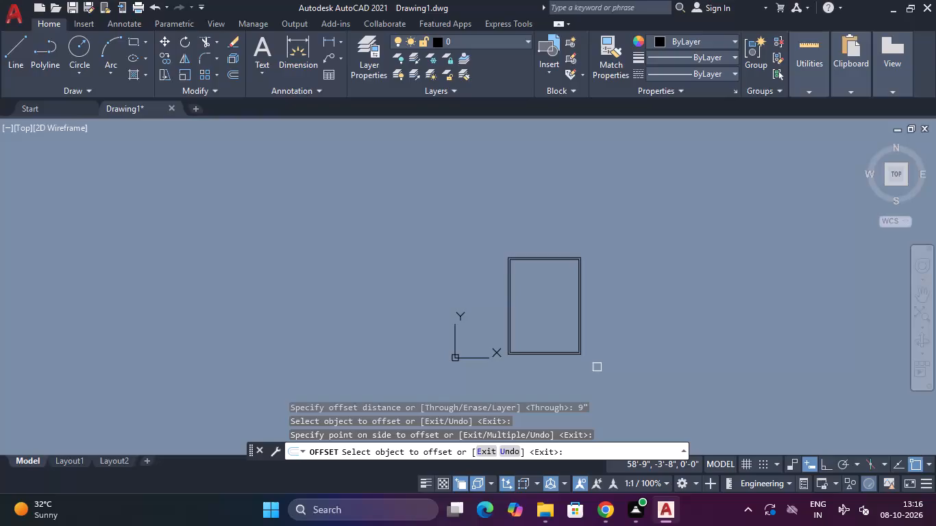
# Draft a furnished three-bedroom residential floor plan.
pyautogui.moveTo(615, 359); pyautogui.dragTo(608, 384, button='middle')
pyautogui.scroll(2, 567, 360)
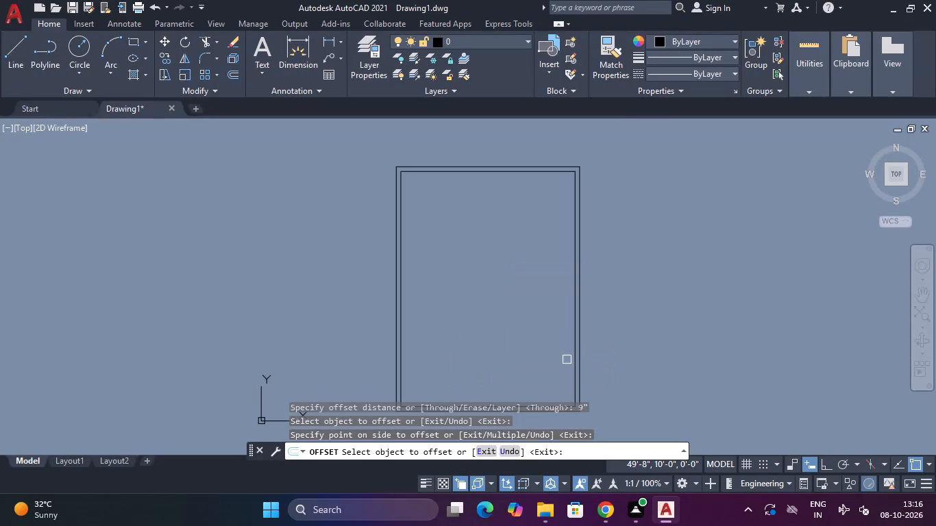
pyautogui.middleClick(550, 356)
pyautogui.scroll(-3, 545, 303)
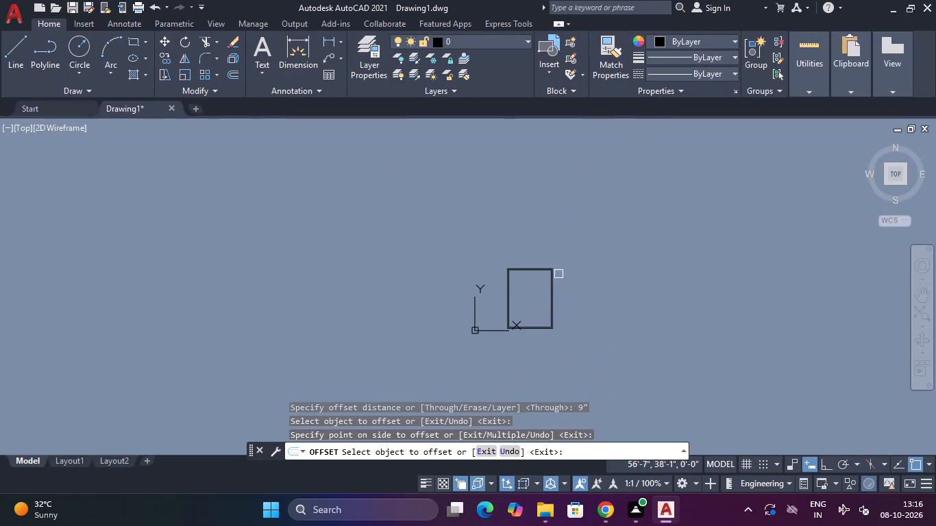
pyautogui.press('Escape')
# Move the UCS origin well away from the double-line rectangle, to its far lower left.
pyautogui.scroll(1, 539, 287)
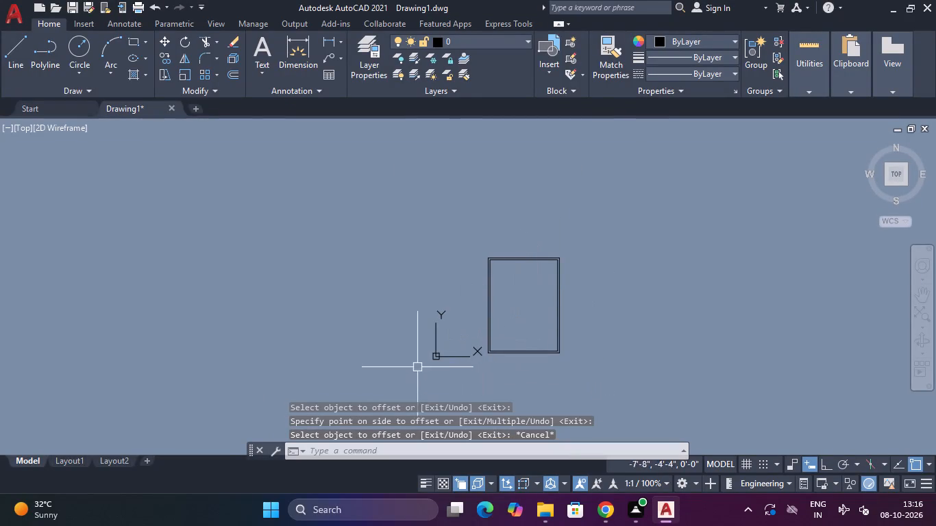
pyautogui.click(434, 355)
pyautogui.click(434, 355)
pyautogui.click(436, 356)
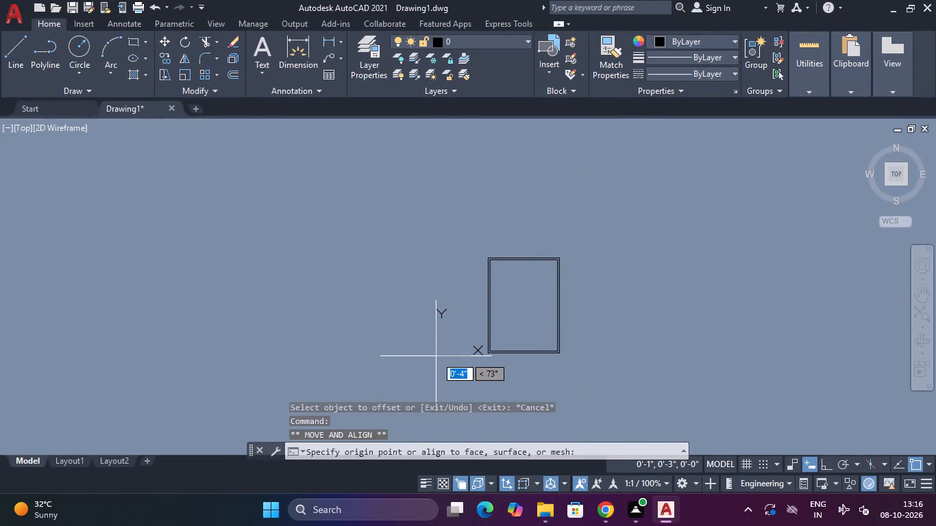
pyautogui.scroll(-5, 110, 419)
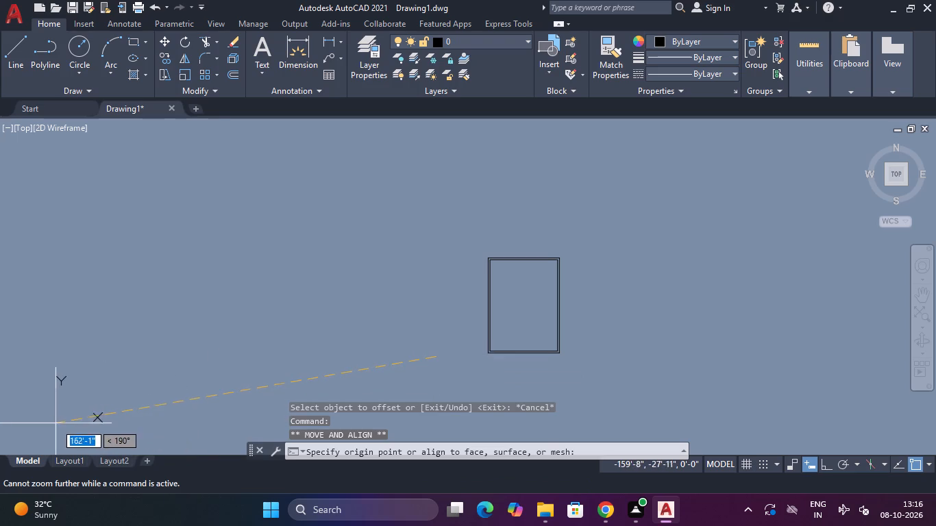
pyautogui.click(0, 449)
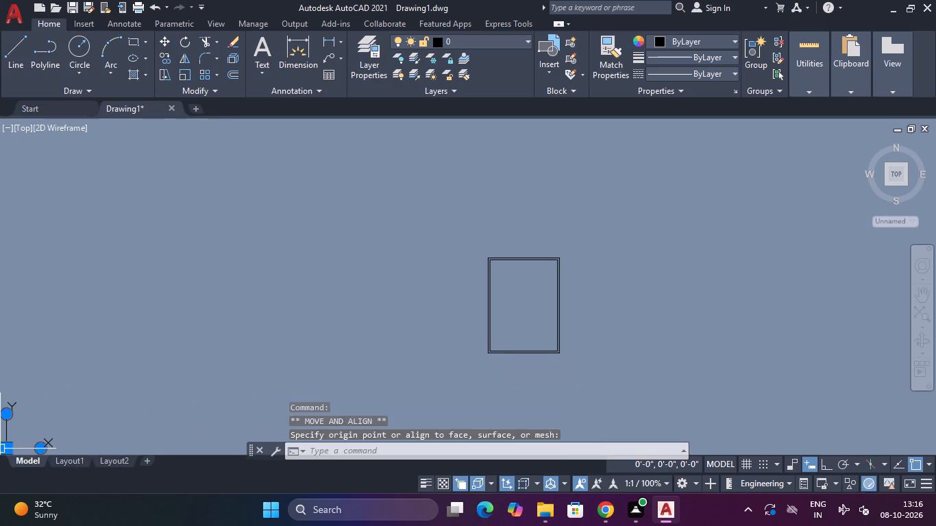
pyautogui.scroll(-2, 358, 317)
pyautogui.moveTo(352, 329); pyautogui.dragTo(87, 421, button='middle')
pyautogui.scroll(1, 163, 389)
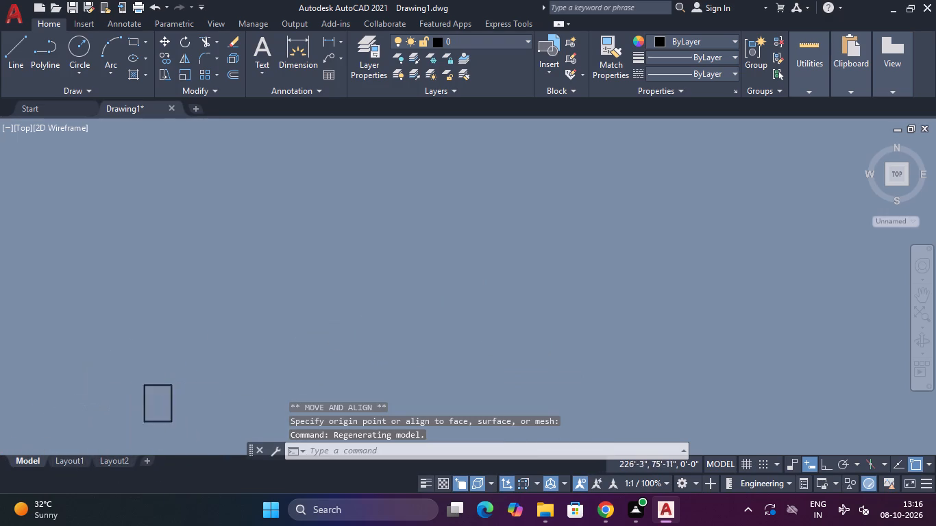
pyautogui.scroll(1, 227, 364)
pyautogui.moveTo(469, 203); pyautogui.dragTo(490, 177, button='middle')
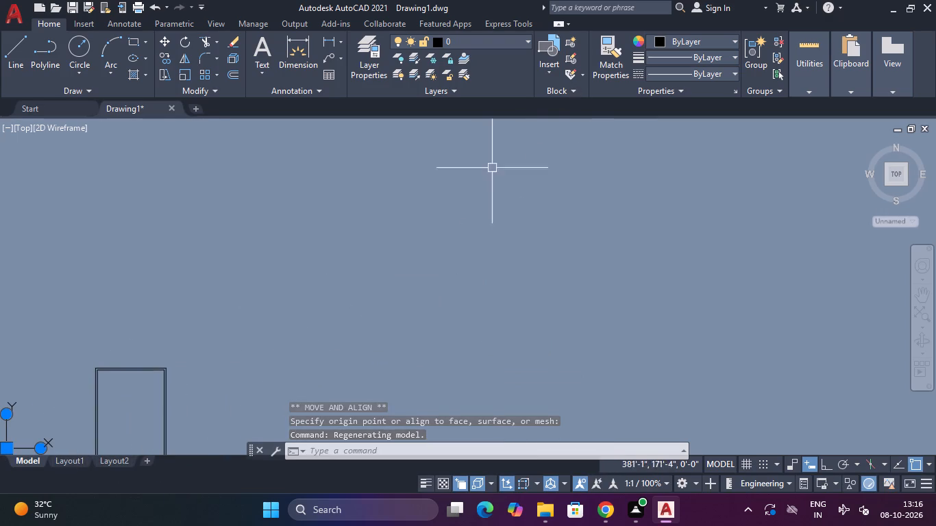
pyautogui.press('Escape')
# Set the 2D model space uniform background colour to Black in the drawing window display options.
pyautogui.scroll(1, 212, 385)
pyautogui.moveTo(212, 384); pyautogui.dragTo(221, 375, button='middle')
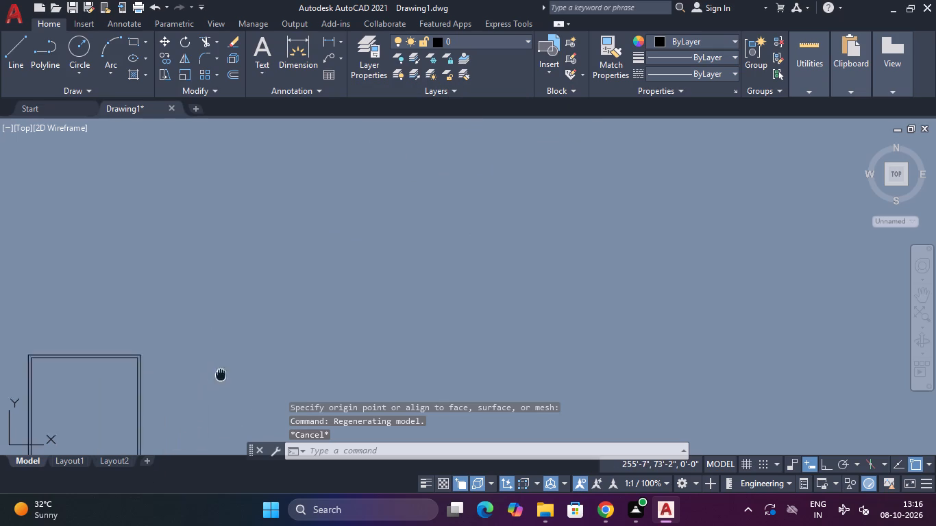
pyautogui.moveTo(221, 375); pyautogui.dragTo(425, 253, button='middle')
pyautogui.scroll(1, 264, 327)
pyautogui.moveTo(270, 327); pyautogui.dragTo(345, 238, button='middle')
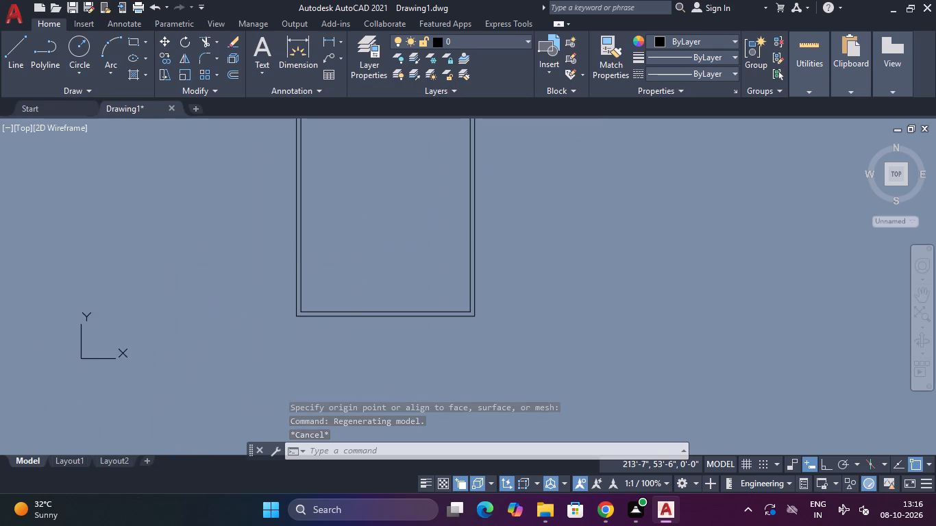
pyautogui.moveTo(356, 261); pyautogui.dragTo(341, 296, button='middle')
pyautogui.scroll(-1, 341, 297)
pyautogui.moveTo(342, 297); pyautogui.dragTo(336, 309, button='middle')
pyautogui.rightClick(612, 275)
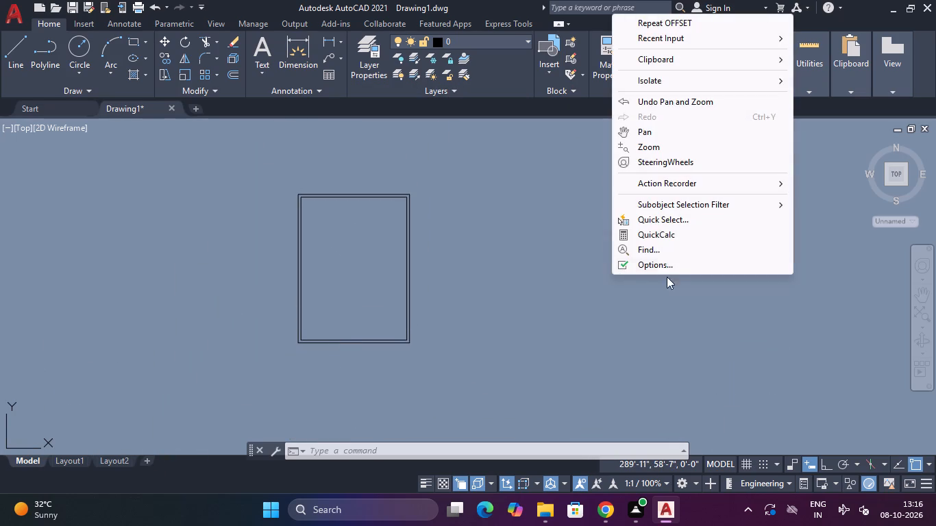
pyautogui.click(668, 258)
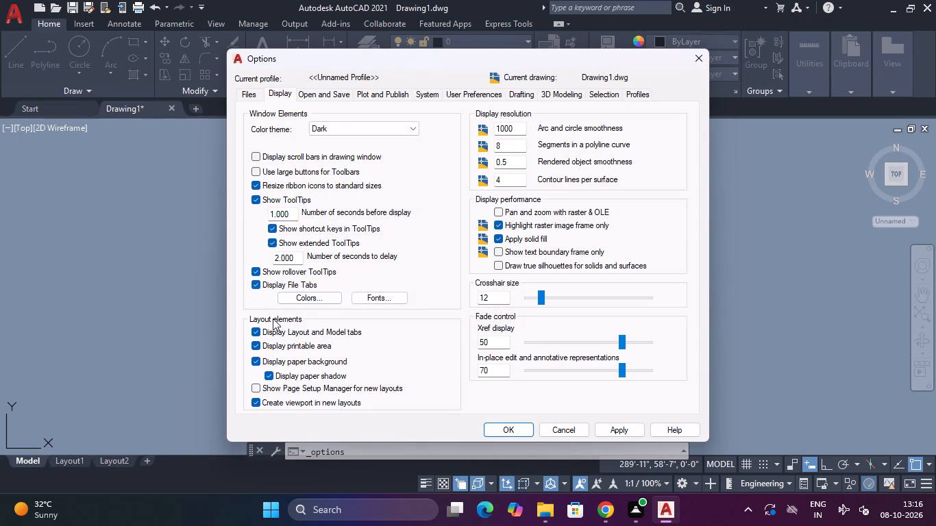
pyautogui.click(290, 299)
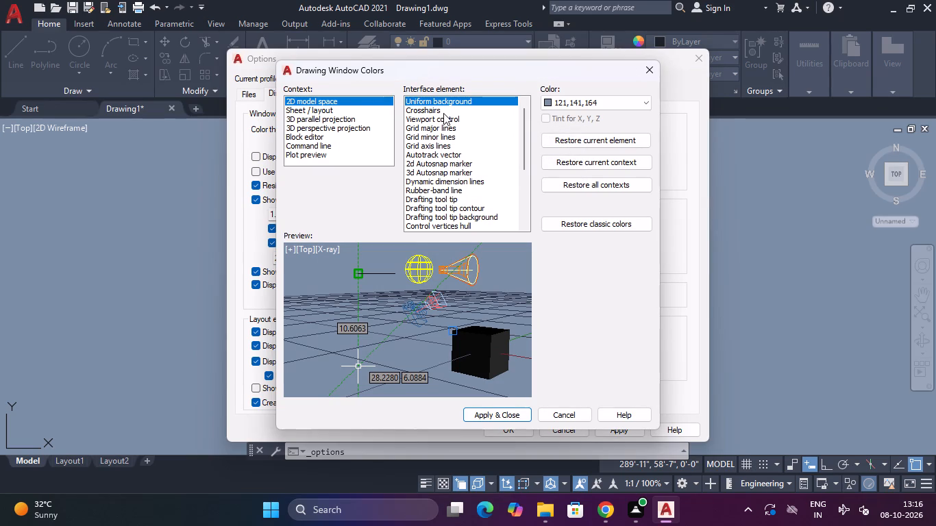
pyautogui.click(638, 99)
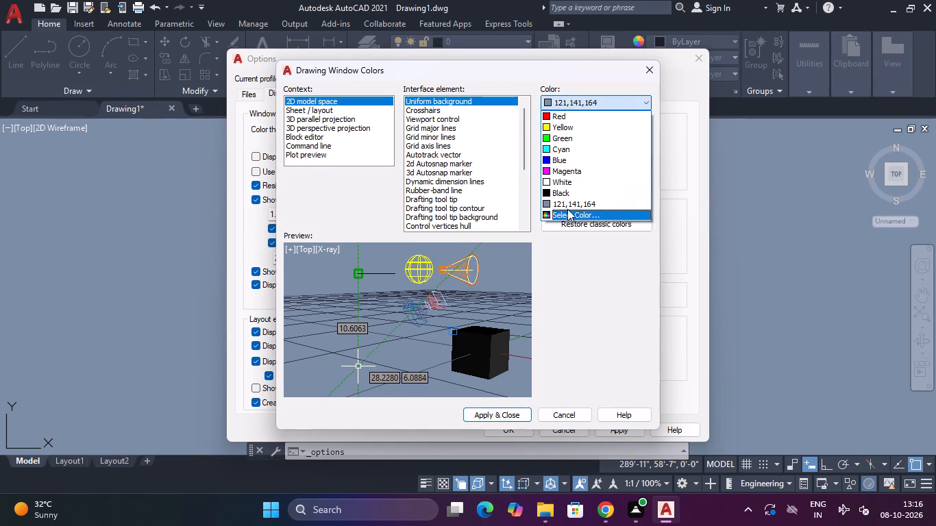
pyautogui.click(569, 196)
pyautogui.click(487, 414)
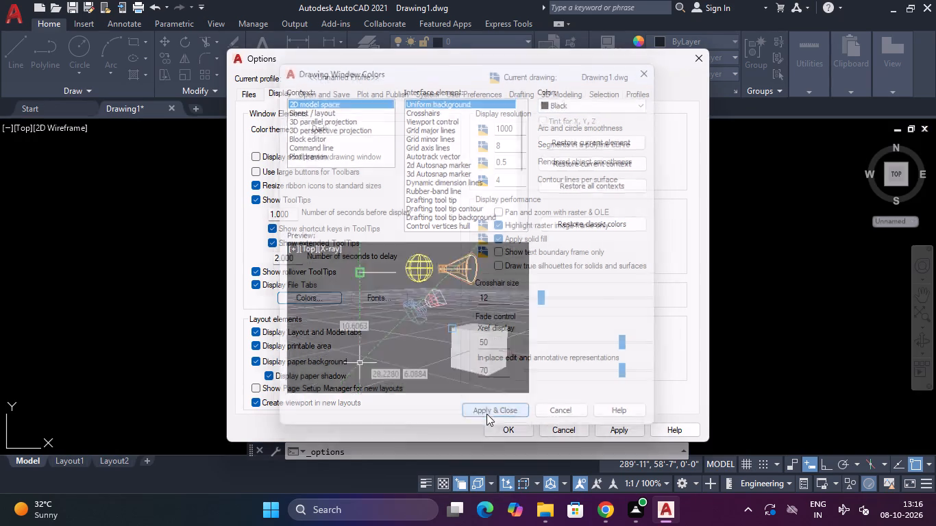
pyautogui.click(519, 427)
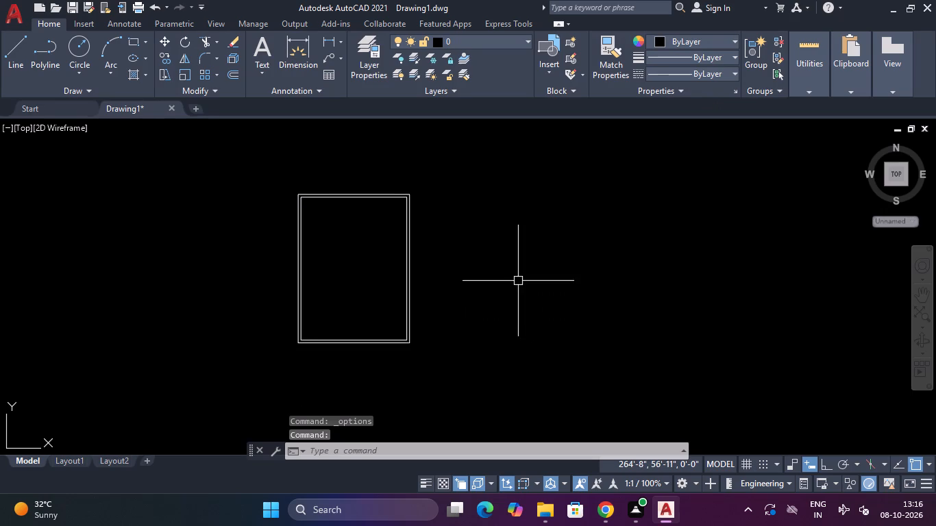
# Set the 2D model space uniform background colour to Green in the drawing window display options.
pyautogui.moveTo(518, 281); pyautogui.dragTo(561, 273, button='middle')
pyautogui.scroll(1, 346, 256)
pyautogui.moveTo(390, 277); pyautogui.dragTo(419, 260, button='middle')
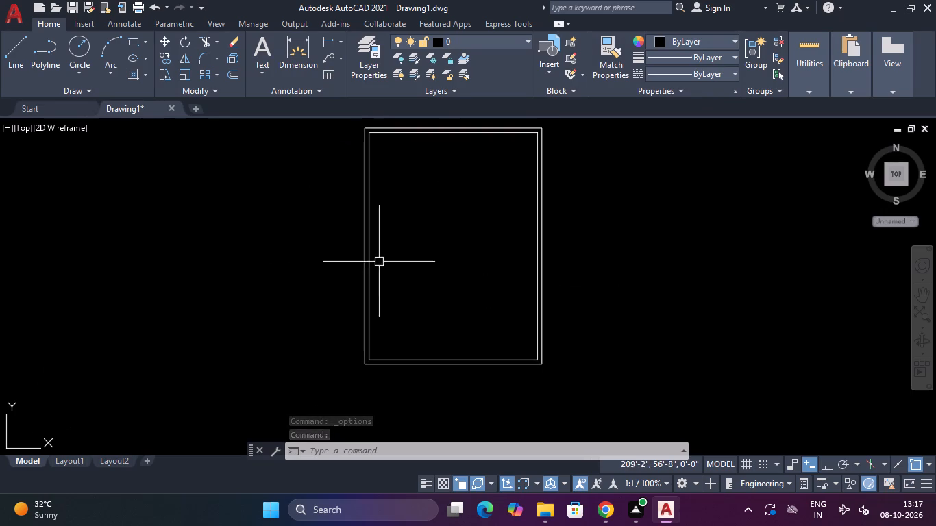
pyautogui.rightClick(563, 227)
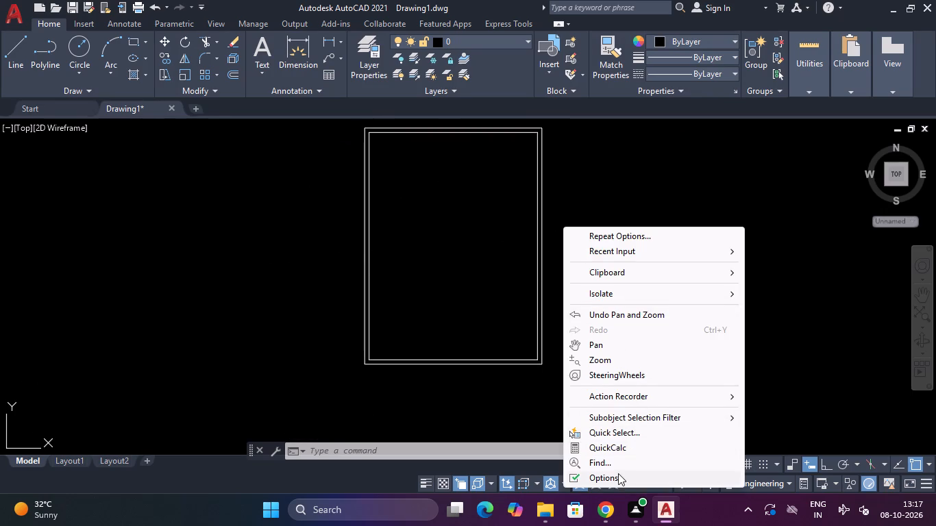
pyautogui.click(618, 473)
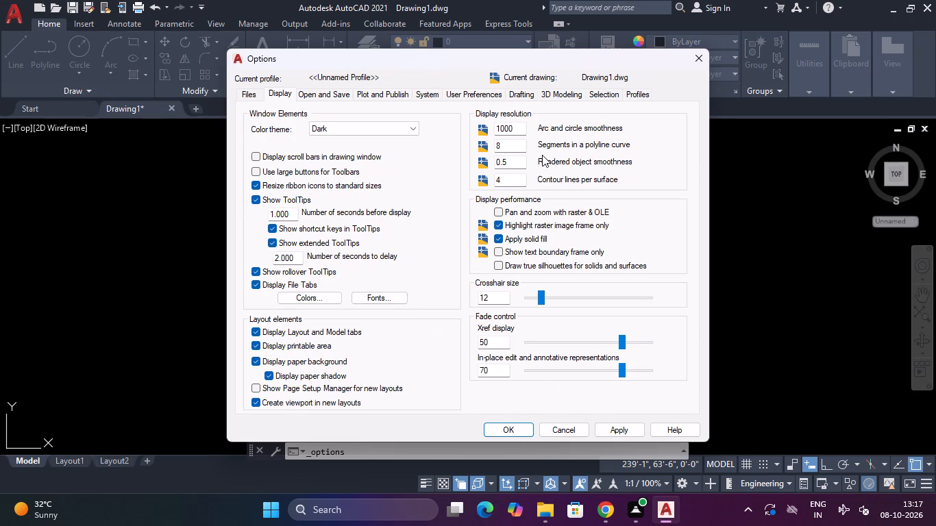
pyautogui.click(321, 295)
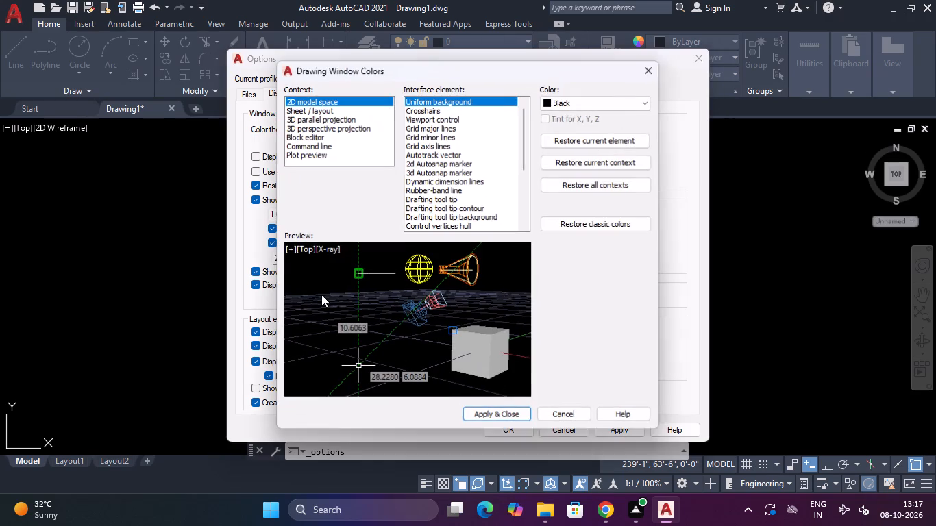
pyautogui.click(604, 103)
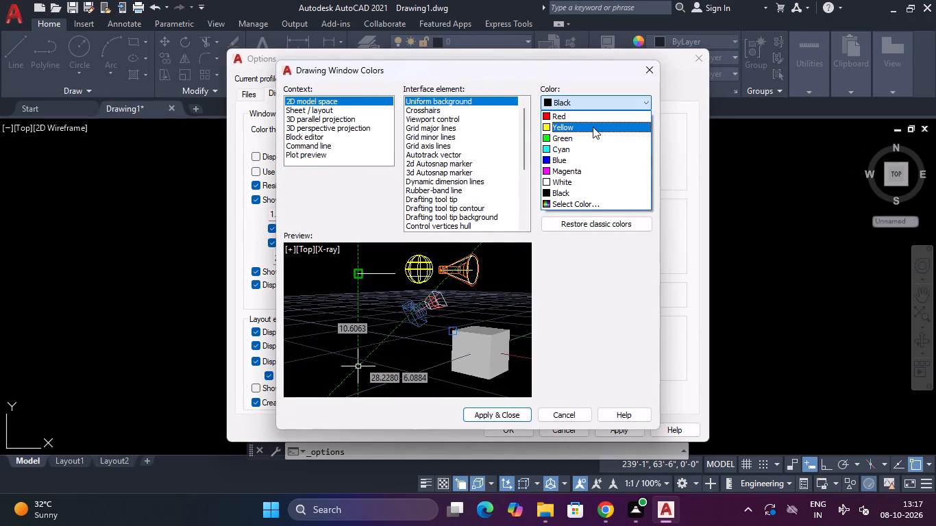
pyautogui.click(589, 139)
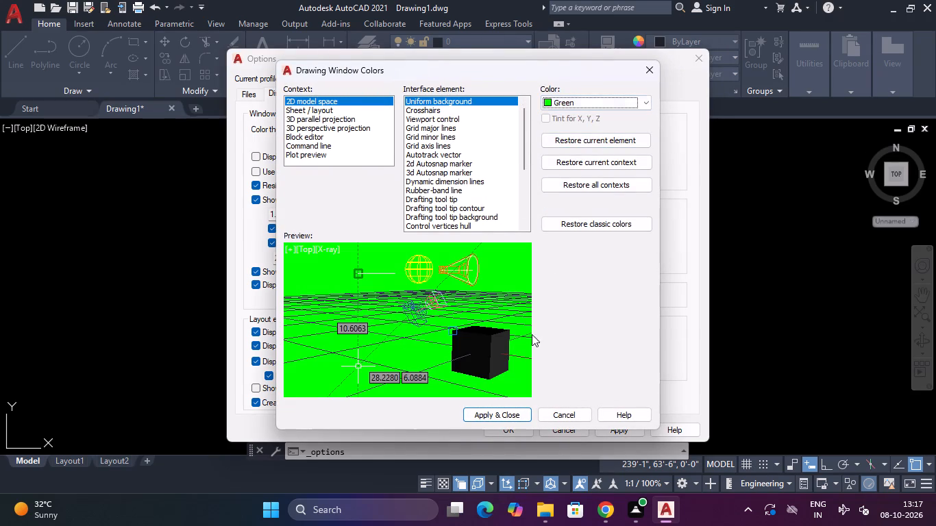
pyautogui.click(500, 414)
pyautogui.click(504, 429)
# Set the 2D model space uniform background colour back to Black in the drawing window display options.
pyautogui.scroll(-2, 497, 276)
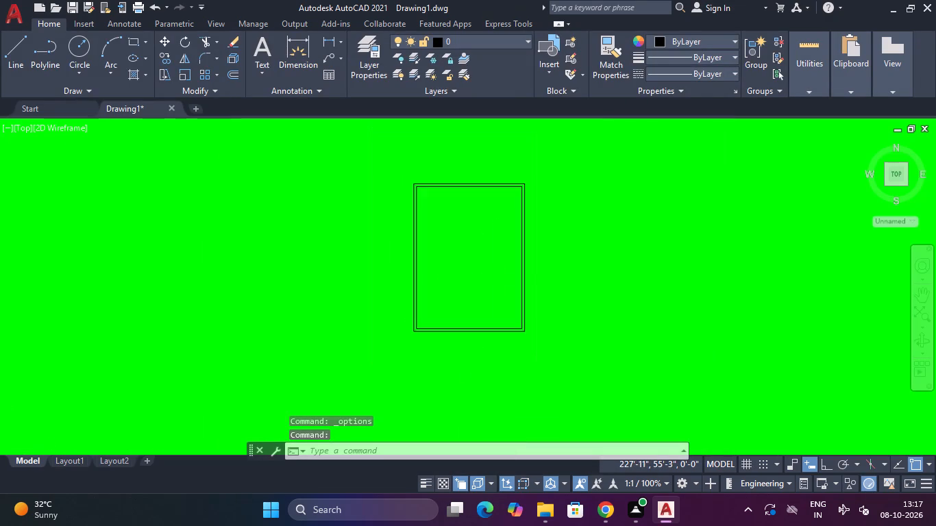
pyautogui.scroll(1, 497, 276)
pyautogui.rightClick(369, 236)
pyautogui.rightClick(369, 236)
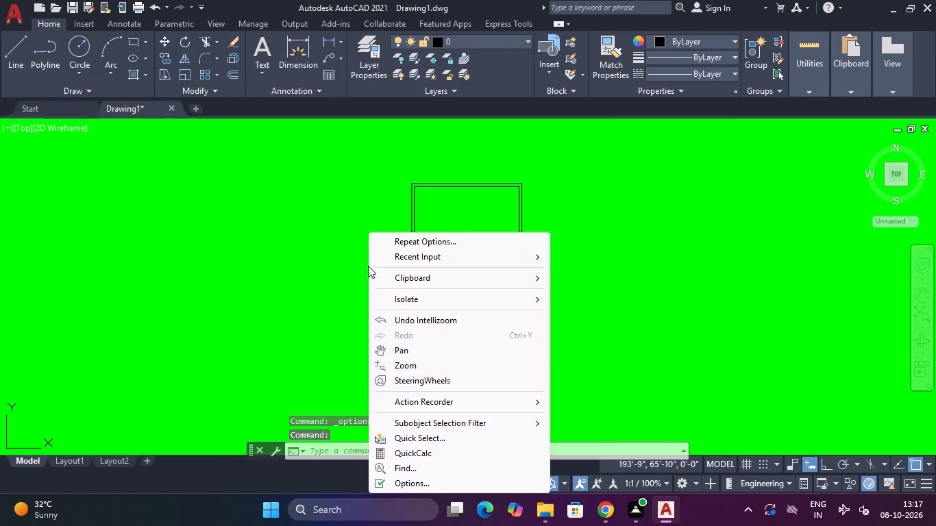
pyautogui.click(441, 481)
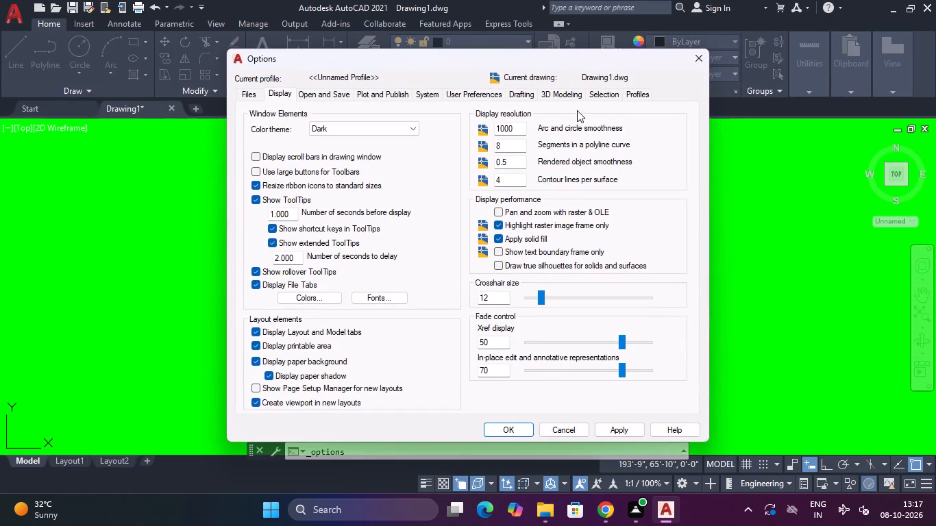
pyautogui.click(302, 294)
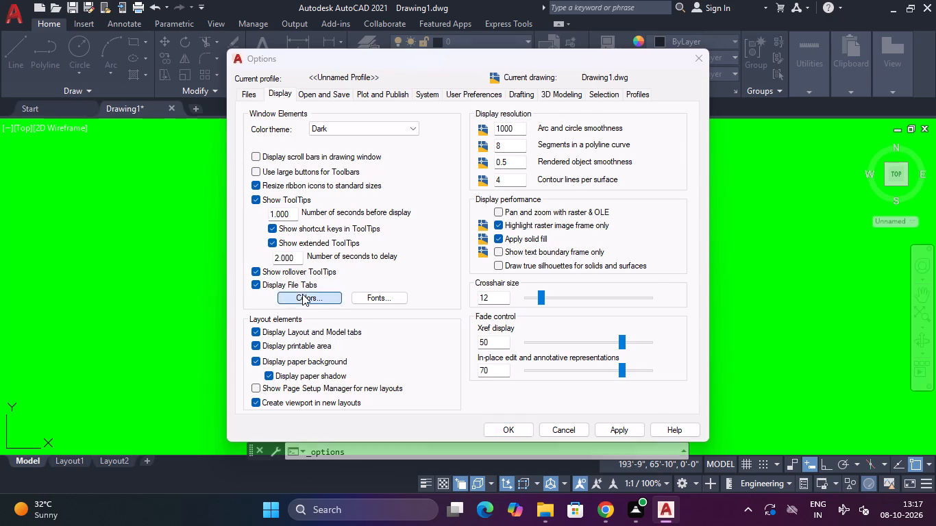
pyautogui.click(611, 102)
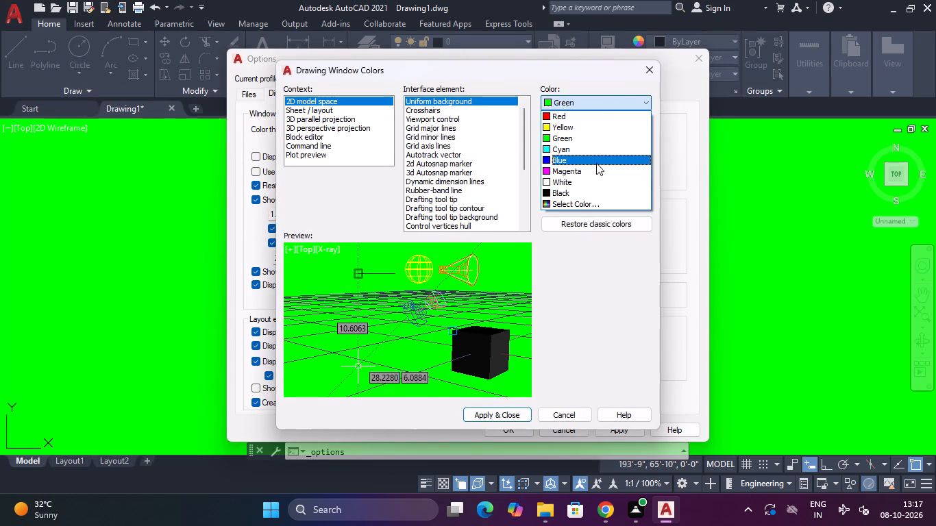
pyautogui.click(591, 191)
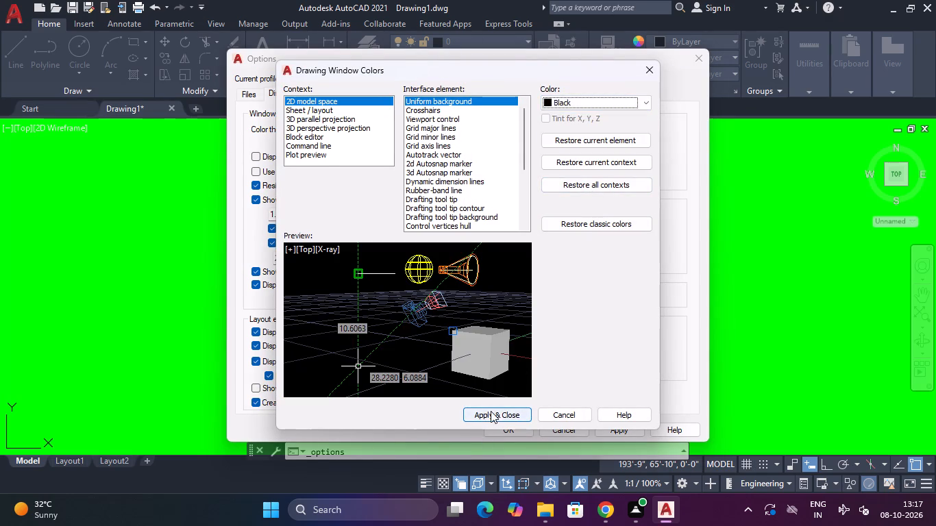
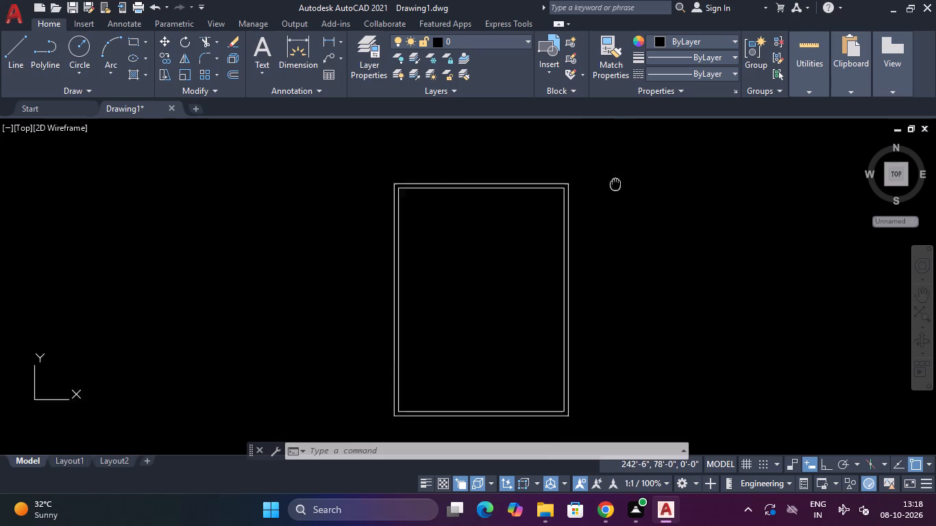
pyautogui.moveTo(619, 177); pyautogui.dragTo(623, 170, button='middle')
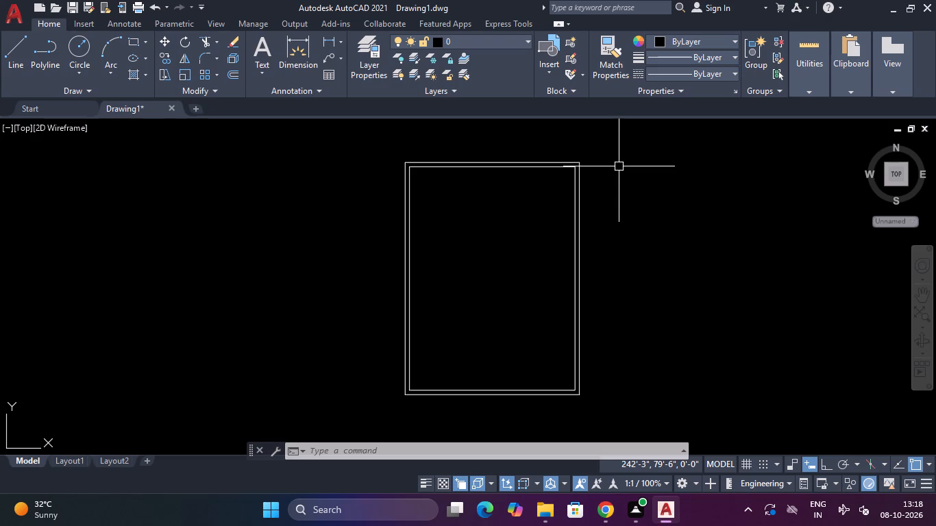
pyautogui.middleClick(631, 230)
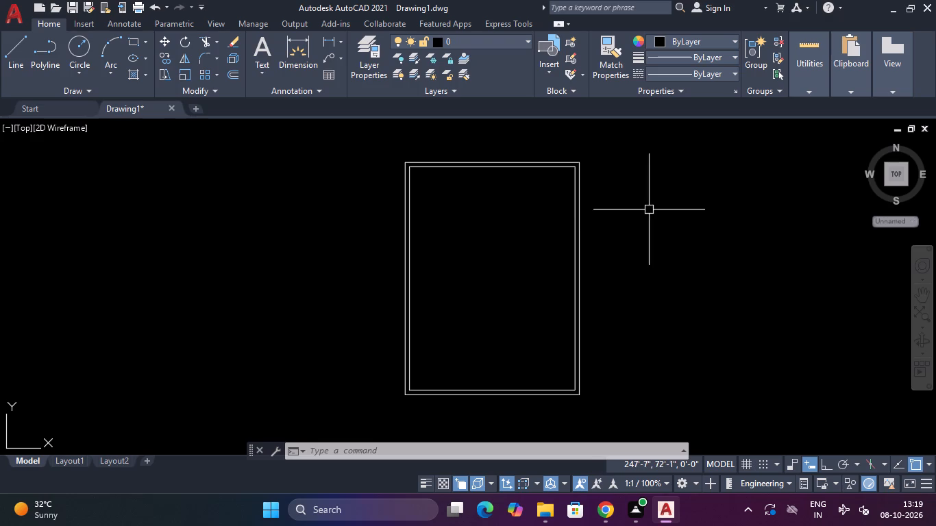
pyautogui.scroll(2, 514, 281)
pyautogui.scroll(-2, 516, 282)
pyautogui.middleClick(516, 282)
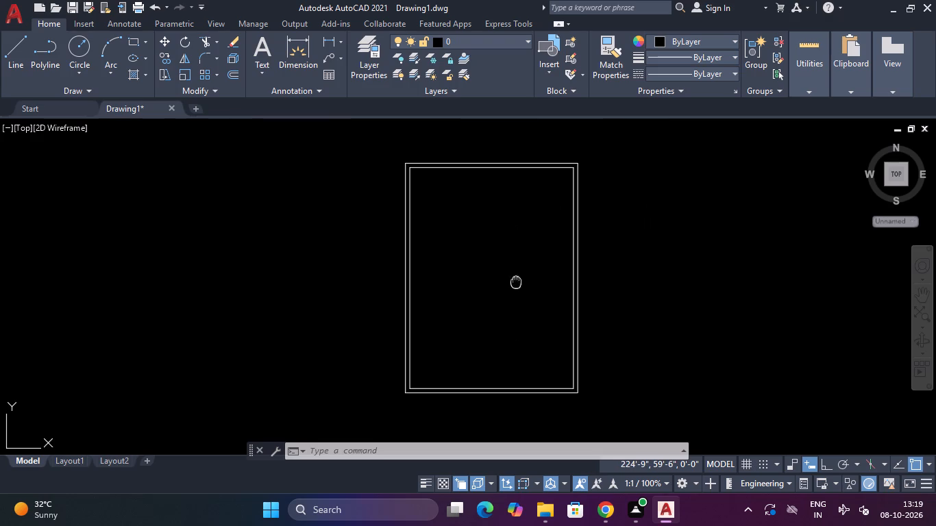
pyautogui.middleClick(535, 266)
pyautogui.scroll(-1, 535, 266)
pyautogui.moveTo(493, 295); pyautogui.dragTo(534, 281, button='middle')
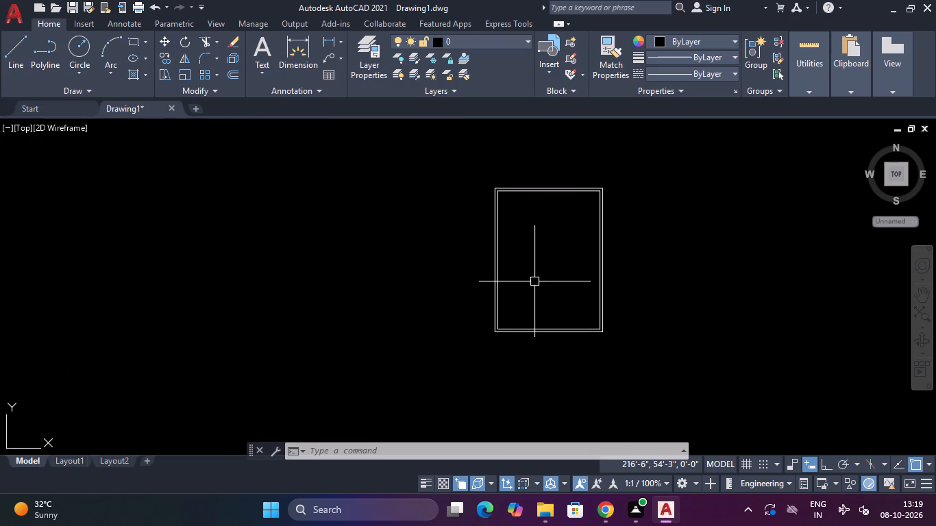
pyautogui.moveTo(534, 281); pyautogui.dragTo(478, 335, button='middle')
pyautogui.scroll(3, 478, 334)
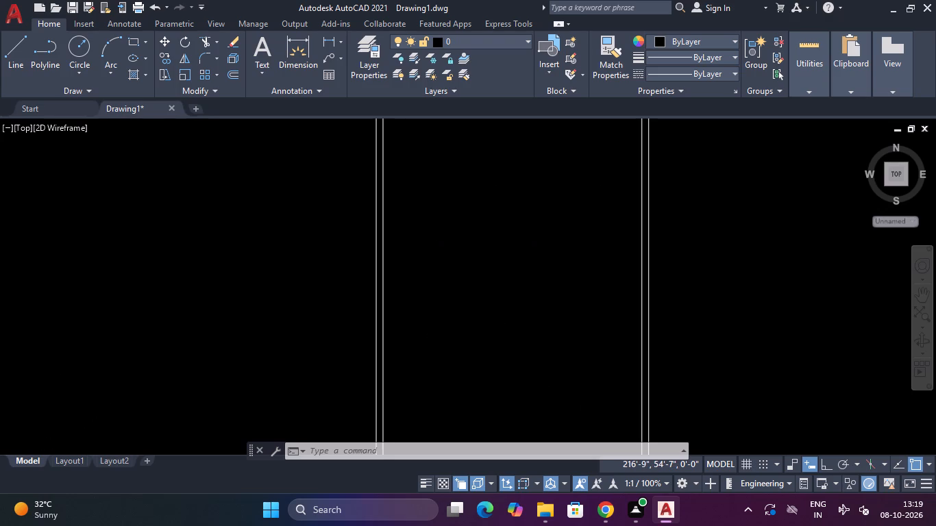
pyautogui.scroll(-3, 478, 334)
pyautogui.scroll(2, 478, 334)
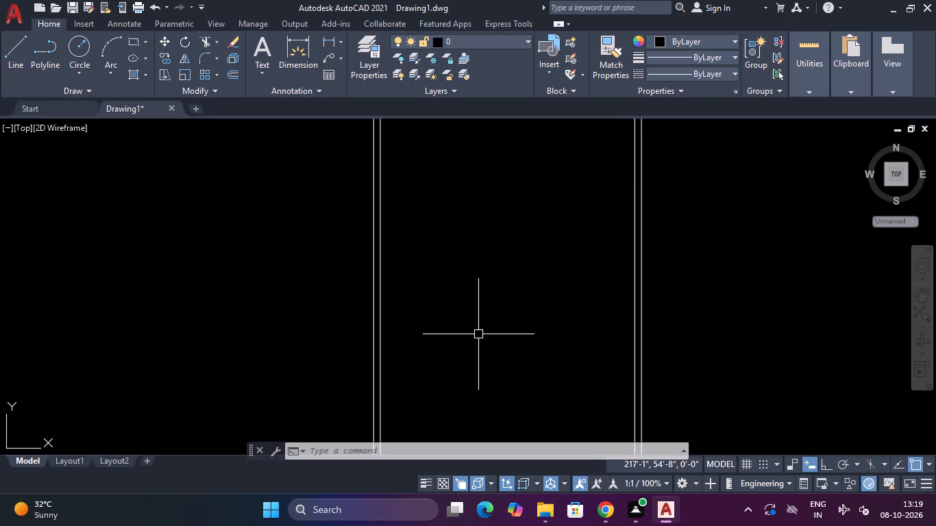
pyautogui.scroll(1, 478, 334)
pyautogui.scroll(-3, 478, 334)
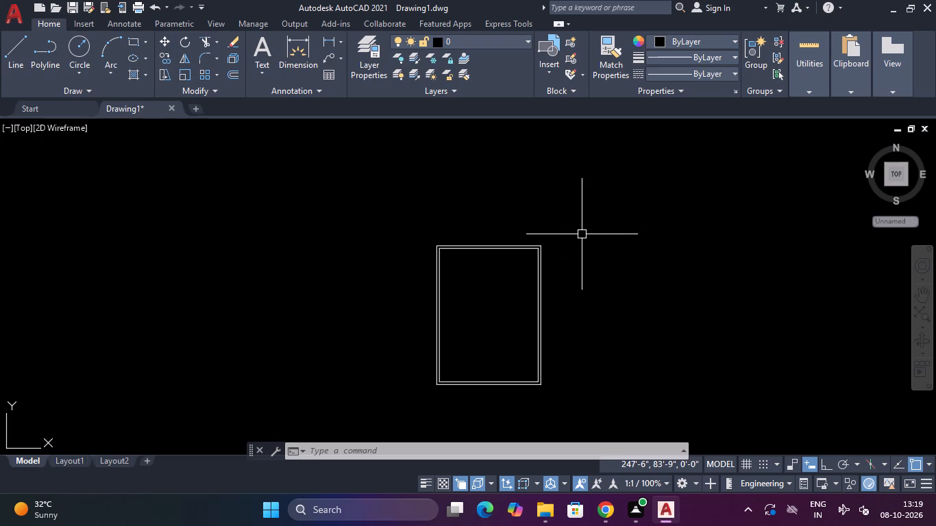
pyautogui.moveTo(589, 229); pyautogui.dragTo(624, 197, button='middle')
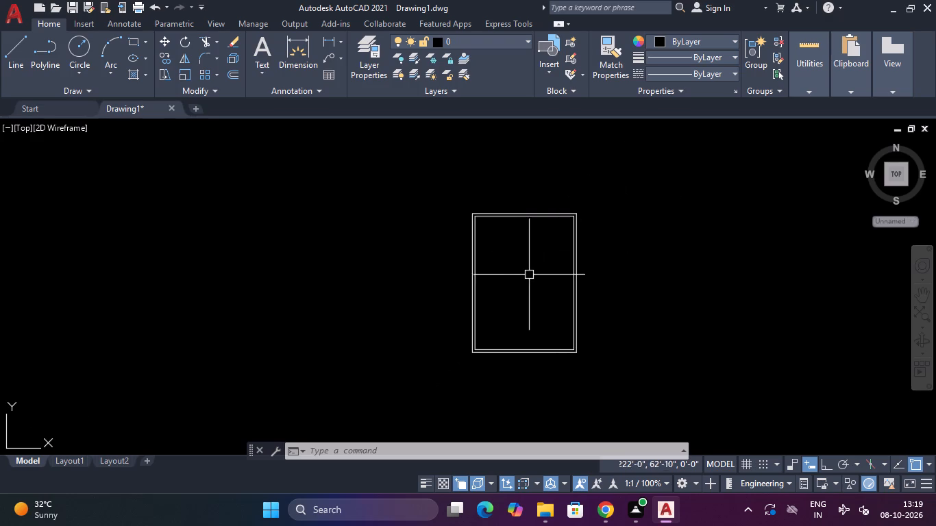
# Explode the inner rectangle of the double-line plan into separate lines.
pyautogui.scroll(1, 527, 275)
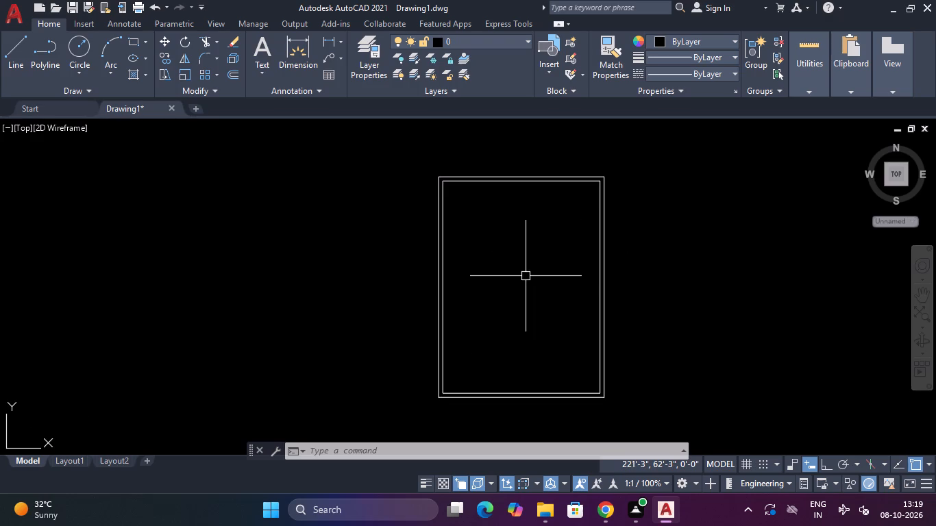
pyautogui.write('EX')
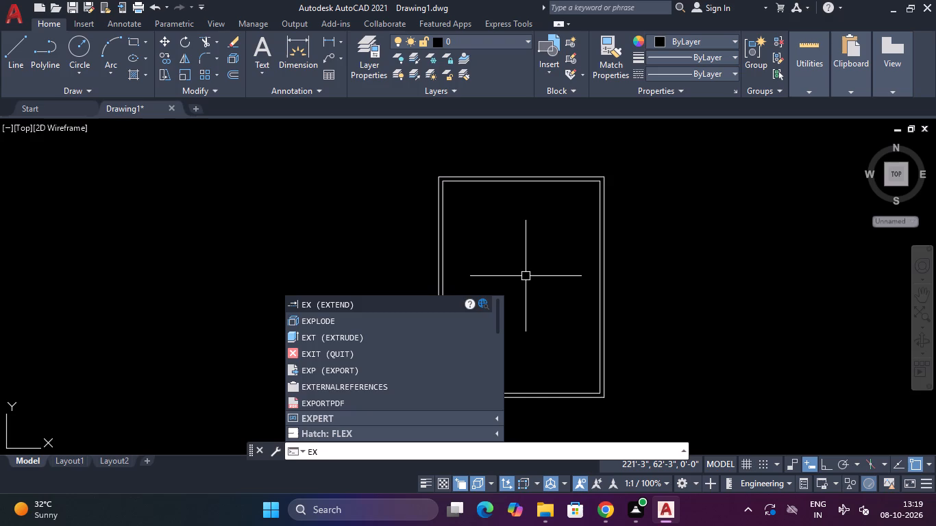
pyautogui.press('Down')
pyautogui.press('Return')
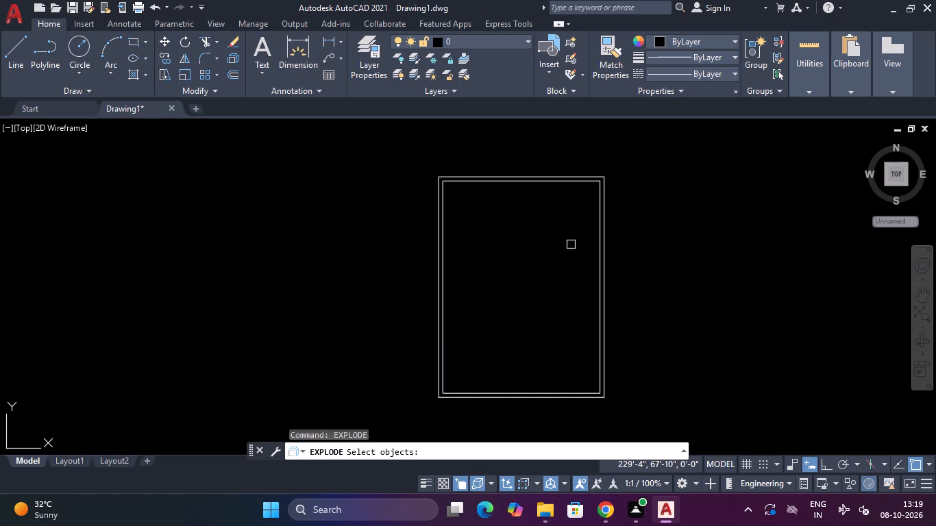
pyautogui.scroll(3, 532, 177)
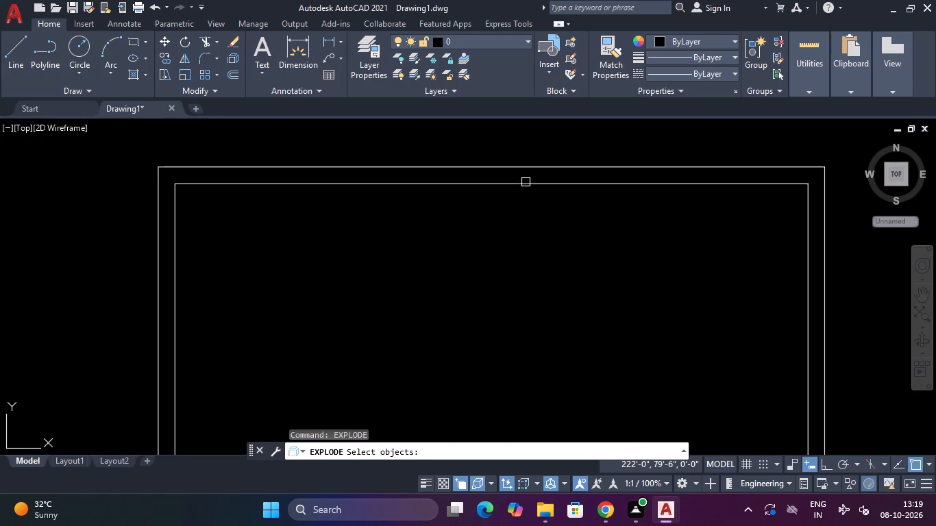
pyautogui.click(530, 184)
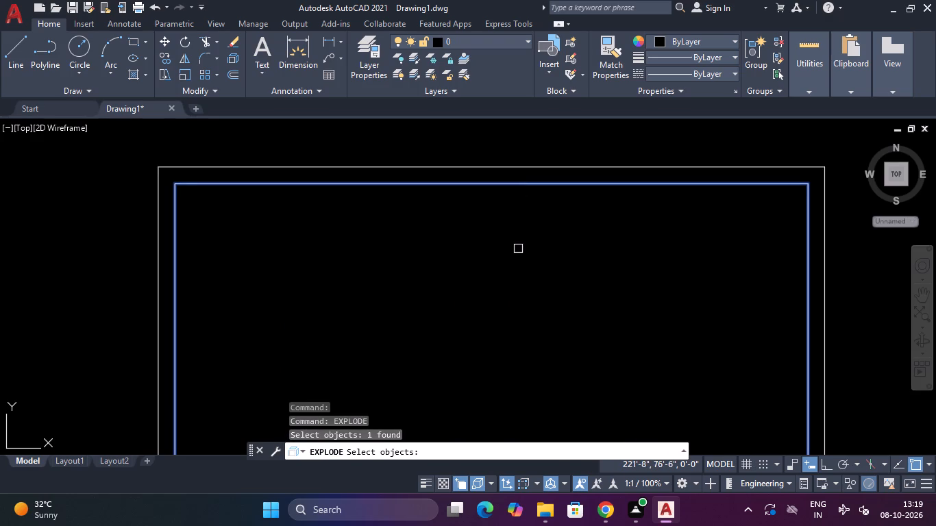
pyautogui.press('Return')
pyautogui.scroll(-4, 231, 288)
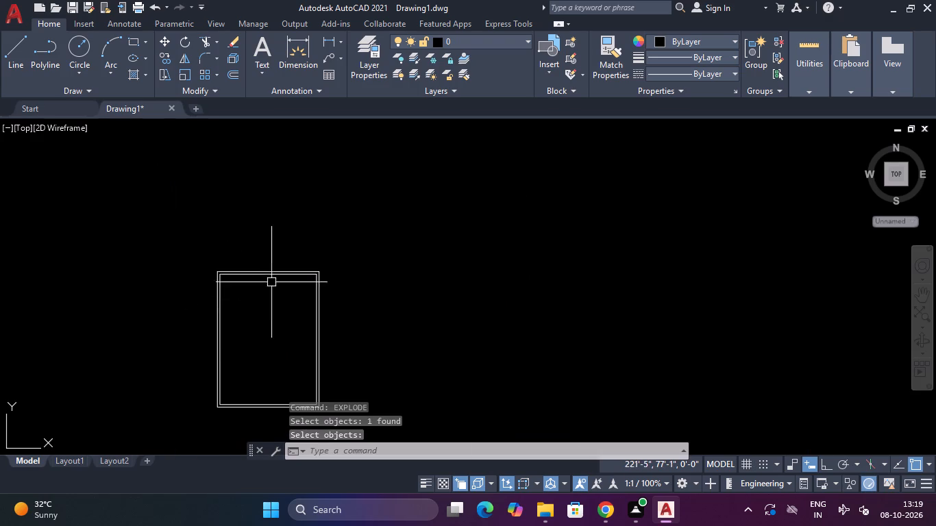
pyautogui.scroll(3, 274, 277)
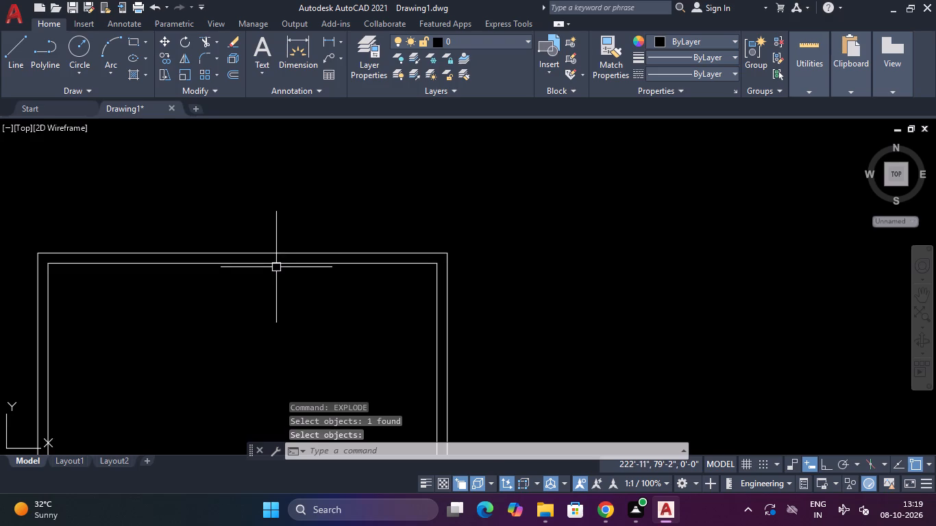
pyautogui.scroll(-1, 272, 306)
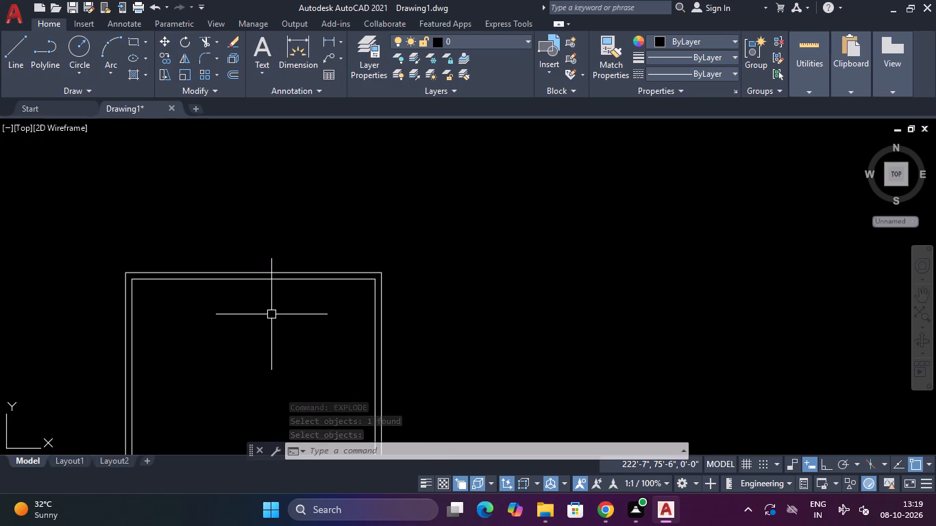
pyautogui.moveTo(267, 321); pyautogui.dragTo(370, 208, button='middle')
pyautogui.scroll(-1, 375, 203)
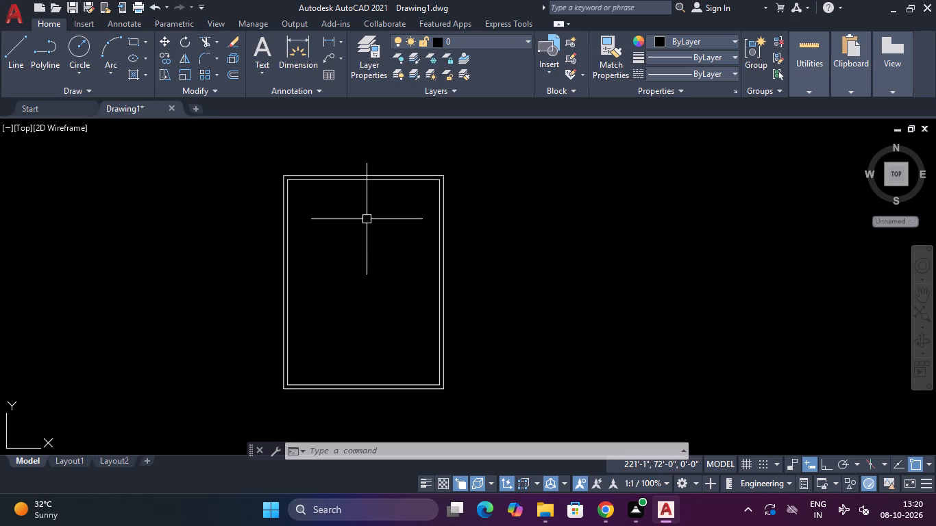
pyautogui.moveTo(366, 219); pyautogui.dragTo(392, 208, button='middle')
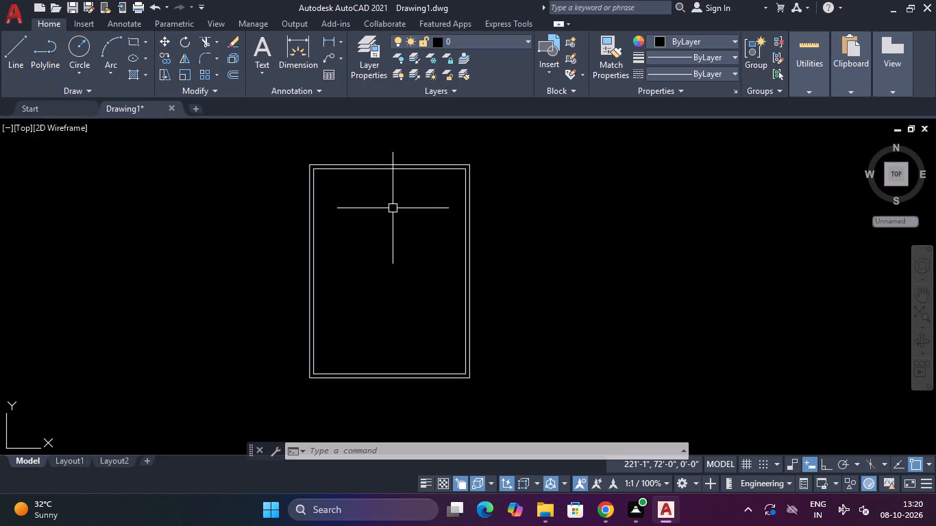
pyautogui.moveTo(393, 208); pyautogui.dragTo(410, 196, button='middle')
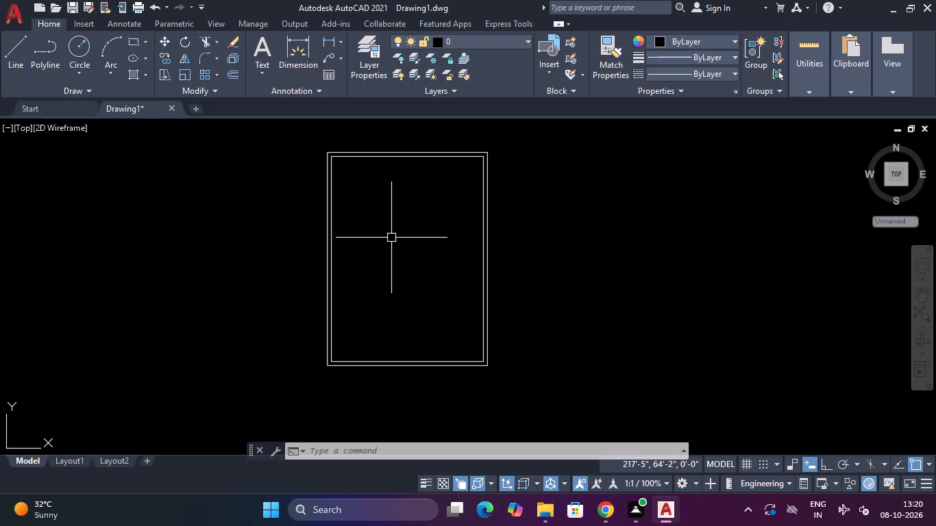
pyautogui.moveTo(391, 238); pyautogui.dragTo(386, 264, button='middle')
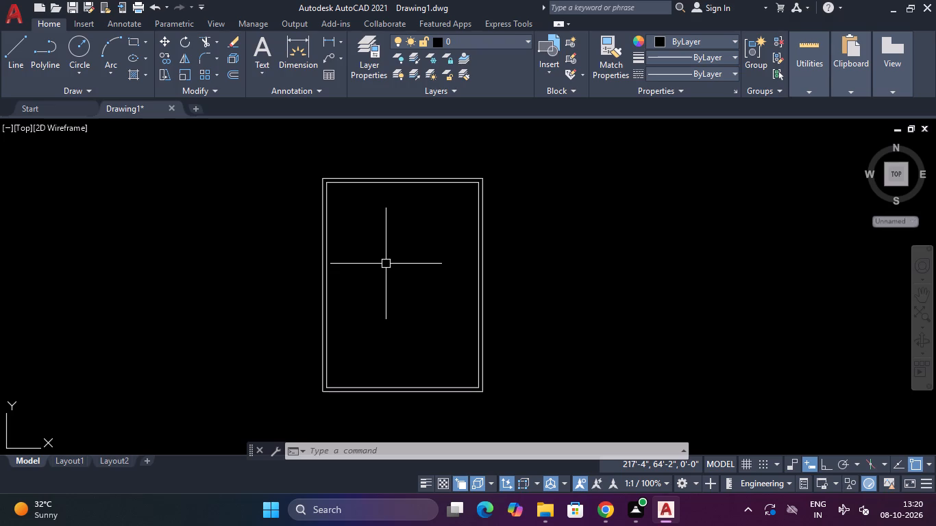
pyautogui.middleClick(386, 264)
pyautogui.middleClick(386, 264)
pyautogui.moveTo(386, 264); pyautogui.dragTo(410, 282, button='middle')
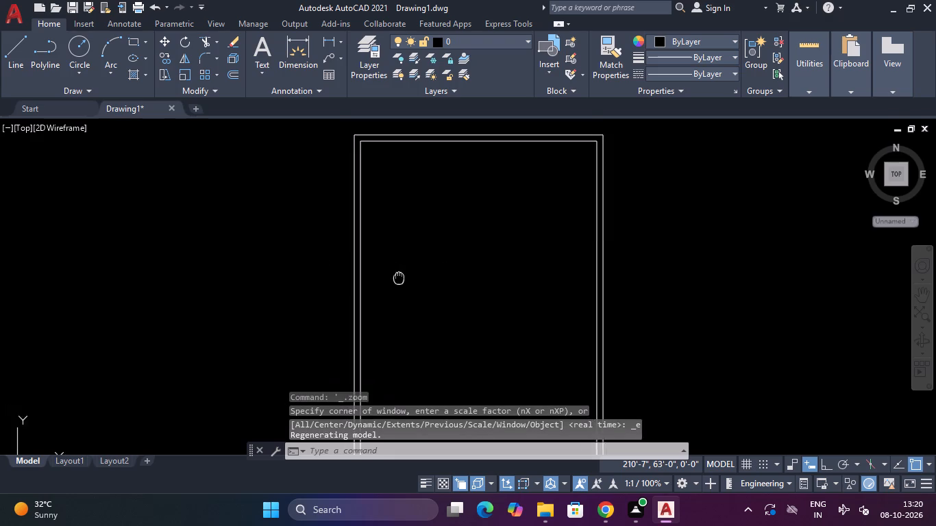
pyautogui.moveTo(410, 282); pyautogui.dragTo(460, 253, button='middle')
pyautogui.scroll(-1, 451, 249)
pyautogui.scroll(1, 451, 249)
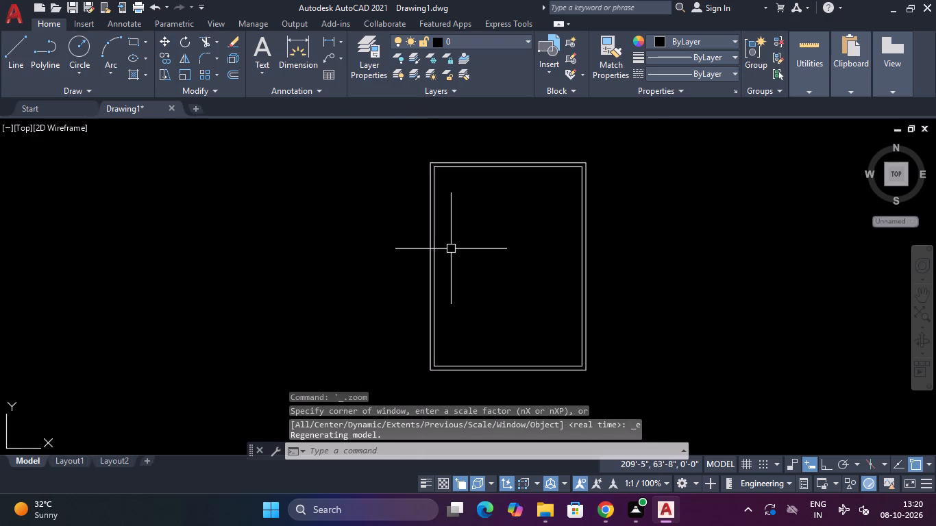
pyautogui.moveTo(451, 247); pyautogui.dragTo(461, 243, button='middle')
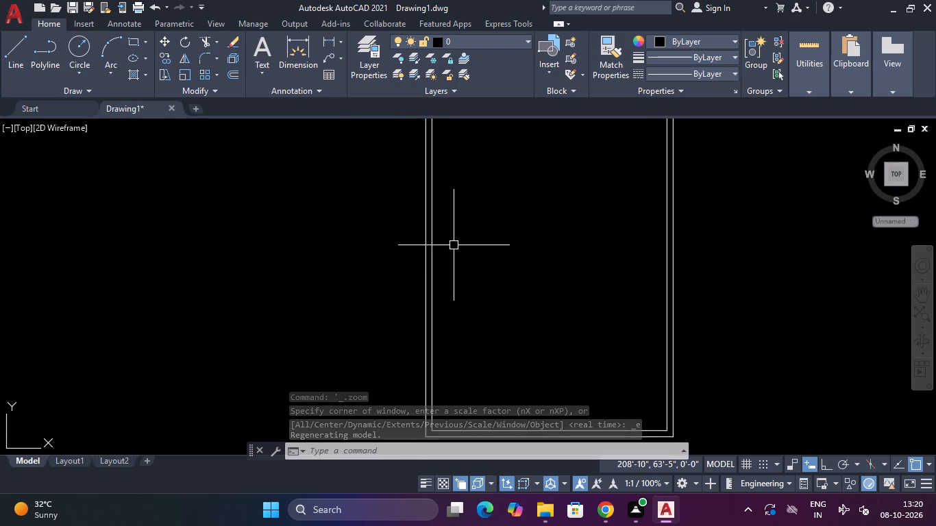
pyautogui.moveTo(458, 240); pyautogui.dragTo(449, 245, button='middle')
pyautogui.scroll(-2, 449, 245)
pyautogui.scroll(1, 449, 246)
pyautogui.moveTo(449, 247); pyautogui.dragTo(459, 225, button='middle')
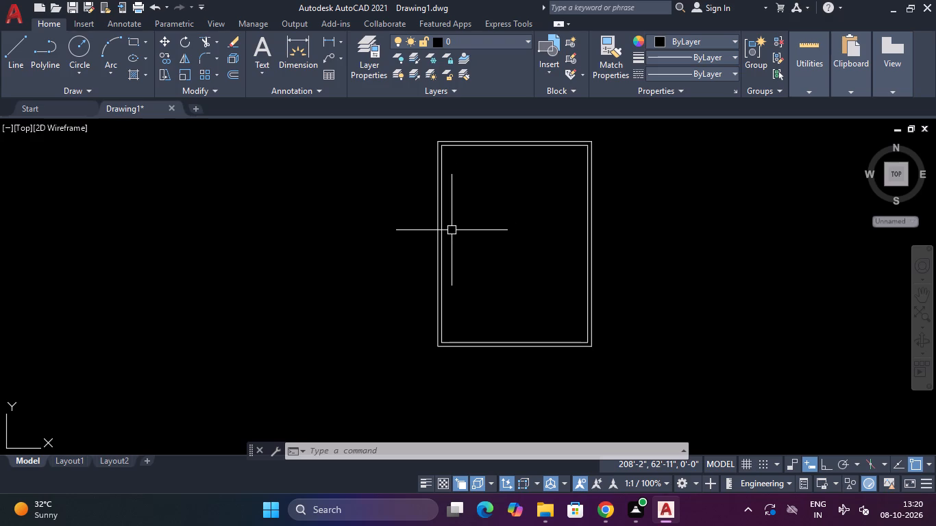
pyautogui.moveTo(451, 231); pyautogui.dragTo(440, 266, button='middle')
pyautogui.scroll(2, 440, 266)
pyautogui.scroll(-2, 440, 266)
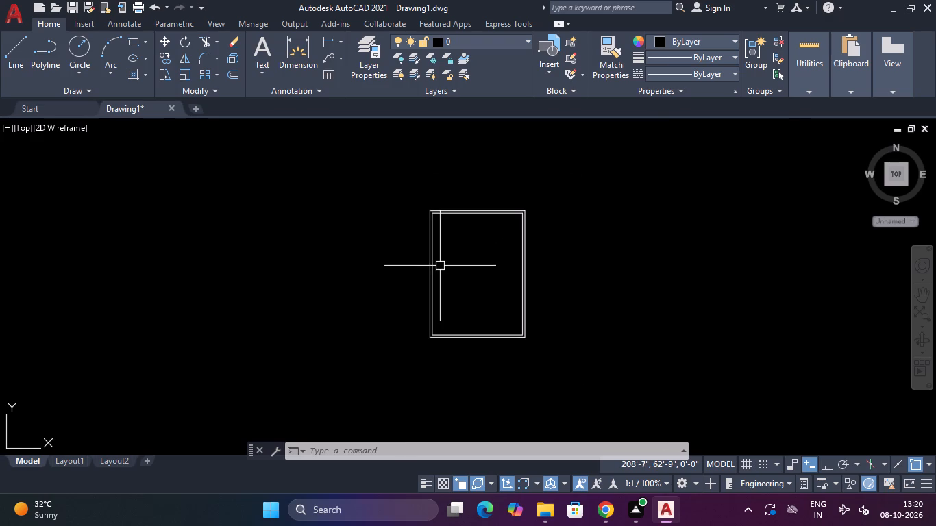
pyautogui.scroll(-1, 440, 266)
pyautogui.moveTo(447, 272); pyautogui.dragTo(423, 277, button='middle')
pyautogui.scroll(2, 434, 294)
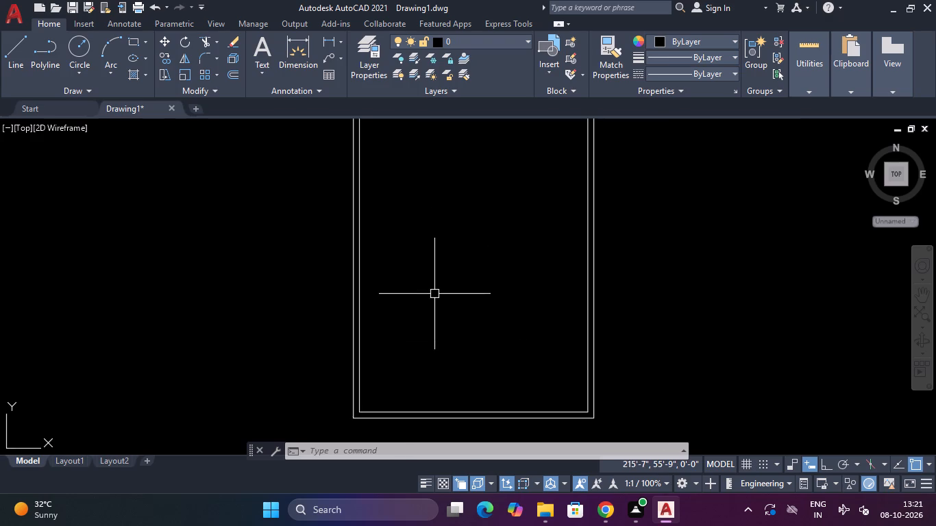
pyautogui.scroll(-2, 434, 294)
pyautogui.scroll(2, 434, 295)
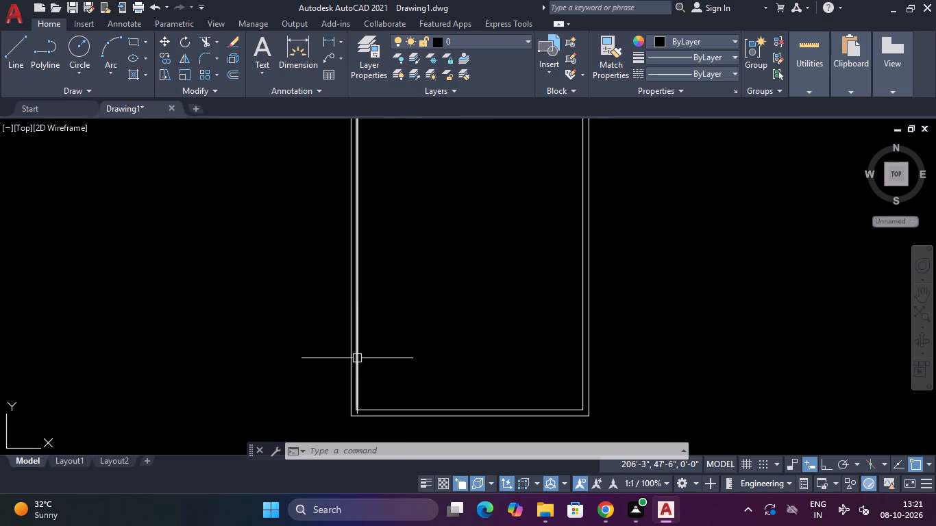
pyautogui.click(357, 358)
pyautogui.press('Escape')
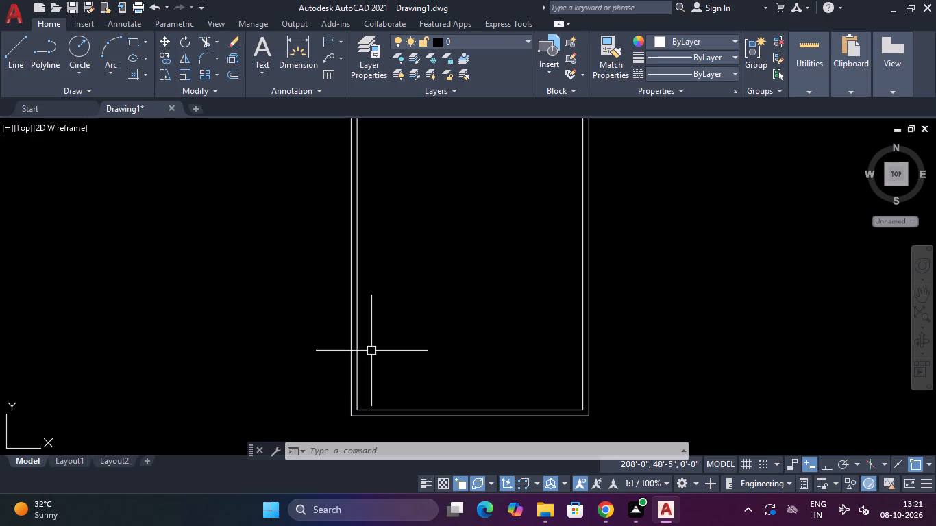
# Measure the inner rectangle's width and height with the Quick measure tool.
pyautogui.scroll(-3, 416, 323)
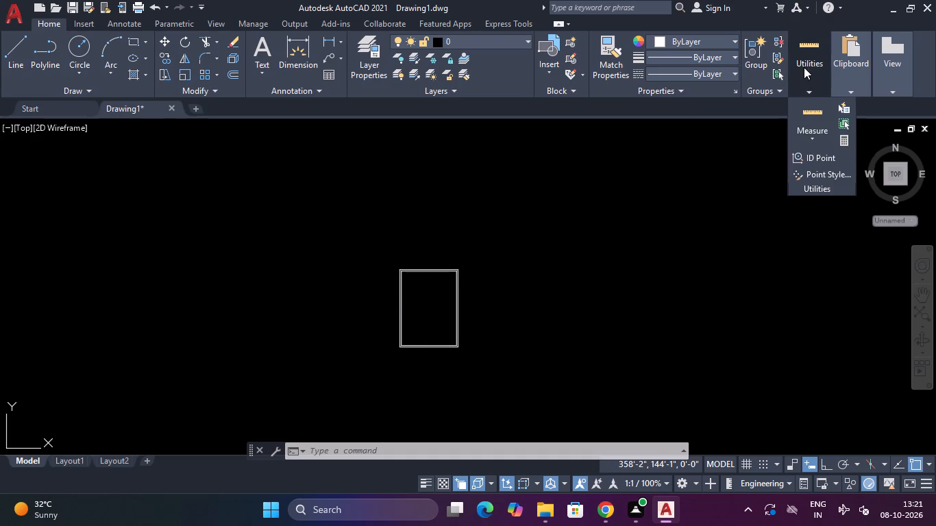
pyautogui.click(803, 102)
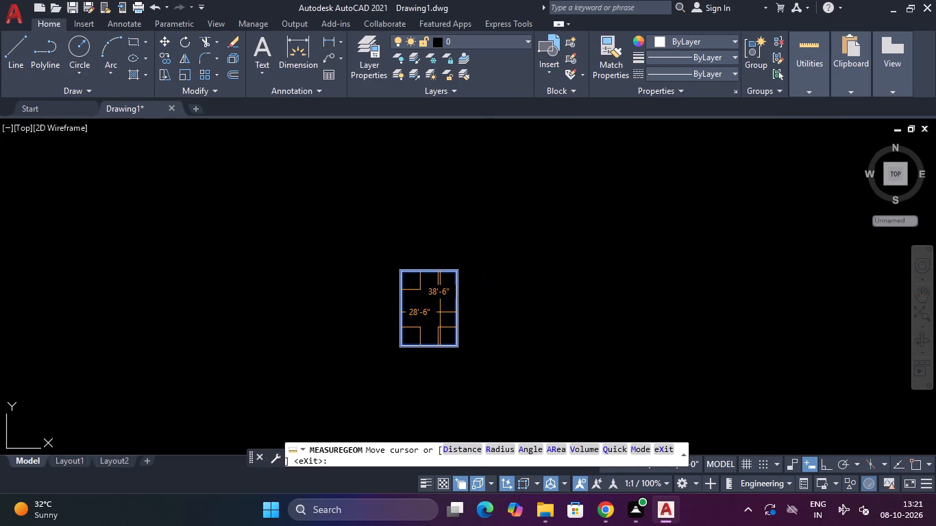
pyautogui.scroll(3, 428, 312)
pyautogui.scroll(-1, 427, 311)
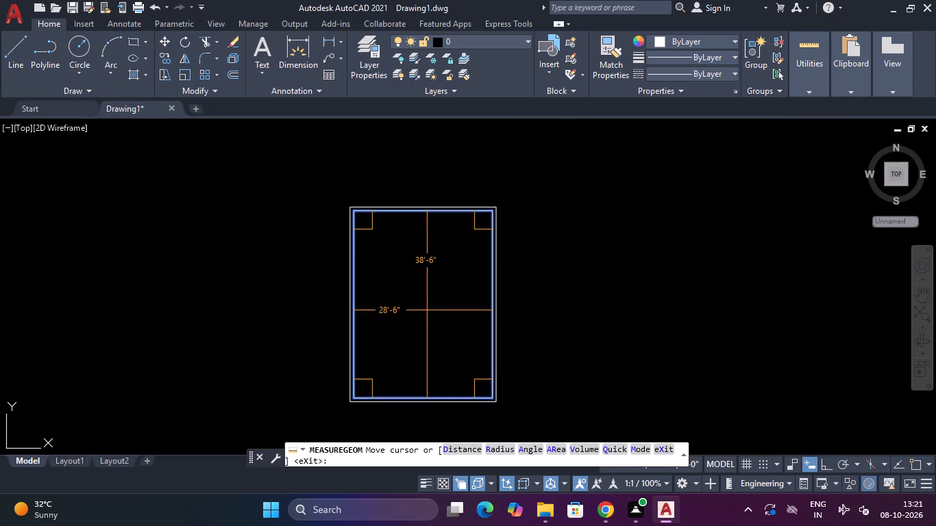
pyautogui.scroll(-1, 427, 310)
pyautogui.scroll(2, 427, 310)
pyautogui.scroll(-2, 427, 310)
pyautogui.scroll(2, 427, 310)
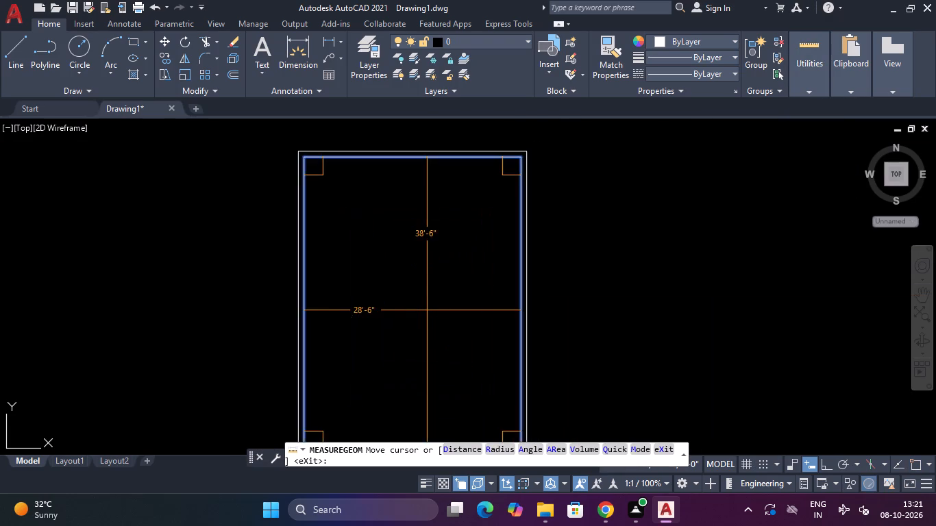
pyautogui.scroll(1, 427, 310)
pyautogui.scroll(-3, 427, 310)
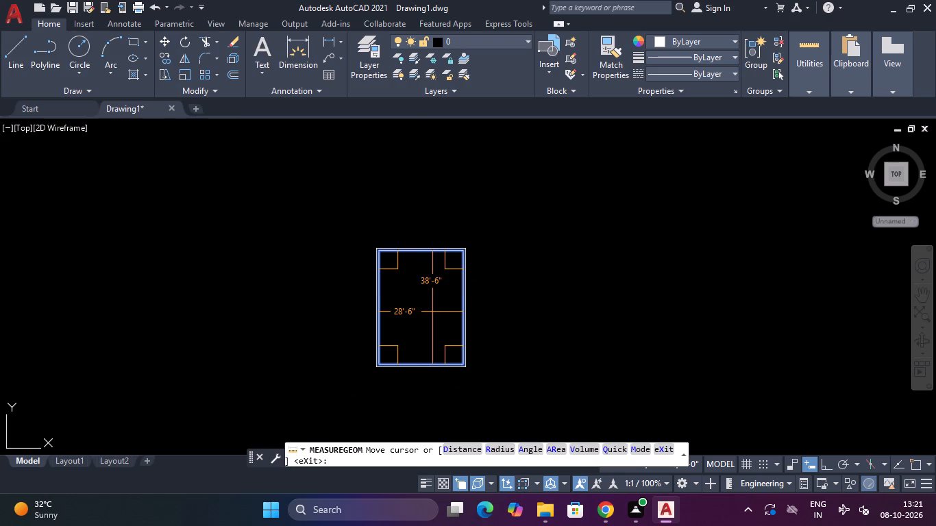
pyautogui.press('Escape')
# Erase the right-hand vertical line of the exploded inner rectangle.
pyautogui.scroll(3, 458, 312)
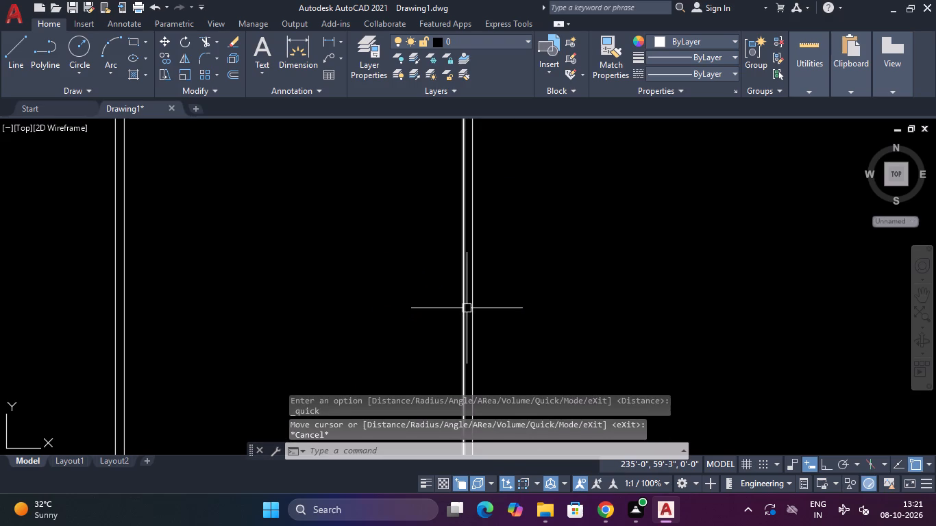
pyautogui.click(467, 308)
pyautogui.press('Delete')
pyautogui.scroll(-2, 467, 308)
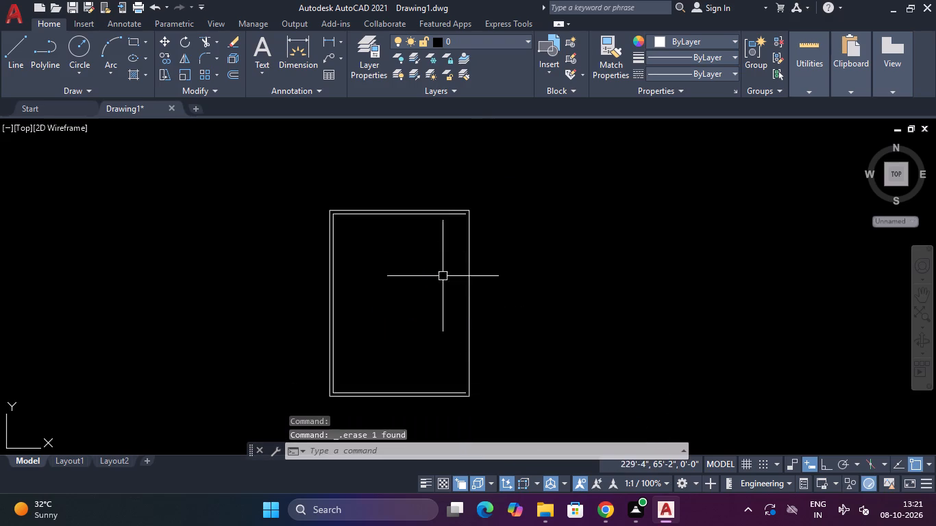
# Erase the three remaining lines of the exploded inner rectangle: the bottom, left and top ones.
pyautogui.click(451, 216)
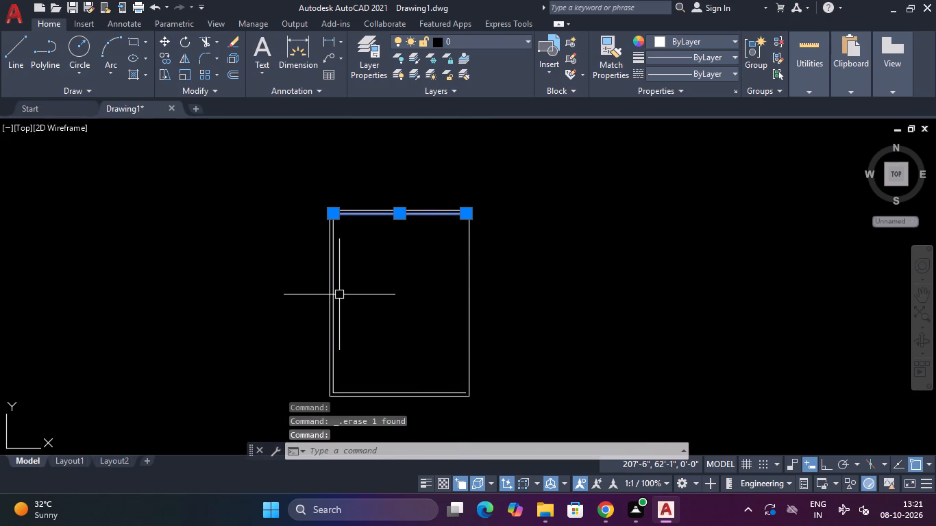
pyautogui.click(336, 297)
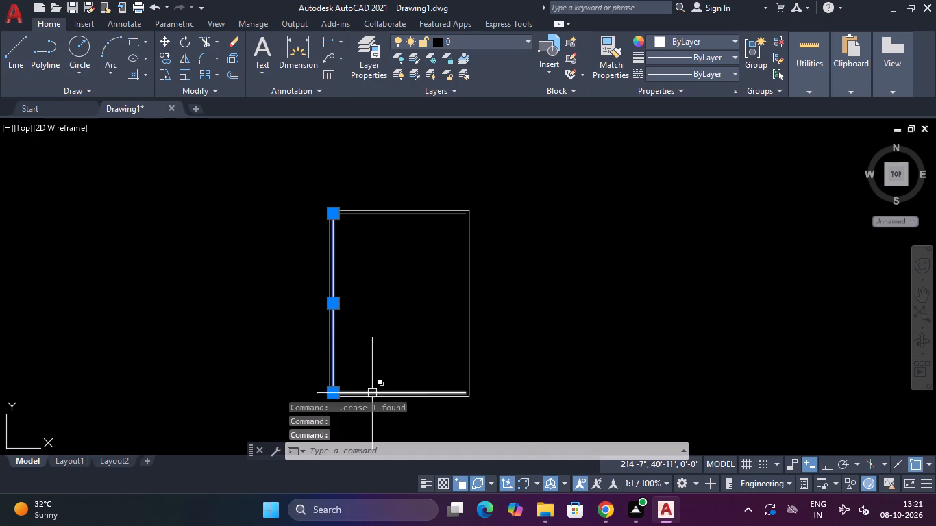
pyautogui.click(372, 393)
pyautogui.click(410, 420)
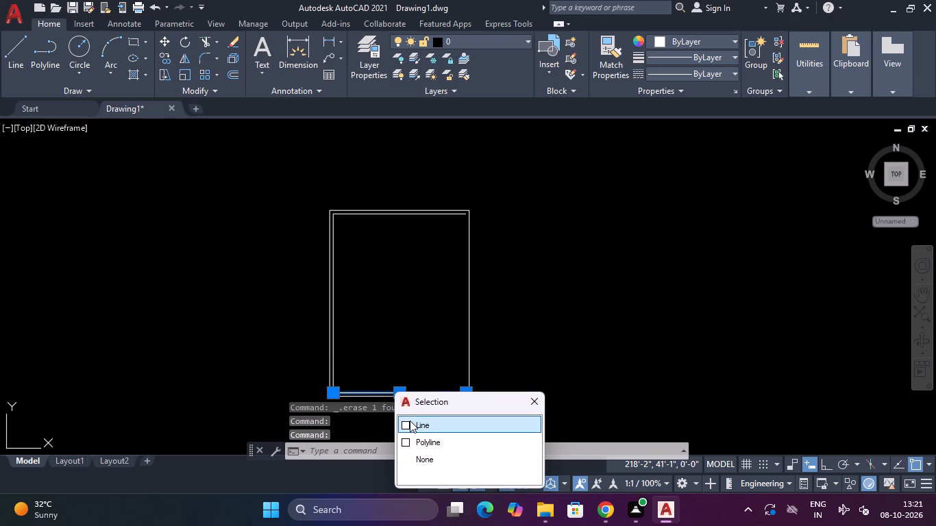
pyautogui.click(412, 423)
pyautogui.press('Delete')
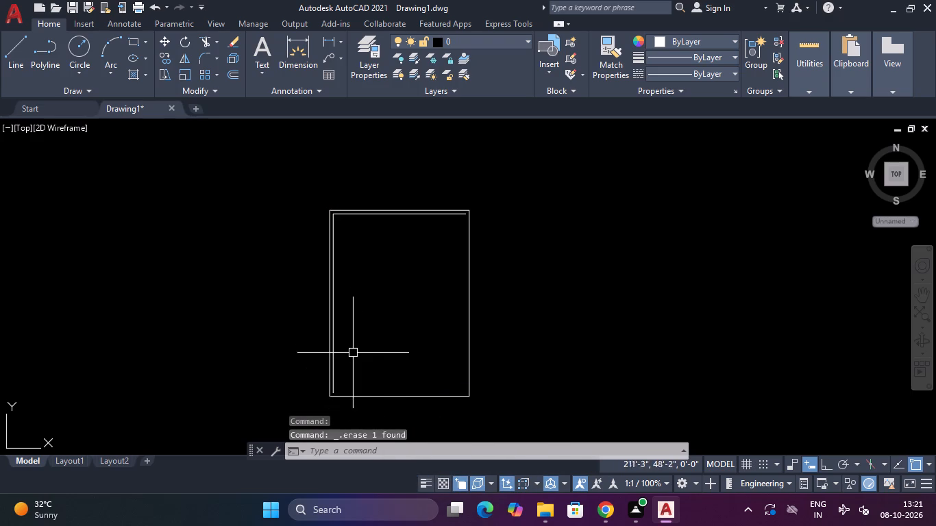
pyautogui.scroll(1, 352, 343)
pyautogui.click(349, 286)
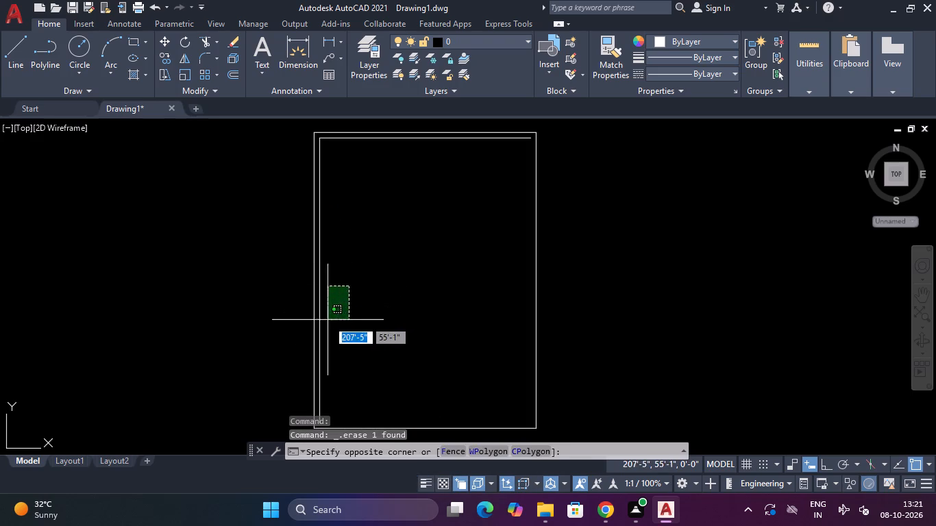
pyautogui.click(319, 330)
pyautogui.press('Delete')
pyautogui.scroll(2, 370, 143)
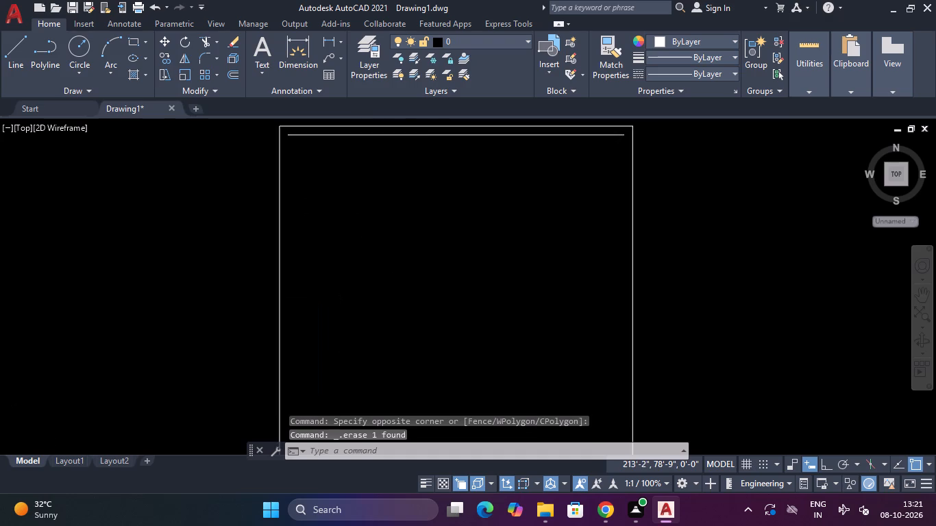
pyautogui.moveTo(374, 150); pyautogui.dragTo(379, 271, button='middle')
pyautogui.scroll(2, 377, 268)
pyautogui.click(404, 204)
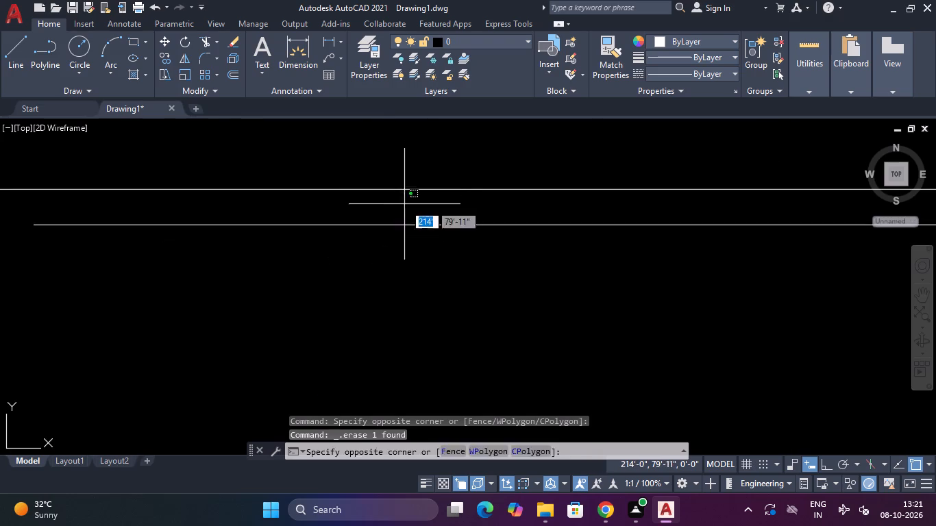
pyautogui.click(380, 235)
pyautogui.press('Delete')
# Offset the remaining rectangle 9" outward to form a double-line wall outline.
pyautogui.scroll(-4, 383, 238)
pyautogui.moveTo(393, 258); pyautogui.dragTo(399, 248, button='middle')
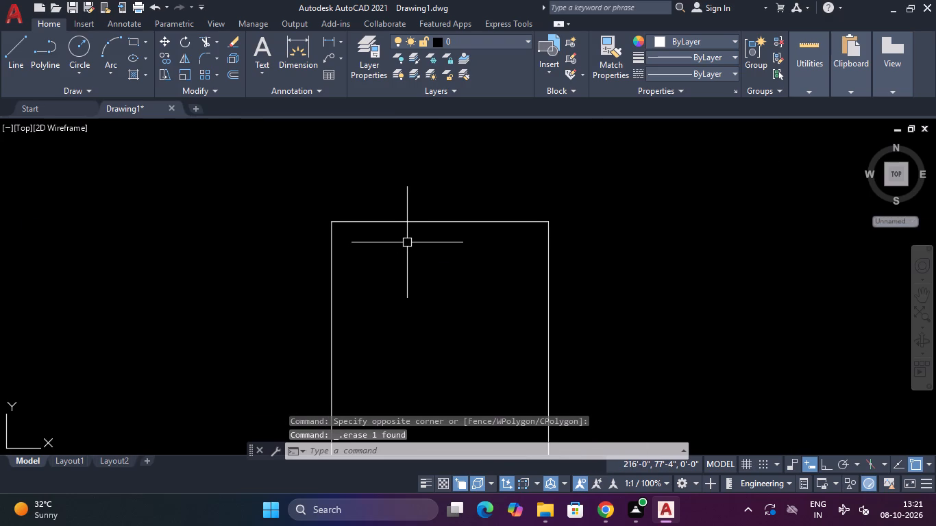
pyautogui.write('O')
pyautogui.press('space')
pyautogui.press('9')
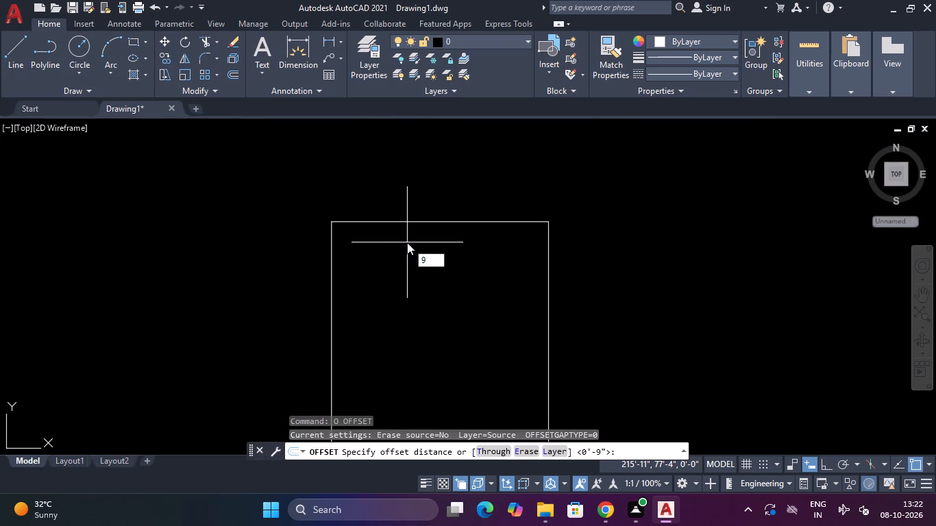
pyautogui.hotkey('shift', '"')
pyautogui.press('Return')
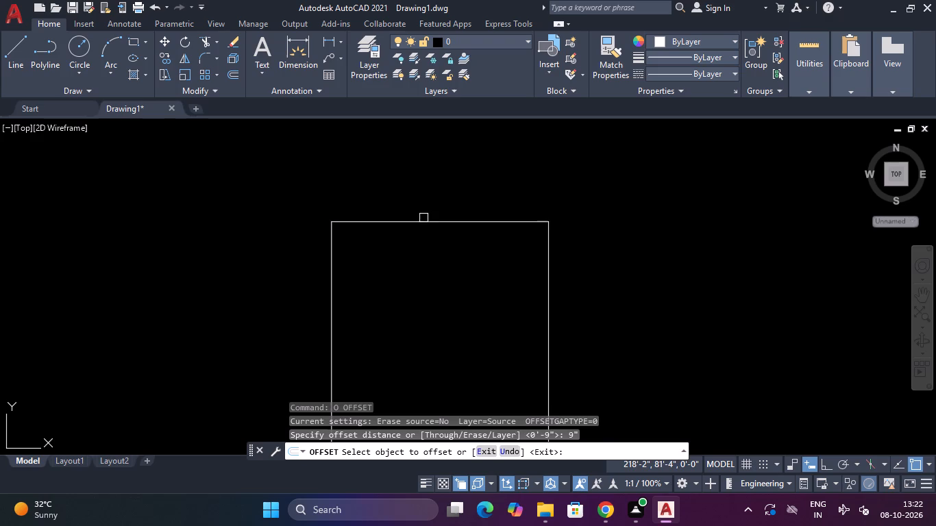
pyautogui.click(423, 223)
pyautogui.click(421, 181)
pyautogui.press('Escape')
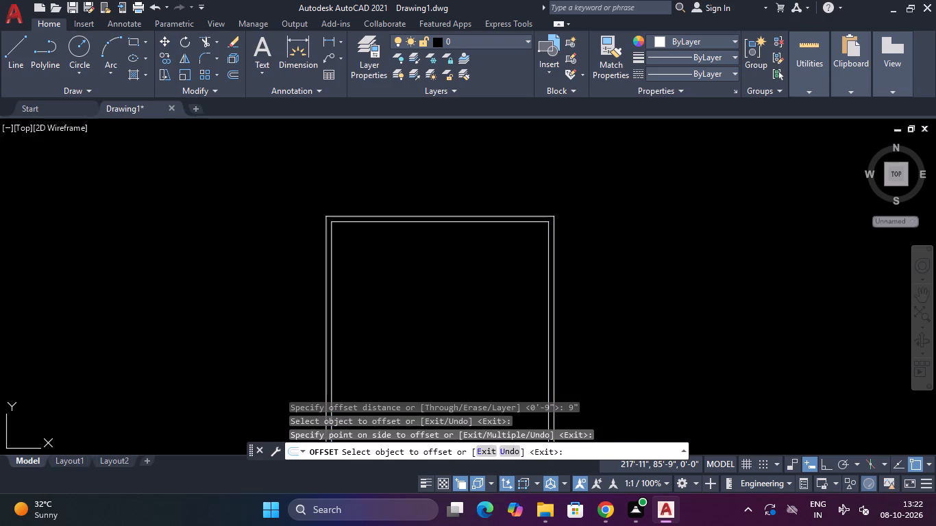
# Measure the inner rectangle's width and height with the Quick measure tool.
pyautogui.click(796, 60)
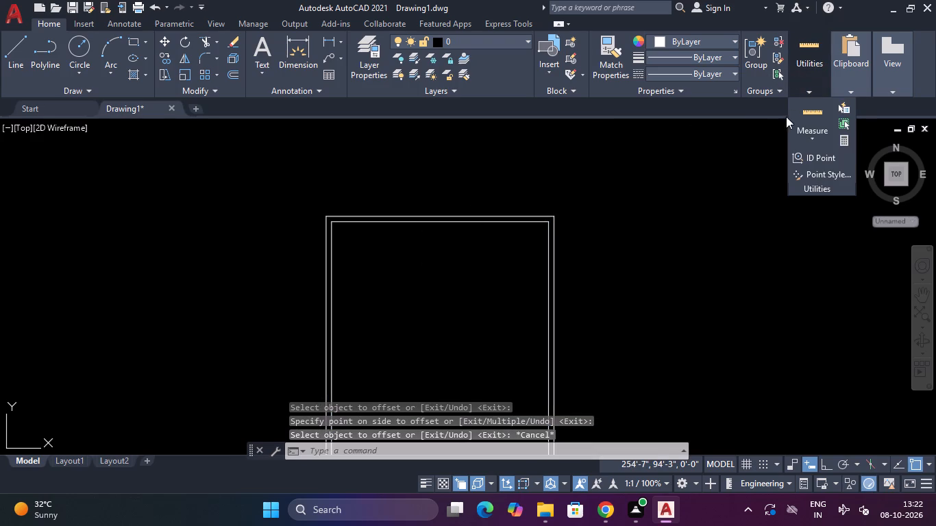
pyautogui.click(800, 113)
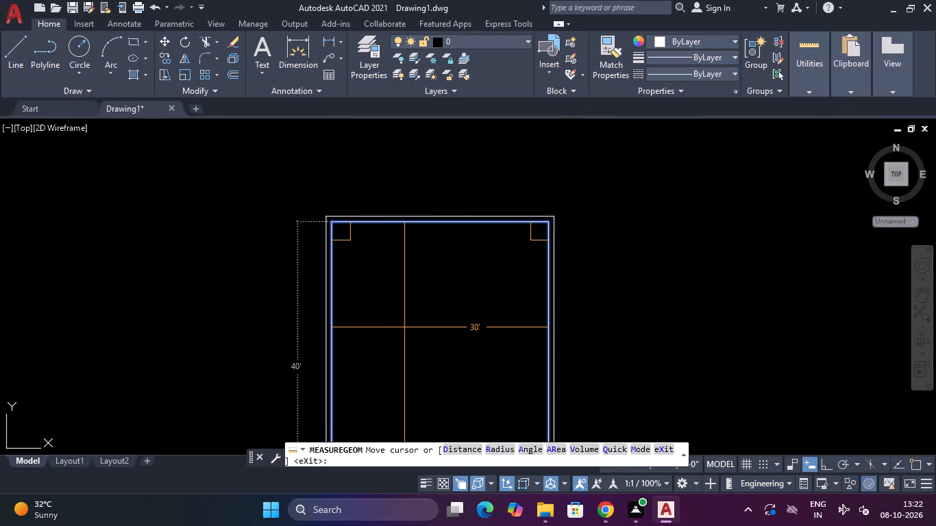
pyautogui.scroll(-2, 410, 331)
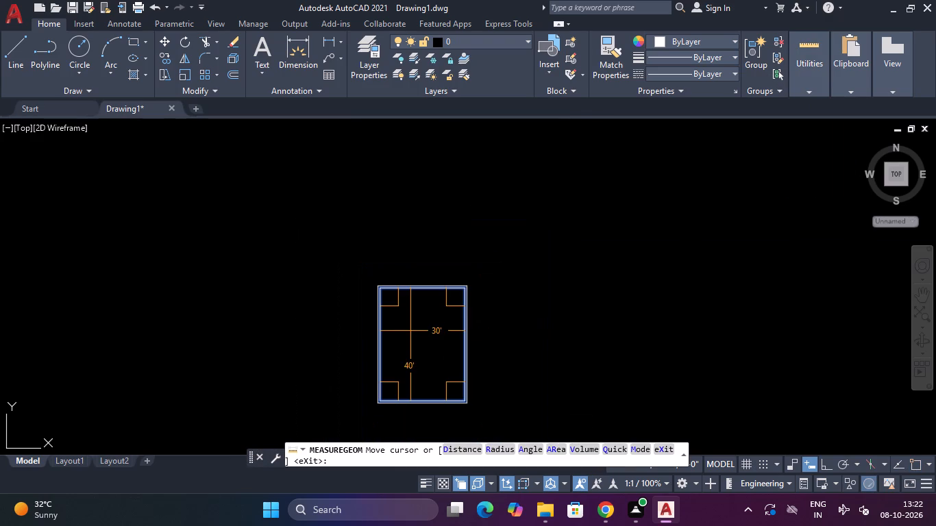
pyautogui.press('Escape')
# Explode the inner rectangle of the new double-line plan into separate lines.
pyautogui.scroll(2, 412, 316)
pyautogui.scroll(3, 429, 243)
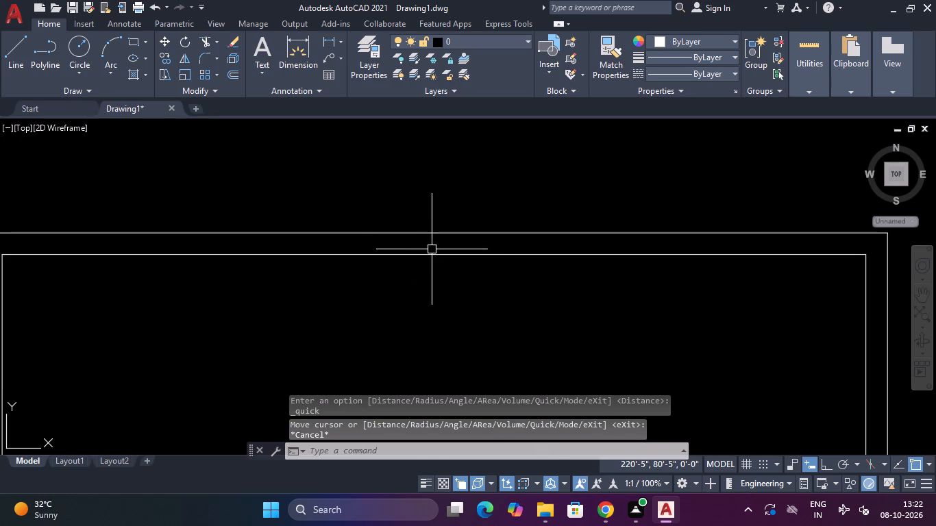
pyautogui.click(432, 249)
pyautogui.click(421, 266)
pyautogui.scroll(-1, 421, 266)
pyautogui.write('EX')
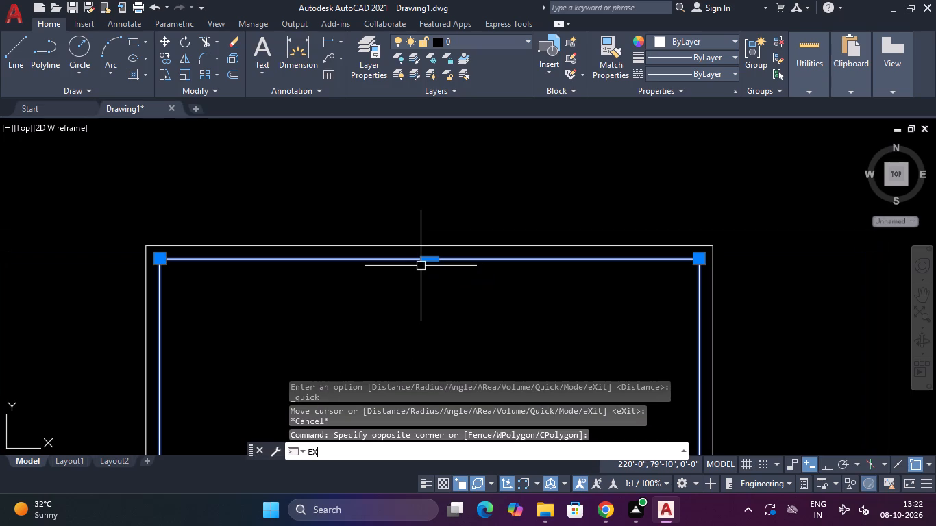
pyautogui.press('p')
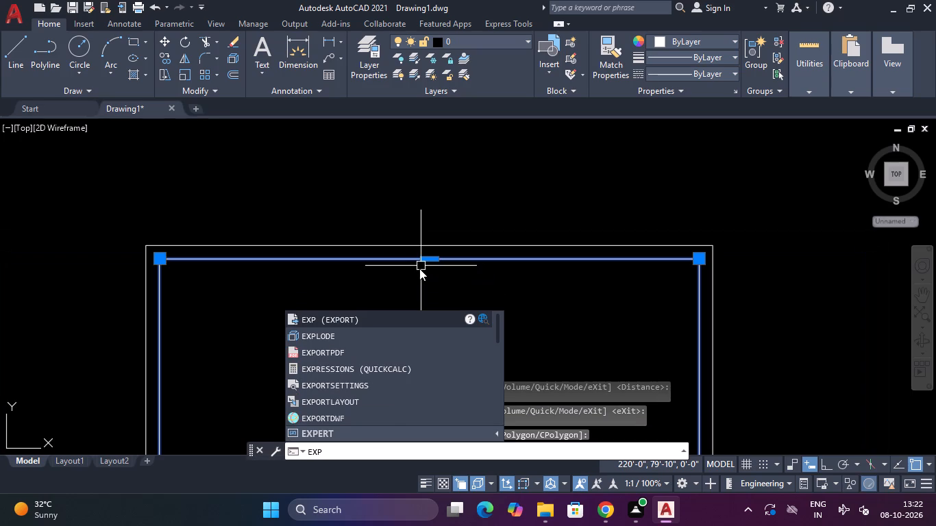
pyautogui.press('Down')
pyautogui.press('Return')
# Offset the left and right inner wall lines 10' inward to divide the plan with two vertical lines.
pyautogui.scroll(-2, 394, 312)
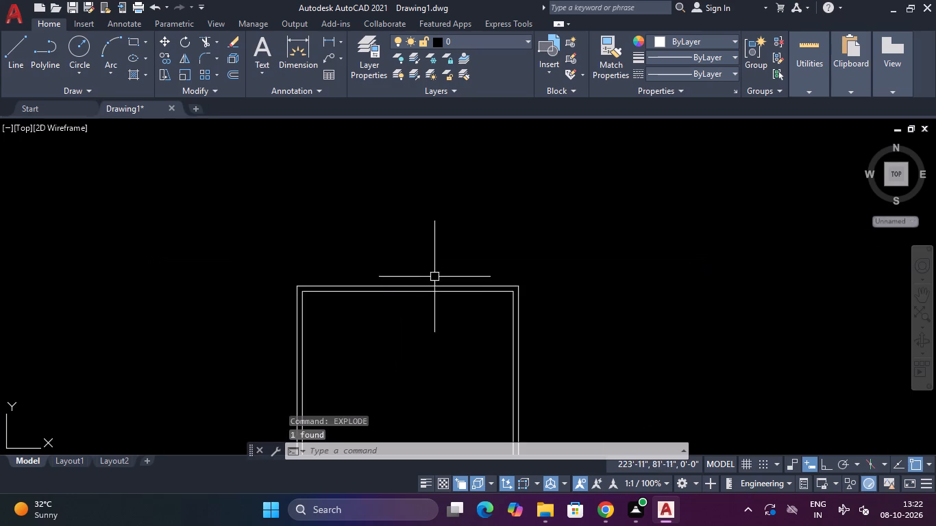
pyautogui.moveTo(424, 297); pyautogui.dragTo(425, 297, button='middle')
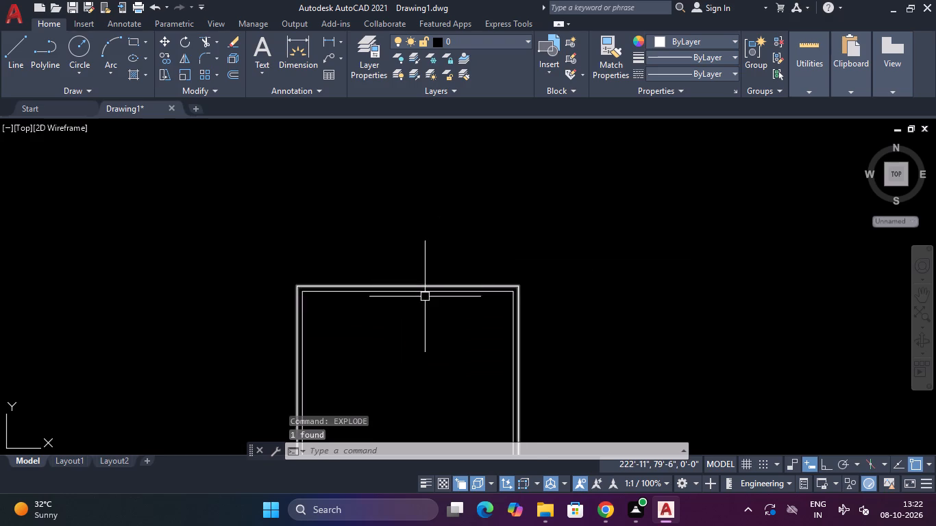
pyautogui.moveTo(425, 297); pyautogui.dragTo(444, 238, button='middle')
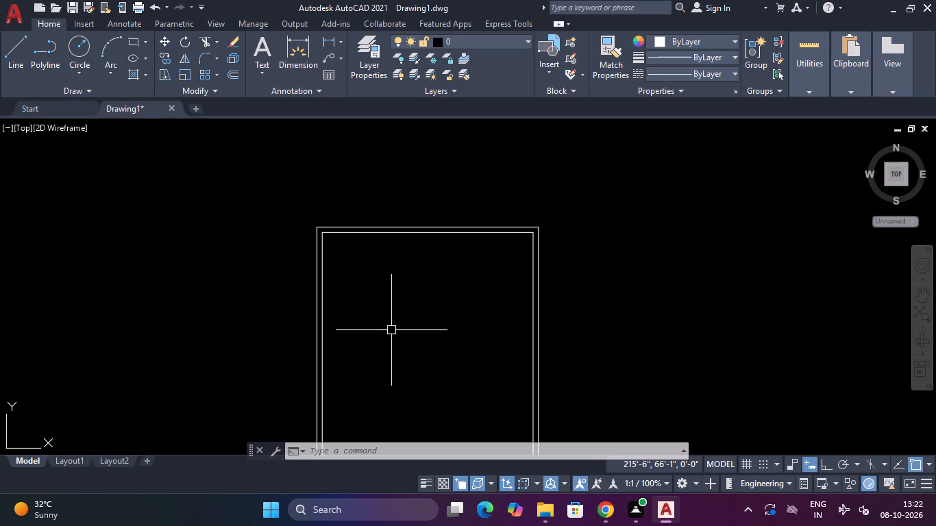
pyautogui.scroll(-1, 419, 299)
pyautogui.middleClick(409, 286)
pyautogui.moveTo(406, 283); pyautogui.dragTo(390, 277, button='middle')
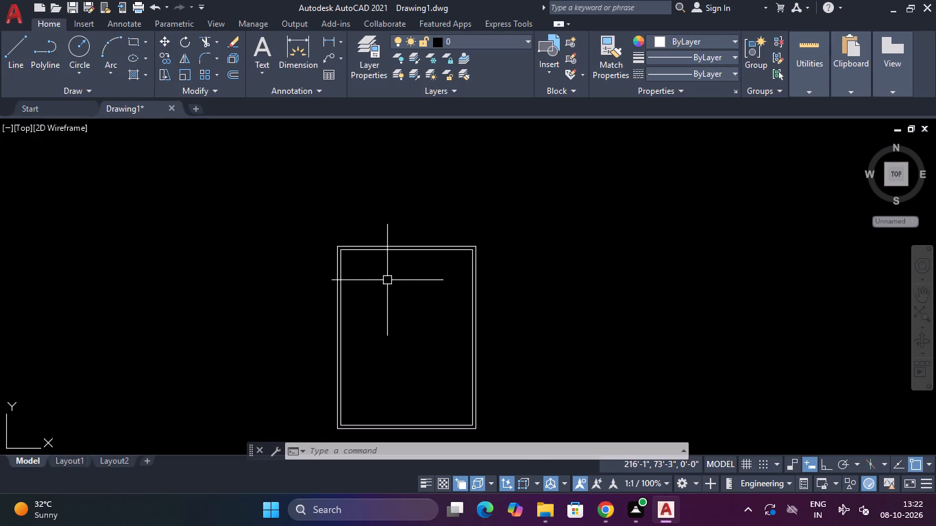
pyautogui.scroll(1, 387, 280)
pyautogui.write('O')
pyautogui.press('space')
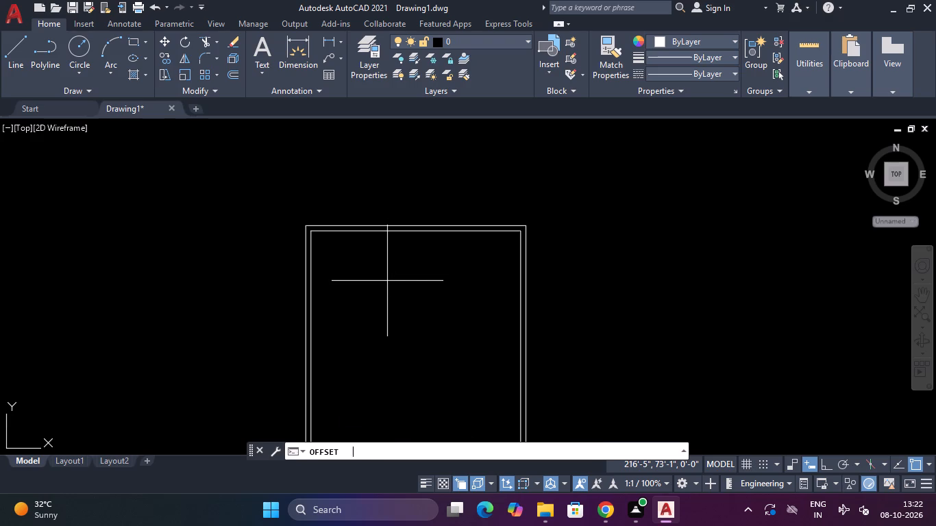
pyautogui.write('10')
pyautogui.press("'")
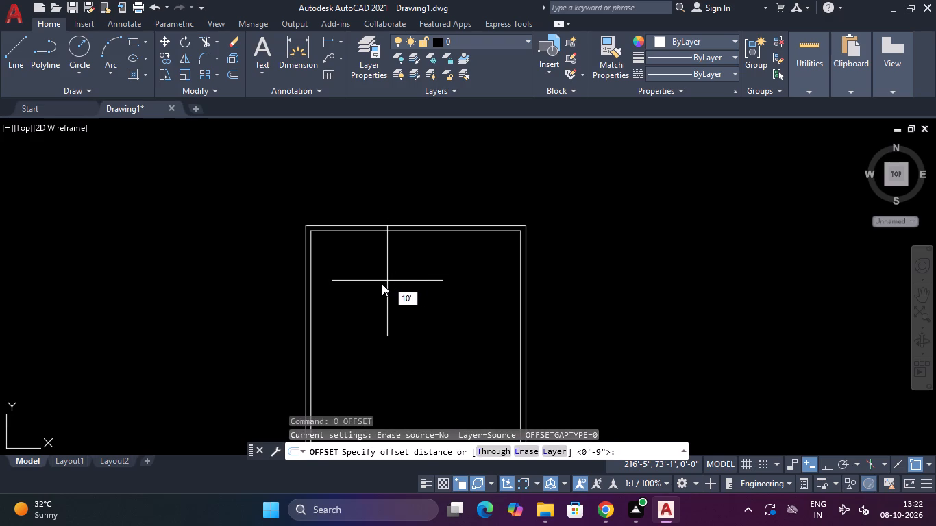
pyautogui.press('Return')
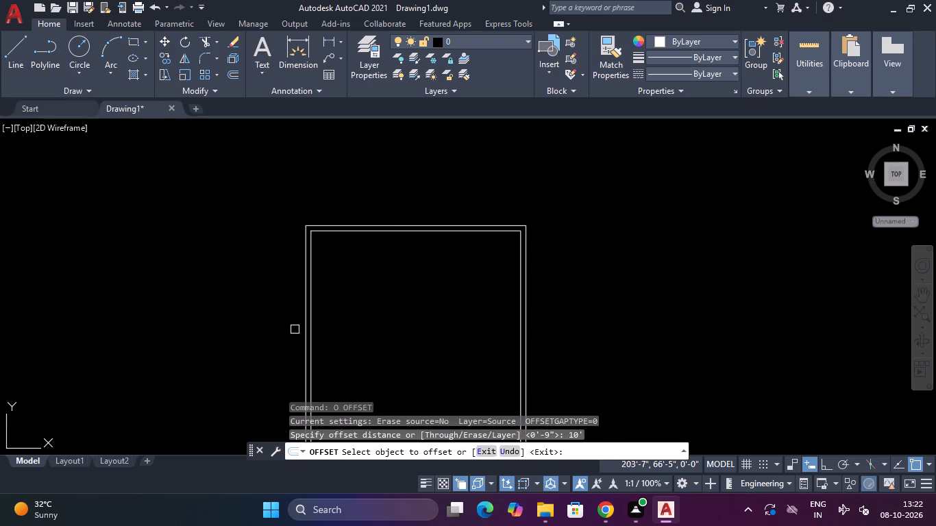
pyautogui.click(313, 331)
pyautogui.click(344, 331)
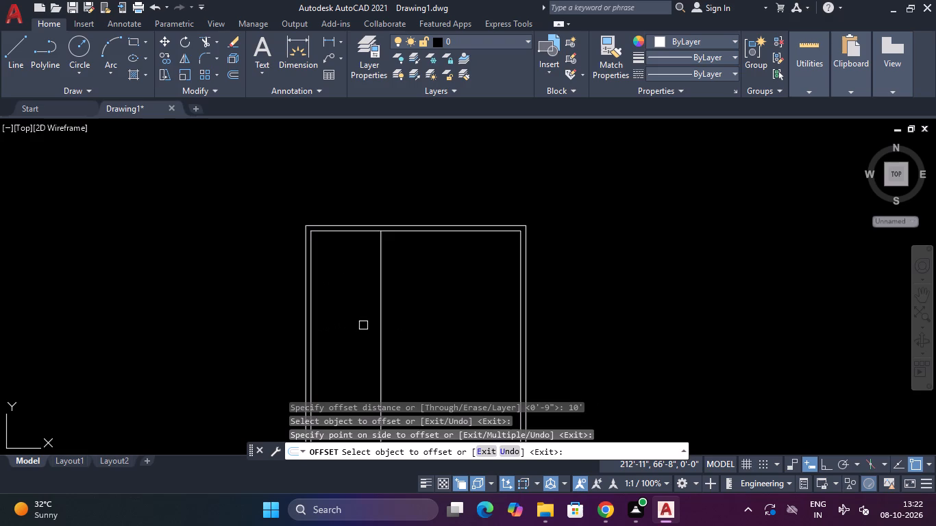
pyautogui.click(520, 325)
pyautogui.click(478, 322)
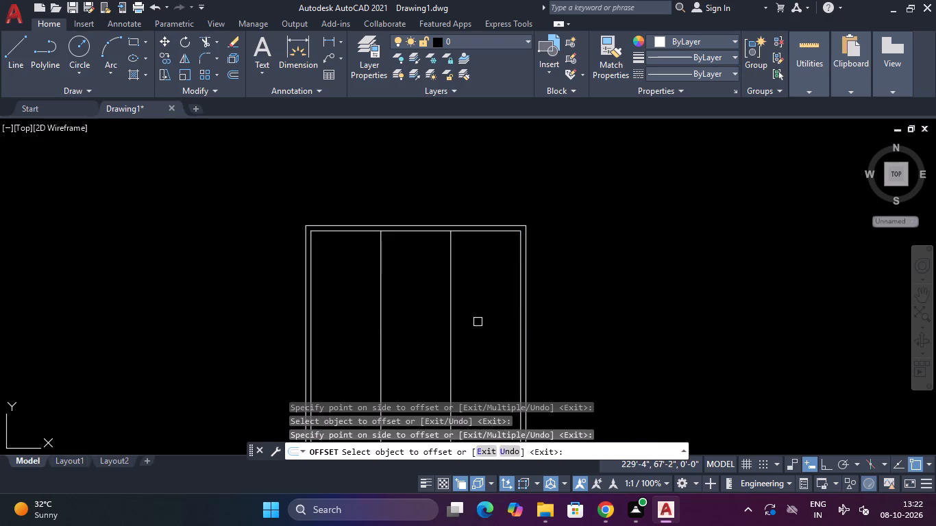
# Measure the spacing between the vertical division lines and the inner walls with the Quick measure tool.
pyautogui.moveTo(478, 310); pyautogui.dragTo(487, 273, button='middle')
pyautogui.scroll(-2, 487, 273)
pyautogui.middleClick(487, 273)
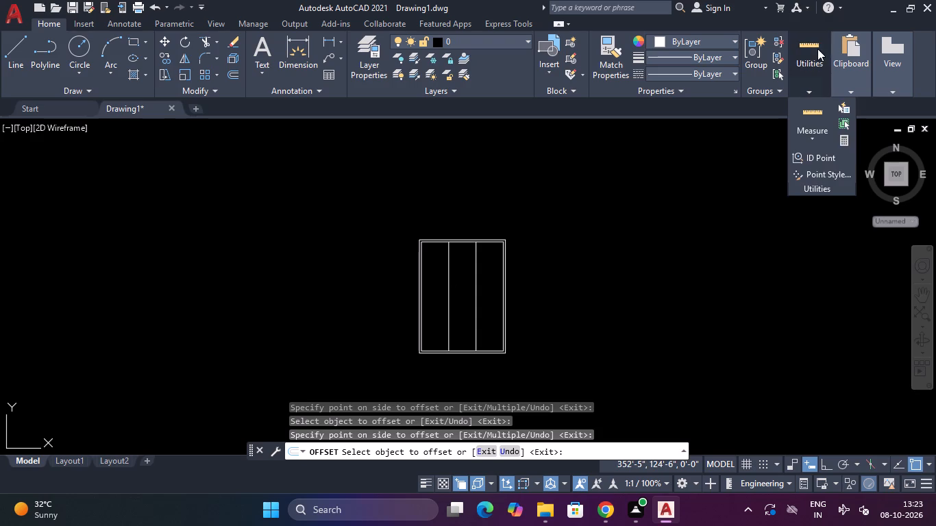
pyautogui.click(798, 115)
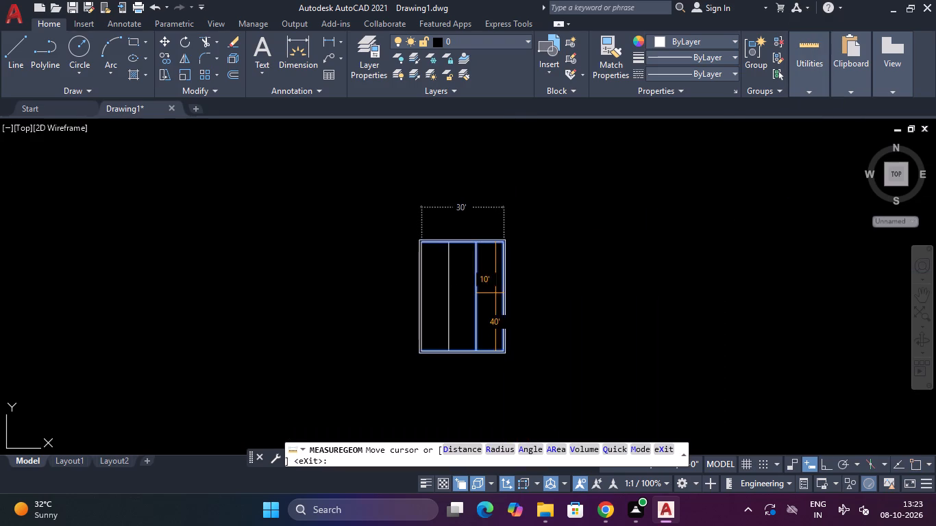
pyautogui.press('Escape')
# Offset the top inner wall line 12' downward into the plan to add a horizontal division line.
pyautogui.write('O')
pyautogui.press('space')
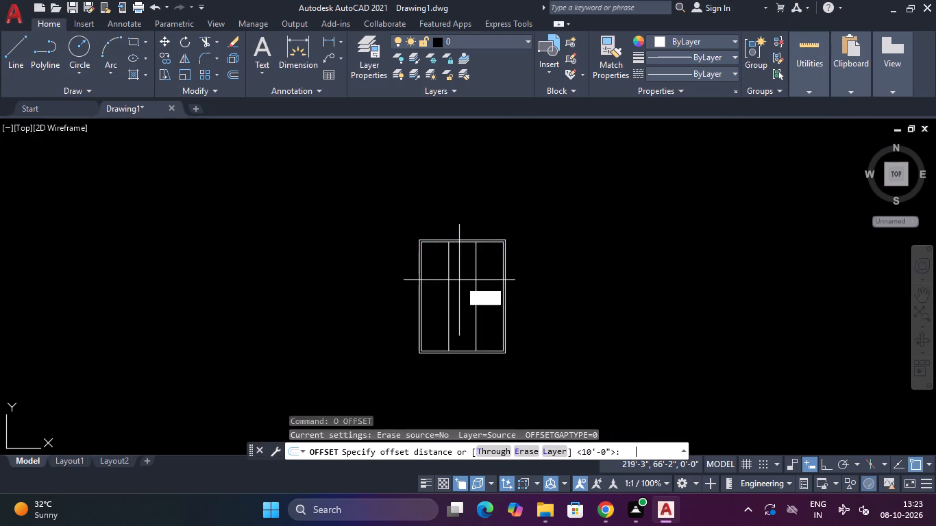
pyautogui.write("12'")
pyautogui.press('Return')
pyautogui.scroll(1, 475, 216)
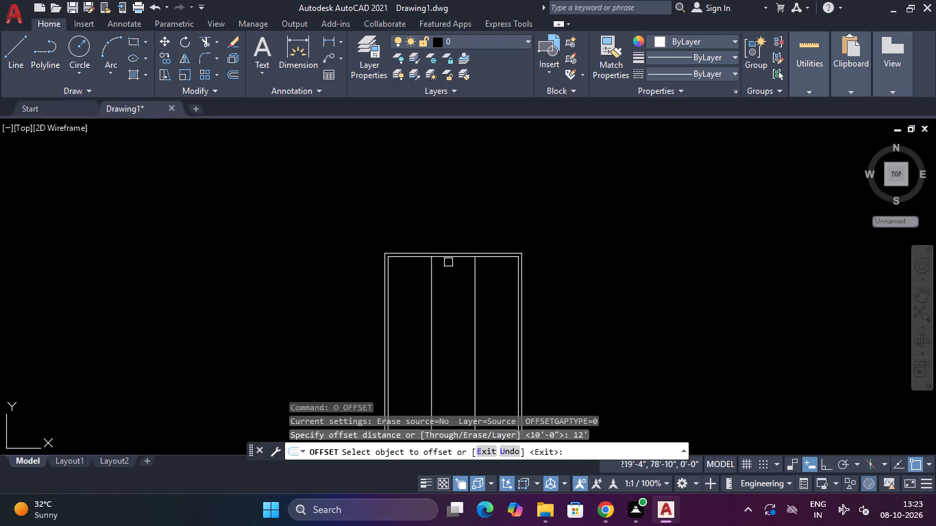
pyautogui.scroll(2, 449, 256)
pyautogui.click(449, 257)
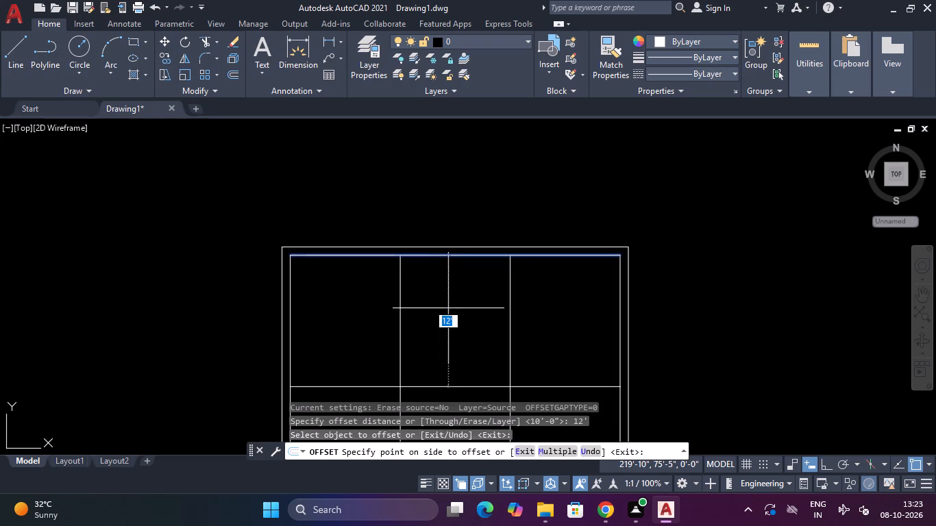
pyautogui.click(448, 334)
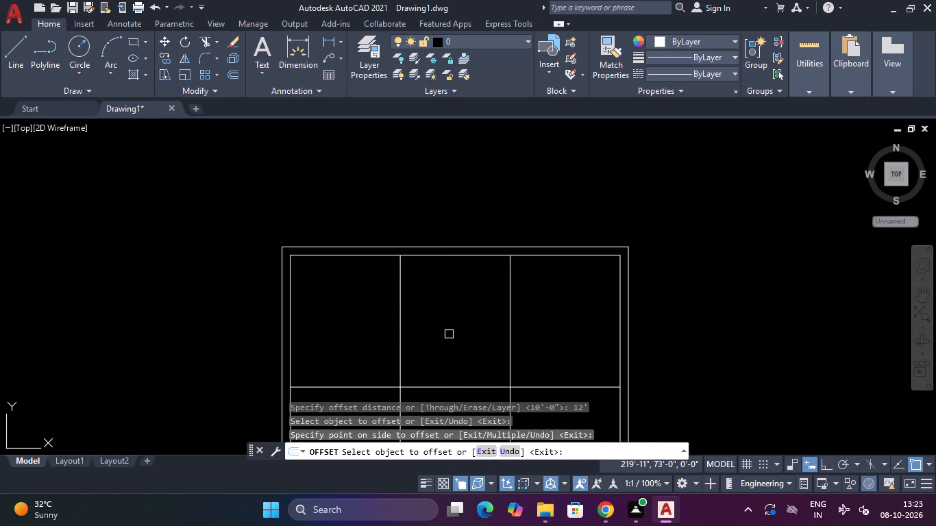
pyautogui.scroll(-1, 449, 334)
pyautogui.moveTo(449, 337); pyautogui.dragTo(458, 312, button='middle')
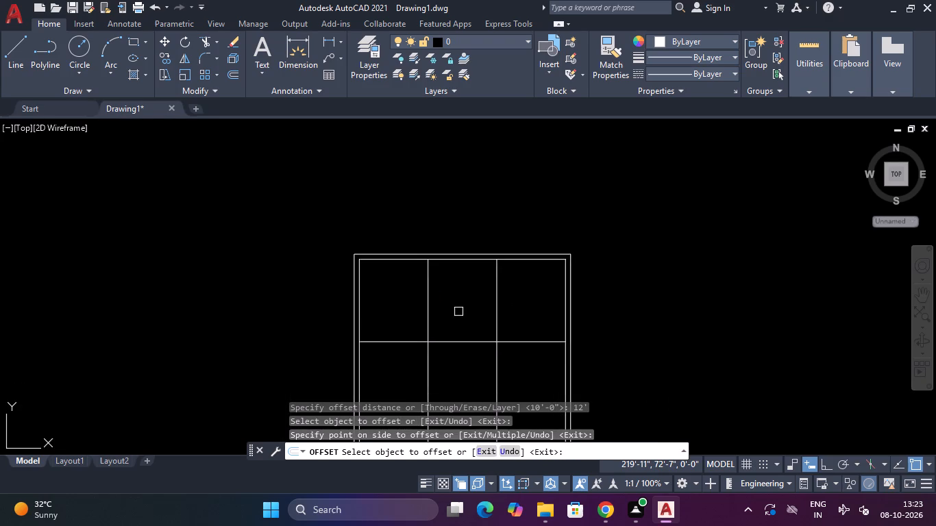
pyautogui.press('Escape')
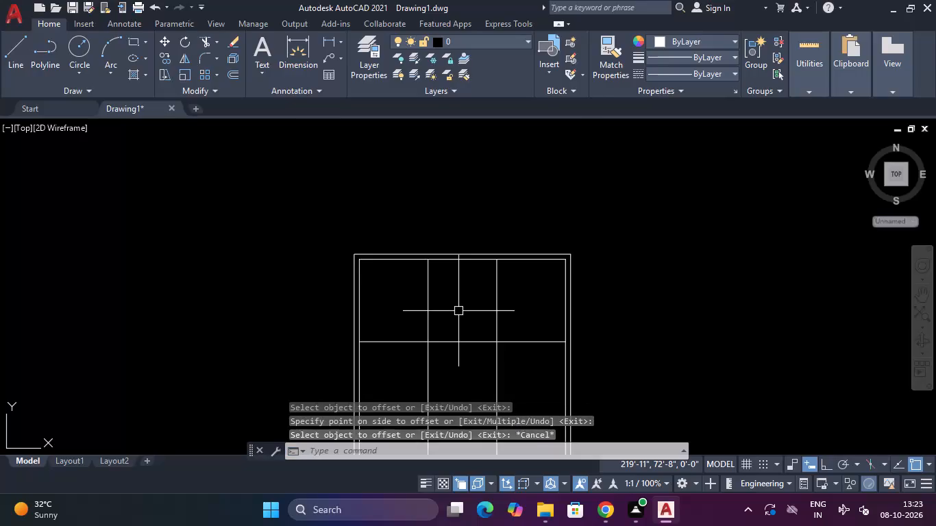
# Offset both vertical division lines 4" toward the middle room and the horizontal division line 4" downward to form double-line partitions.
pyautogui.press('Escape')
pyautogui.write('O')
pyautogui.press('space')
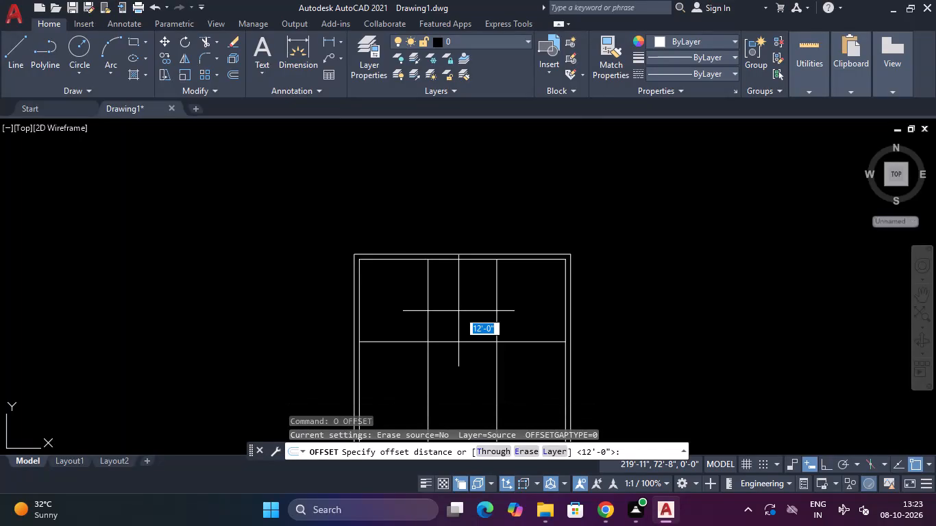
pyautogui.write('4"')
pyautogui.press('Return')
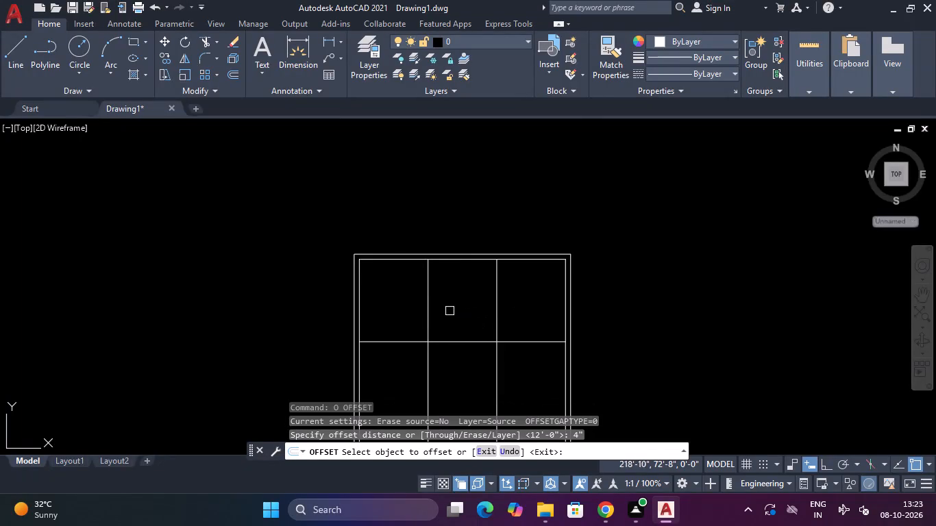
pyautogui.click(428, 312)
pyautogui.click(447, 314)
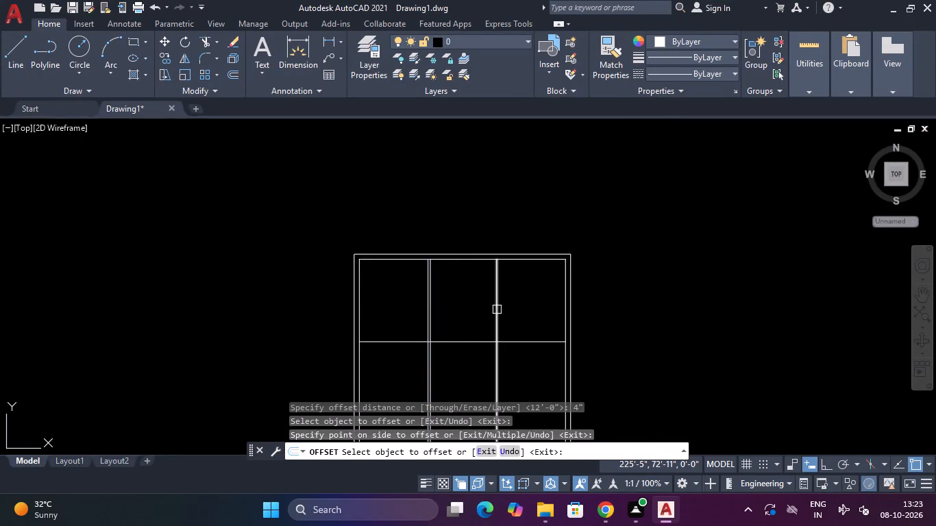
pyautogui.click(497, 310)
pyautogui.click(468, 314)
pyautogui.click(464, 342)
pyautogui.click(458, 359)
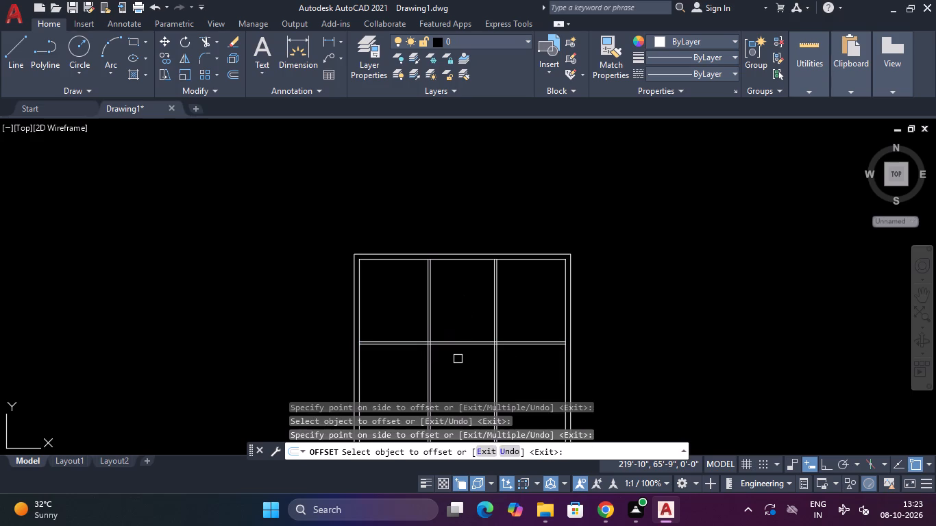
pyautogui.press('Escape')
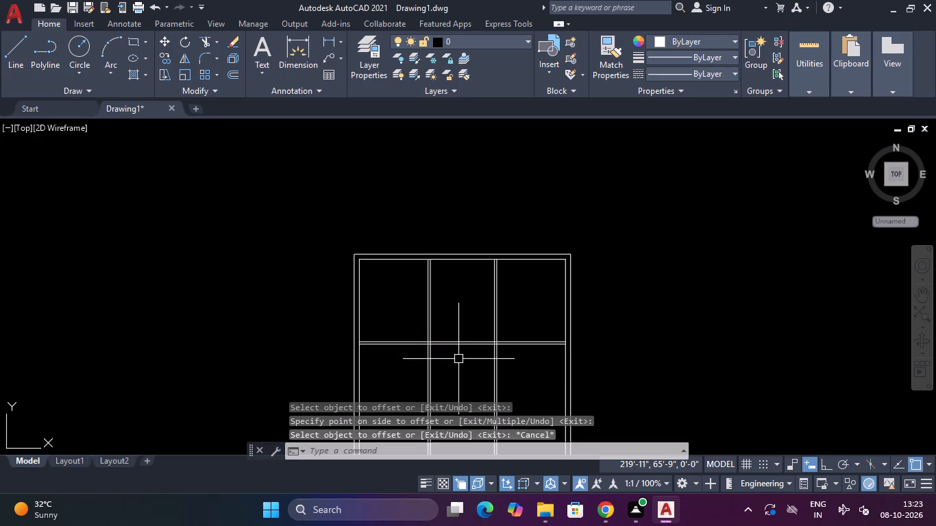
pyautogui.press('Escape')
pyautogui.press('Escape')
# Trim away the portions of both vertical double-line partitions that lie below the horizontal partition.
pyautogui.write('TR')
pyautogui.press('space')
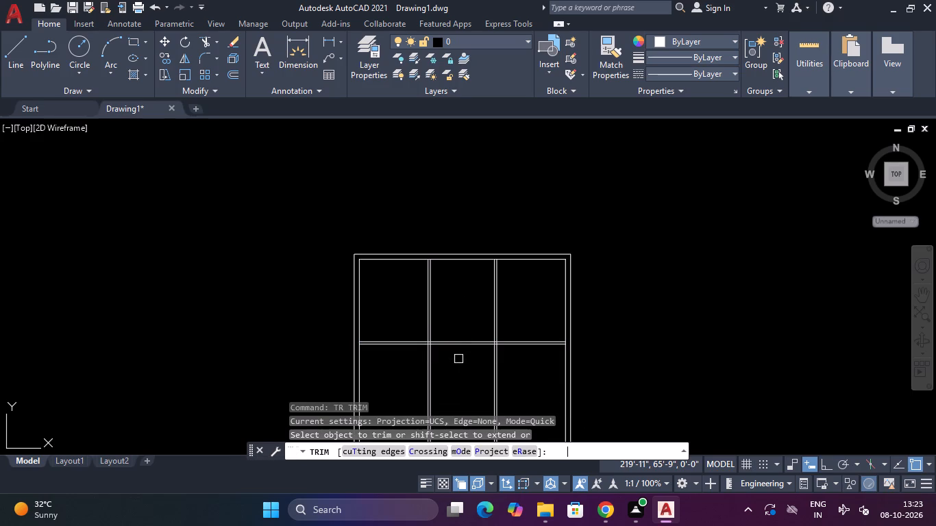
pyautogui.click(460, 379)
pyautogui.click(418, 388)
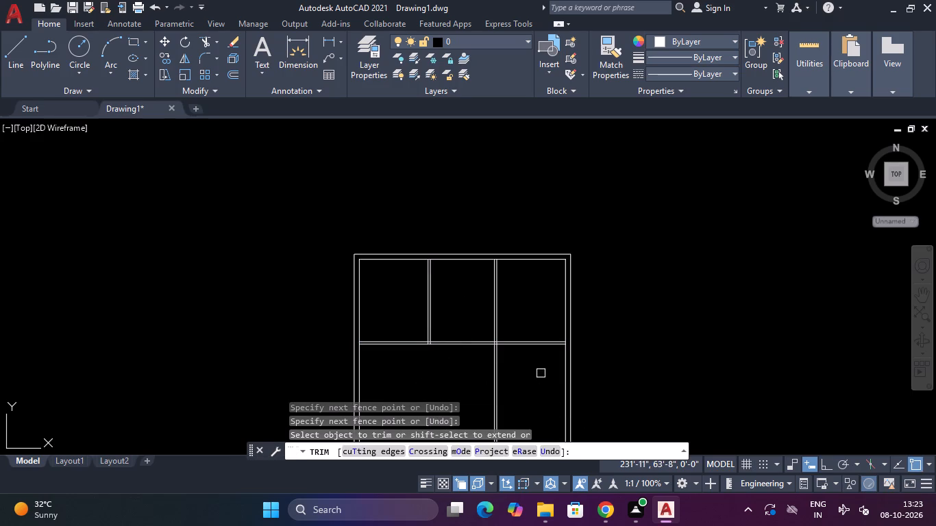
pyautogui.moveTo(541, 373); pyautogui.dragTo(533, 373)
pyautogui.click(482, 383)
# Trim the top inner wall line between the two faces of each vertical partition to open both junctions.
pyautogui.scroll(4, 436, 260)
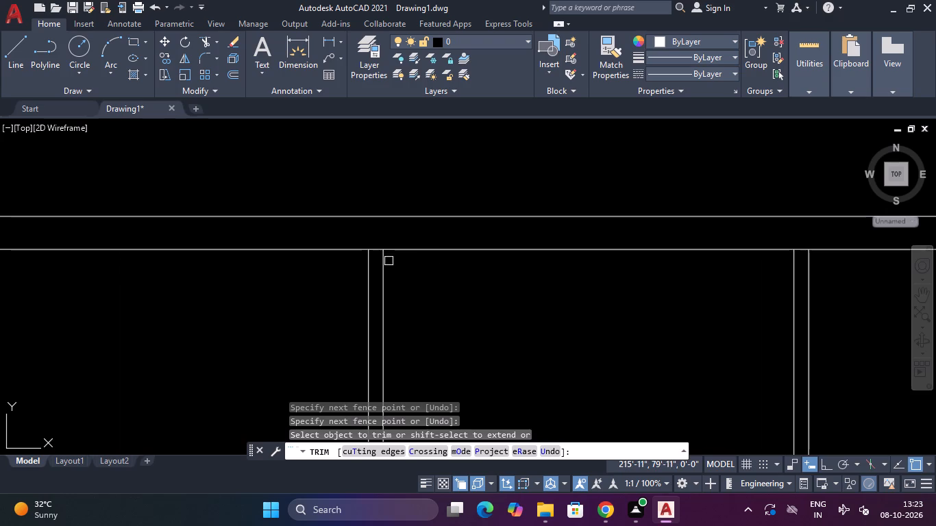
pyautogui.scroll(3, 384, 252)
pyautogui.click(340, 223)
pyautogui.click(340, 255)
pyautogui.scroll(-4, 362, 270)
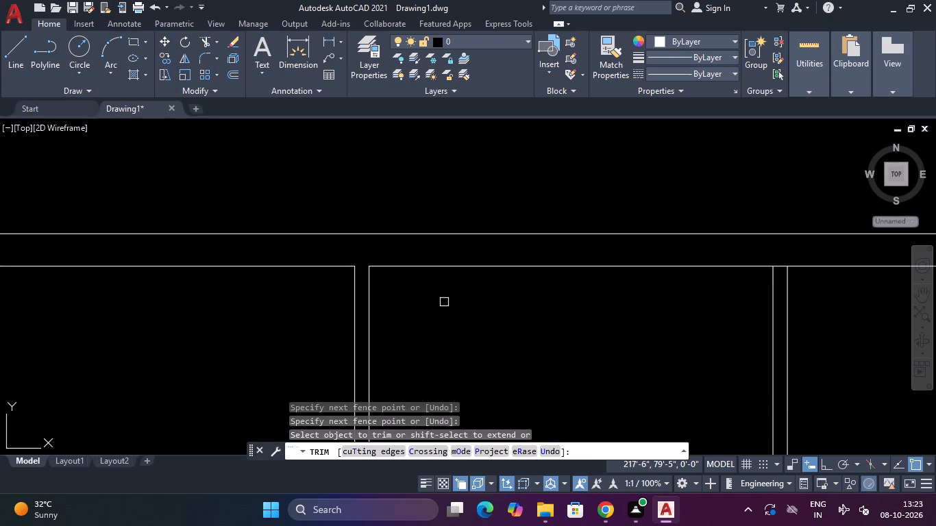
pyautogui.moveTo(444, 303); pyautogui.dragTo(21, 273, button='middle')
pyautogui.scroll(3, 351, 239)
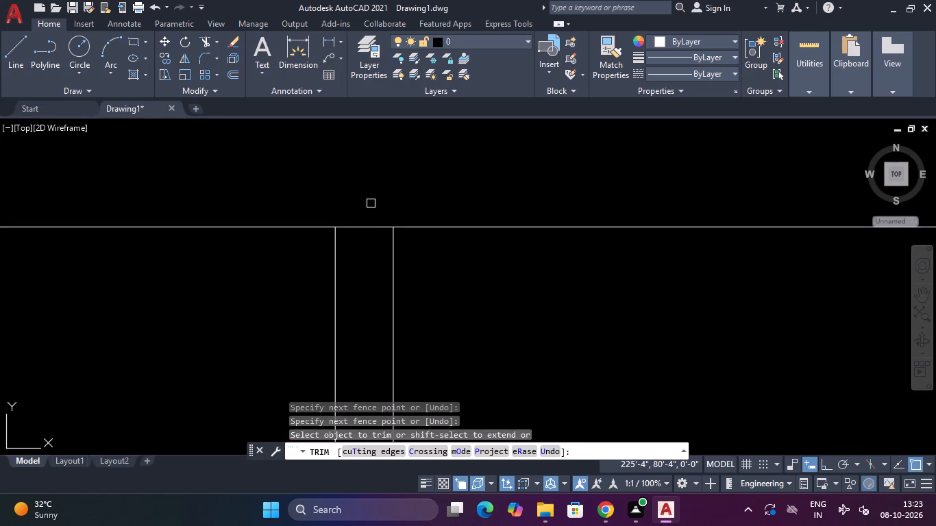
pyautogui.click(371, 231)
pyautogui.click(376, 195)
pyautogui.scroll(-4, 376, 203)
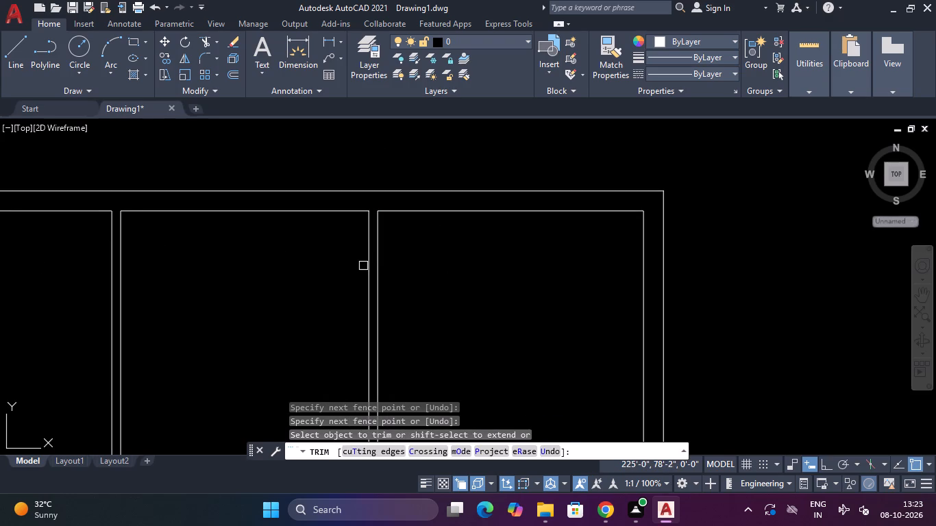
# Trim the overlapping lines where the right vertical partition meets the horizontal partition, and the right inner wall line at the horizontal partition's end.
pyautogui.scroll(-3, 383, 322)
pyautogui.scroll(4, 380, 386)
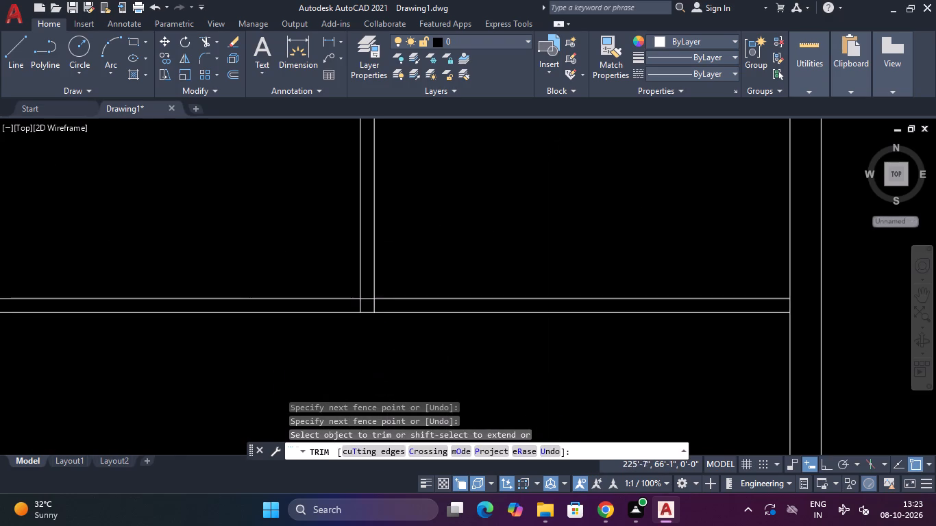
pyautogui.moveTo(367, 338); pyautogui.dragTo(386, 270, button='middle')
pyautogui.scroll(2, 389, 224)
pyautogui.click(389, 224)
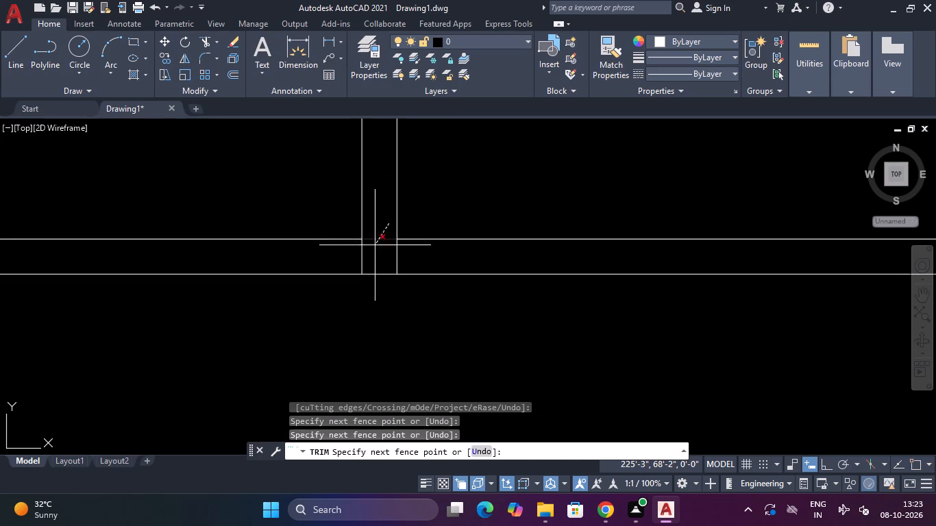
pyautogui.click(378, 249)
pyautogui.moveTo(378, 253); pyautogui.dragTo(384, 255)
pyautogui.click(419, 262)
pyautogui.click(387, 260)
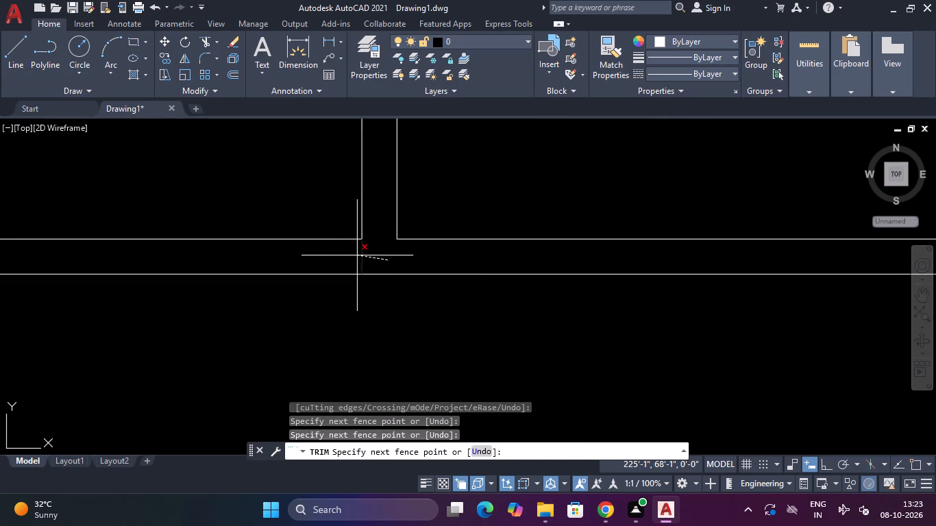
pyautogui.click(357, 255)
pyautogui.scroll(-4, 381, 260)
pyautogui.scroll(5, 543, 262)
pyautogui.click(539, 234)
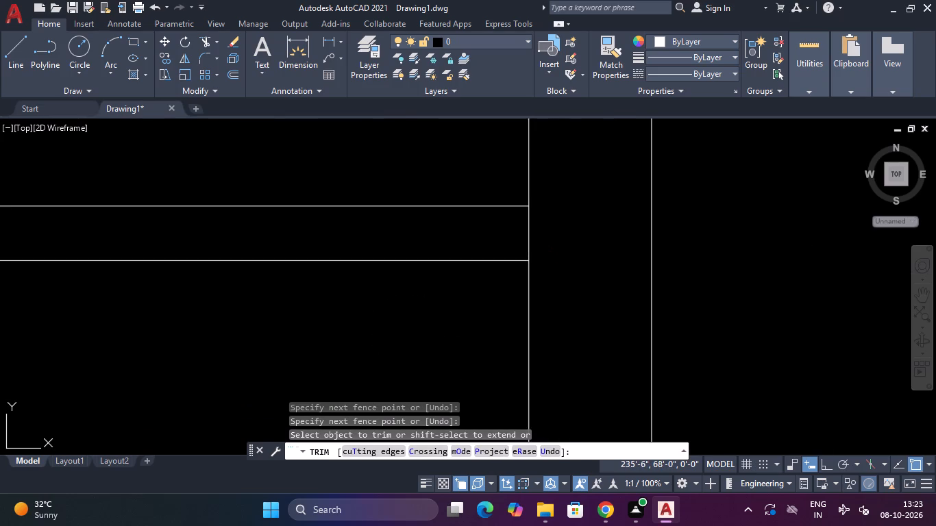
pyautogui.click(489, 234)
# Trim the overlapping lines where the left vertical partition meets the horizontal partition, and the left inner wall line at the horizontal partition's end.
pyautogui.scroll(-4, 489, 234)
pyautogui.scroll(-1, 521, 309)
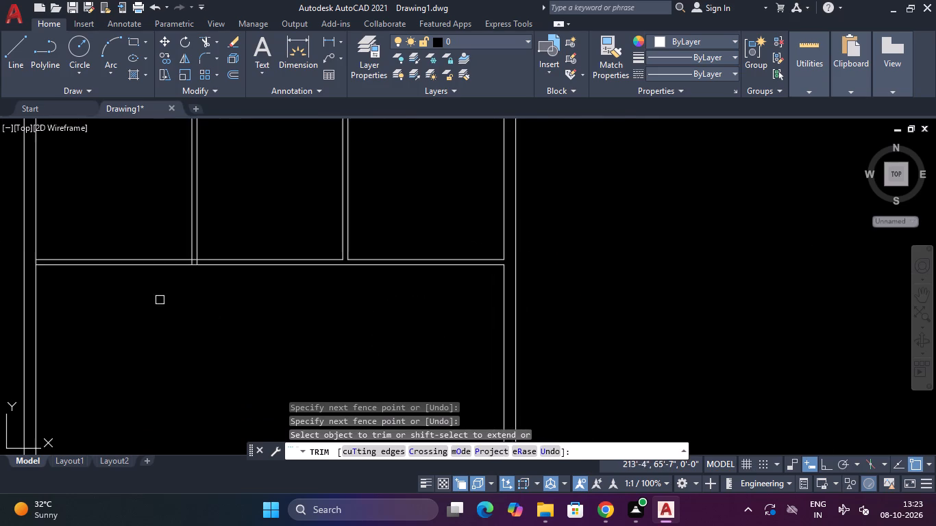
pyautogui.moveTo(171, 302); pyautogui.dragTo(260, 323, button='middle')
pyautogui.scroll(5, 266, 263)
pyautogui.scroll(-3, 362, 329)
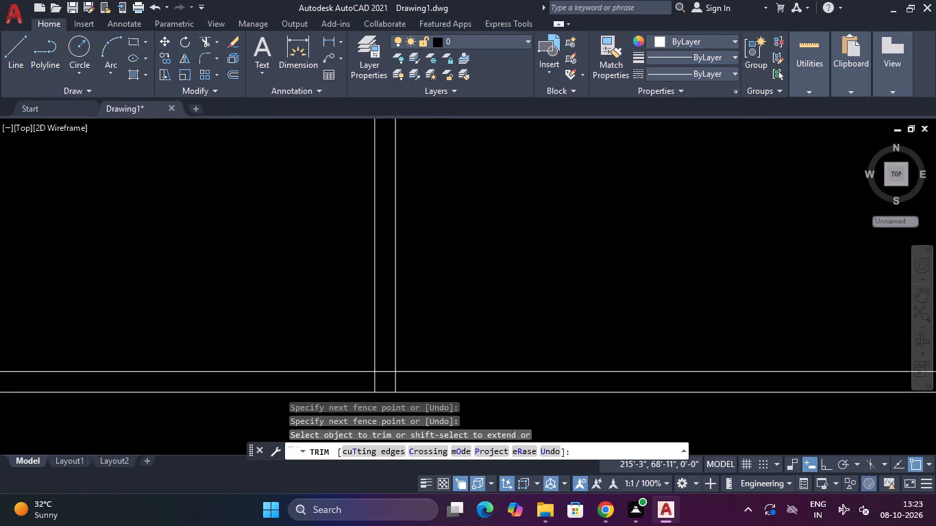
pyautogui.scroll(3, 374, 362)
pyautogui.click(365, 305)
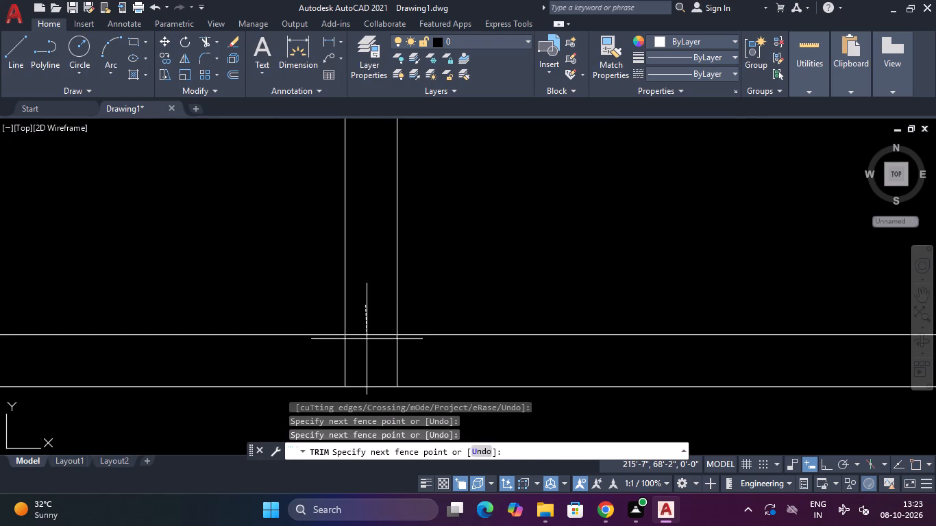
pyautogui.click(365, 351)
pyautogui.click(364, 355)
pyautogui.click(303, 355)
pyautogui.click(369, 358)
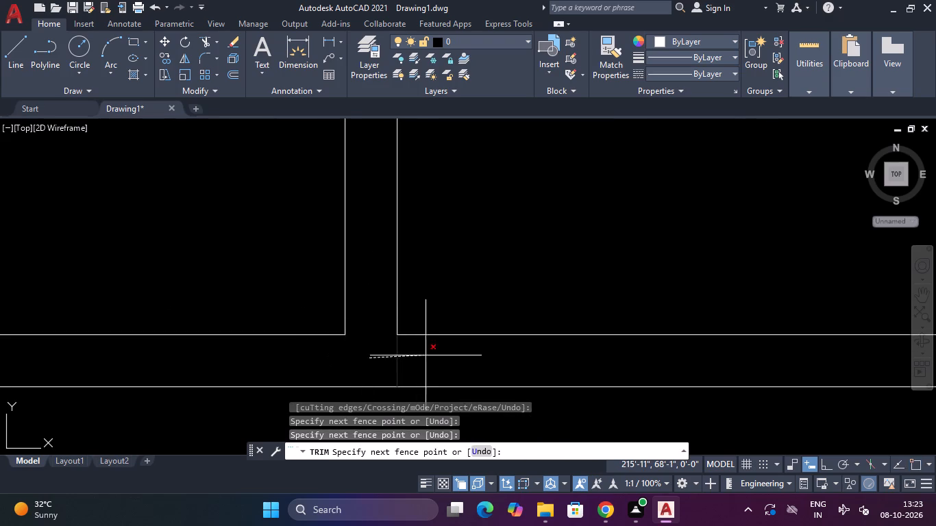
pyautogui.click(428, 355)
pyautogui.scroll(-4, 428, 355)
pyautogui.scroll(4, 164, 352)
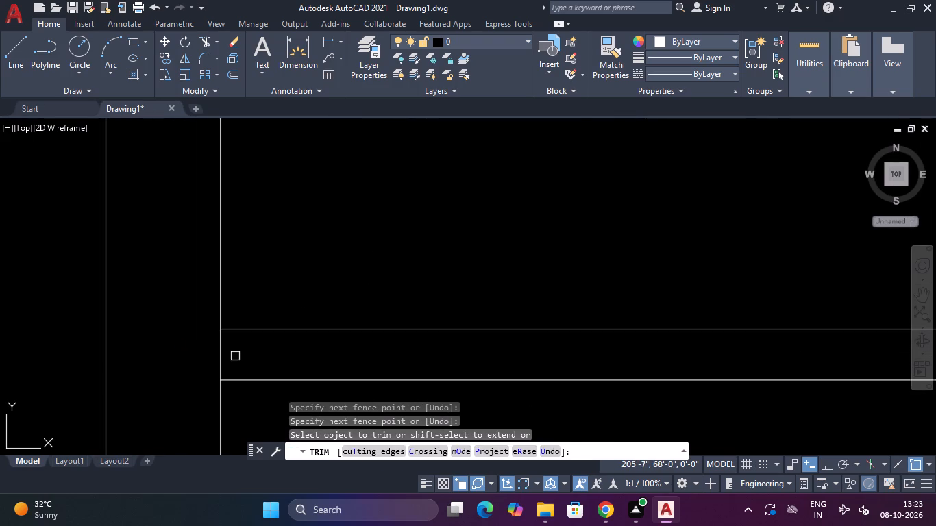
pyautogui.click(239, 353)
pyautogui.click(197, 358)
pyautogui.scroll(-5, 208, 360)
pyautogui.scroll(-1, 301, 362)
pyautogui.moveTo(300, 377); pyautogui.dragTo(358, 314, button='middle')
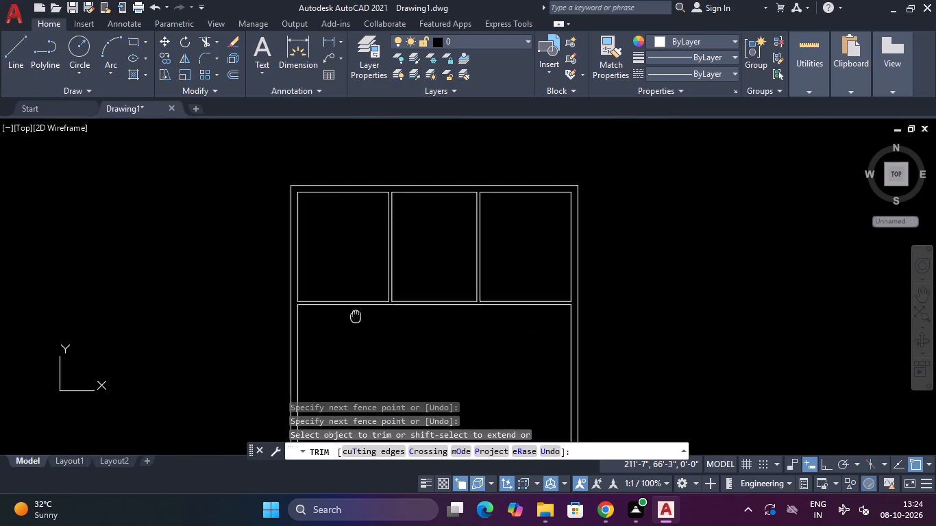
pyautogui.moveTo(358, 314); pyautogui.dragTo(359, 312, button='middle')
pyautogui.press('Escape')
pyautogui.press('Escape')
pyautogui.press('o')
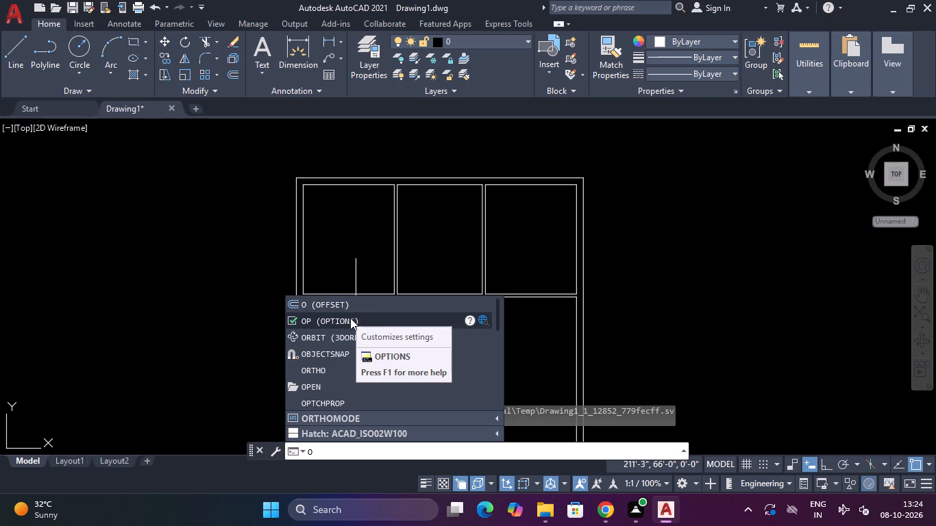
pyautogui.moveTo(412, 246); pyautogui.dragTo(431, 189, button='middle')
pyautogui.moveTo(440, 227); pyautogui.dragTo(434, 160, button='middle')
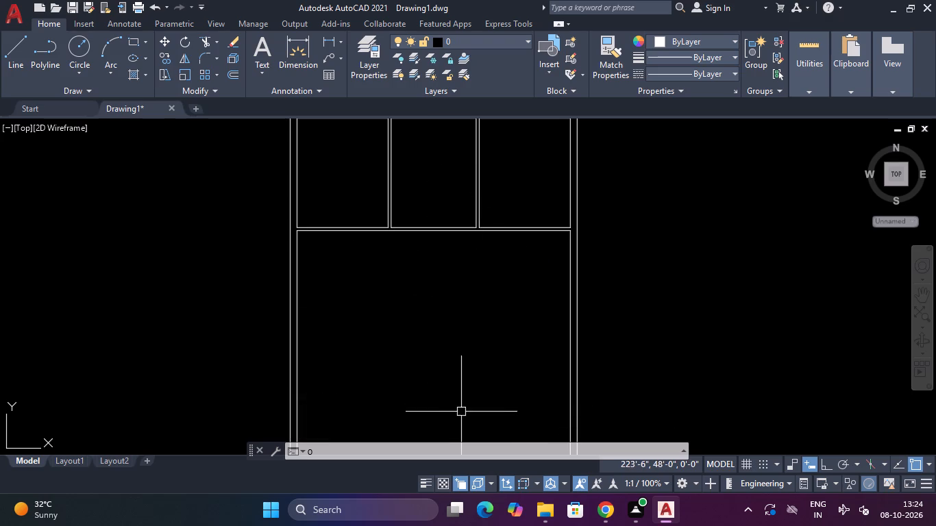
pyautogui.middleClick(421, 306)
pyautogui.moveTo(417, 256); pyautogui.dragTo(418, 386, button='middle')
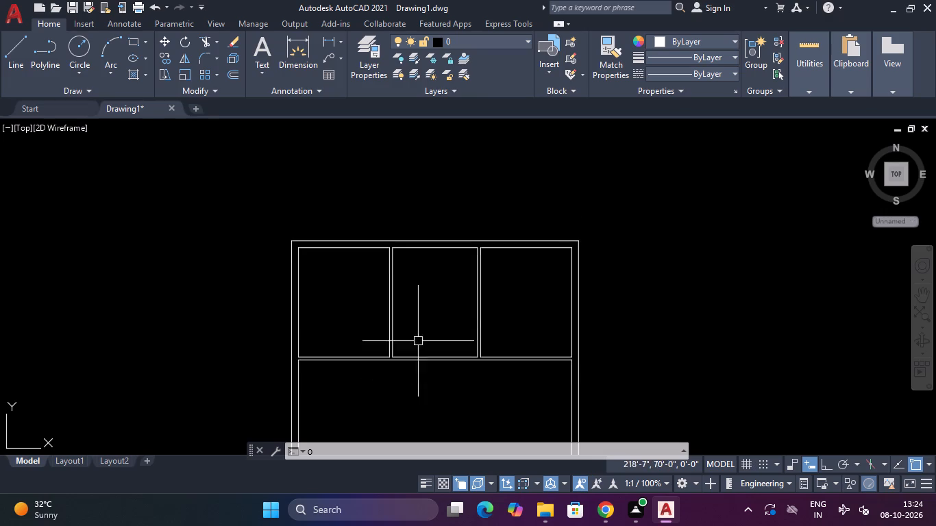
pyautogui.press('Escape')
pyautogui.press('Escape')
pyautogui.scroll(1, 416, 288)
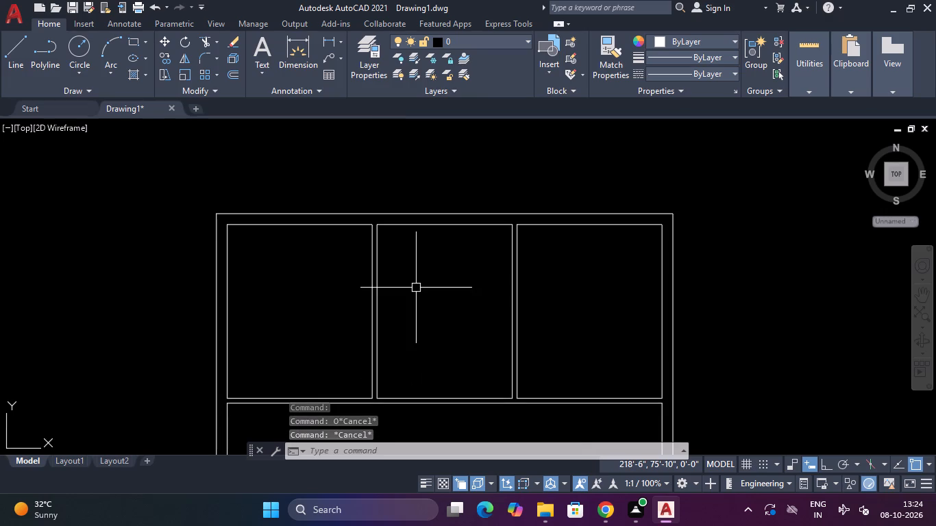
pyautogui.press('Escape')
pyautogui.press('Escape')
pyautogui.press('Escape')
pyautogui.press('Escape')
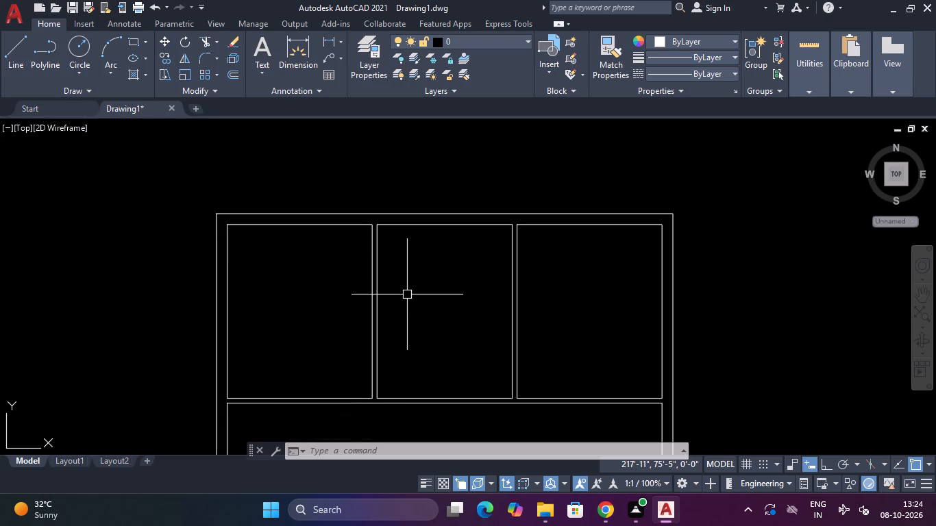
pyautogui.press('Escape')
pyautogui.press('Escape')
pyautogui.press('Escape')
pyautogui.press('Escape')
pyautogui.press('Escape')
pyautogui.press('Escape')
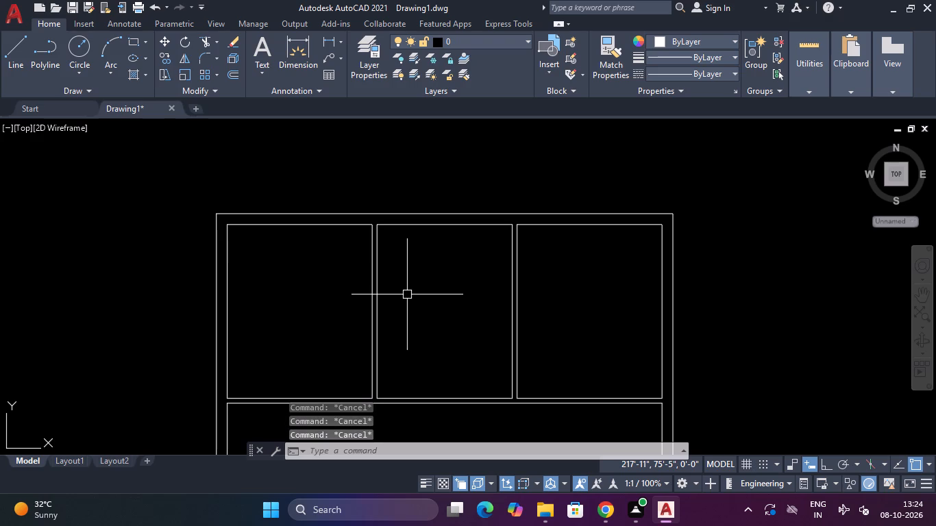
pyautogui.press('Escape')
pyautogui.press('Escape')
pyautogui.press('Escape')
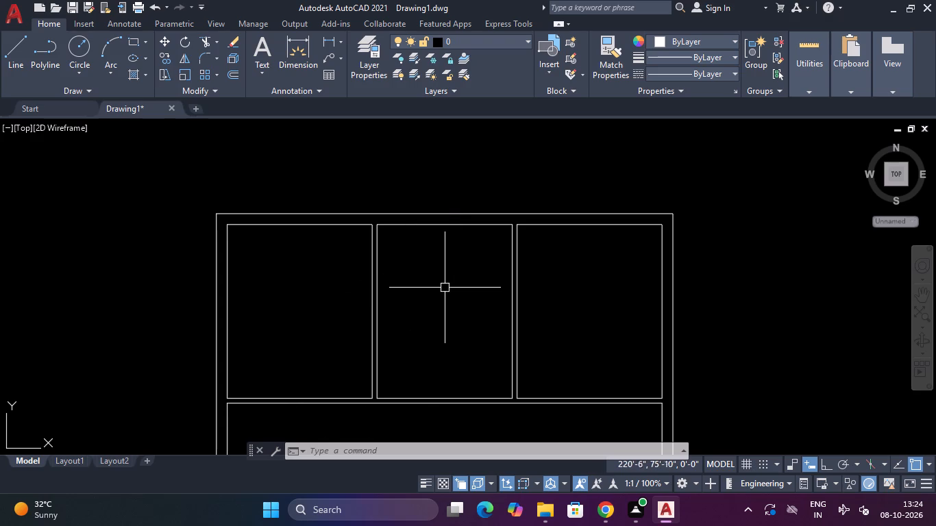
# Offset the top inner wall line of the upper middle room 8' downward to divide that room.
pyautogui.scroll(1, 442, 286)
pyautogui.scroll(-3, 443, 285)
pyautogui.press('Escape')
pyautogui.write('O')
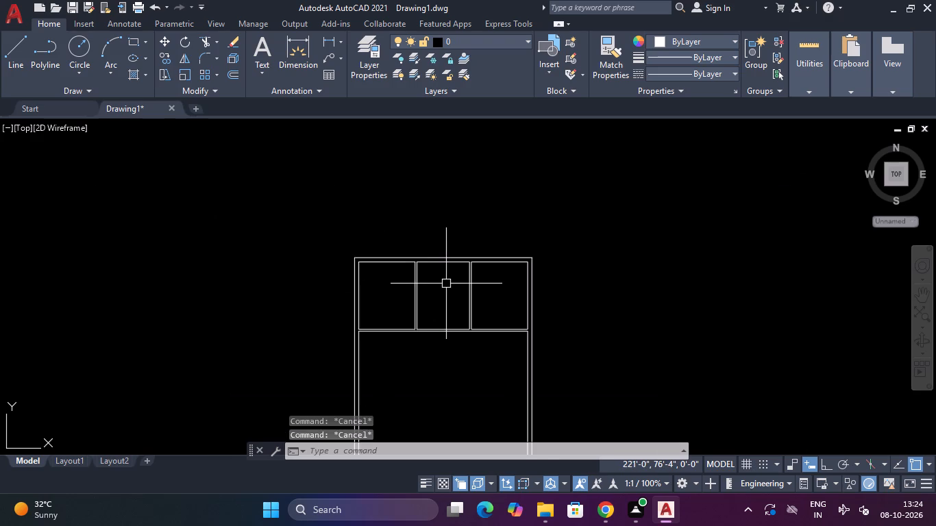
pyautogui.press('space')
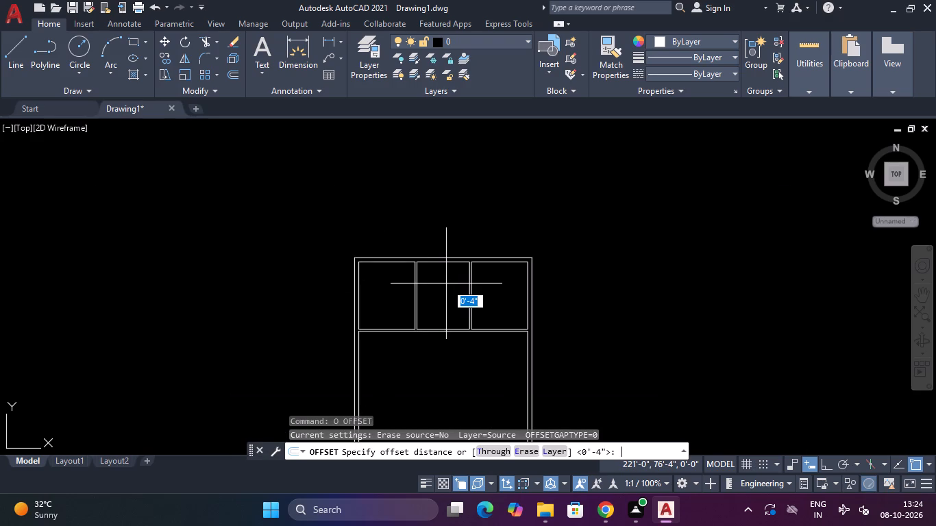
pyautogui.press('8')
pyautogui.press("'")
pyautogui.press('Return')
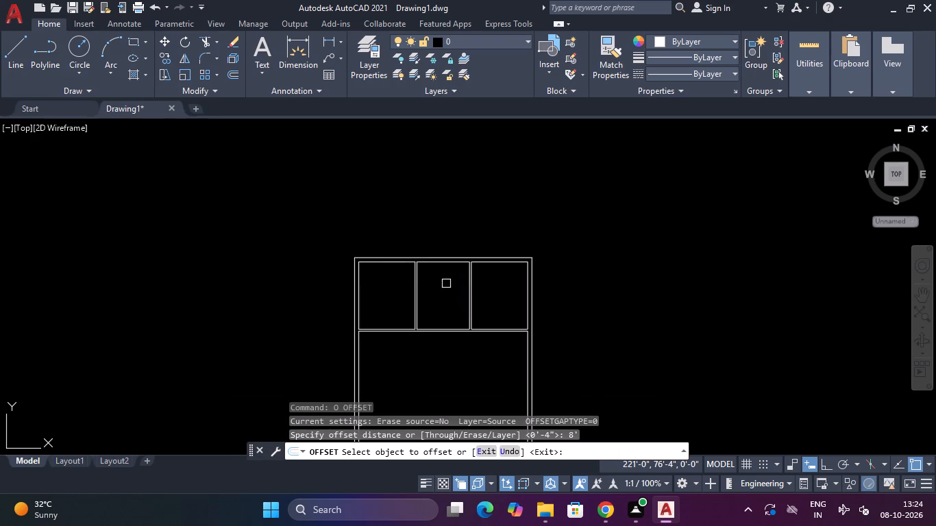
pyautogui.scroll(1, 434, 268)
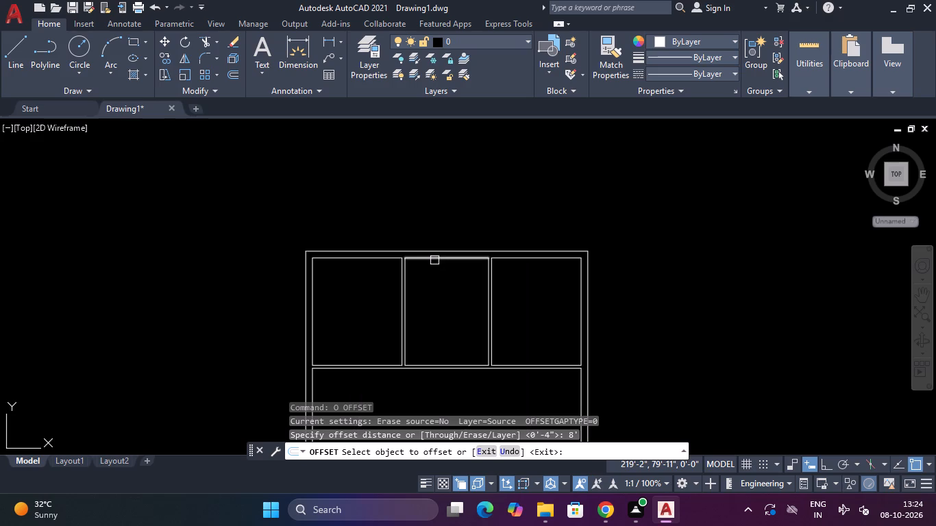
pyautogui.scroll(1, 434, 260)
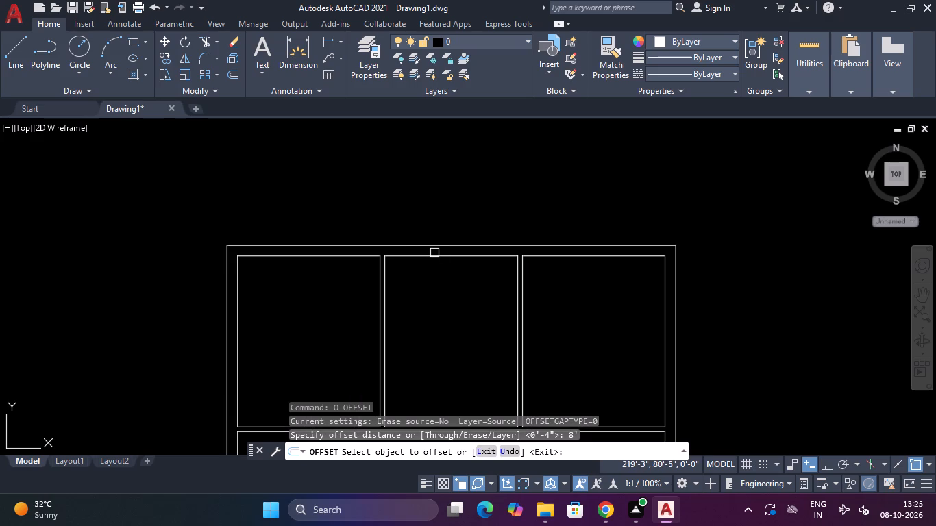
pyautogui.click(434, 253)
pyautogui.click(434, 320)
pyautogui.scroll(-1, 434, 320)
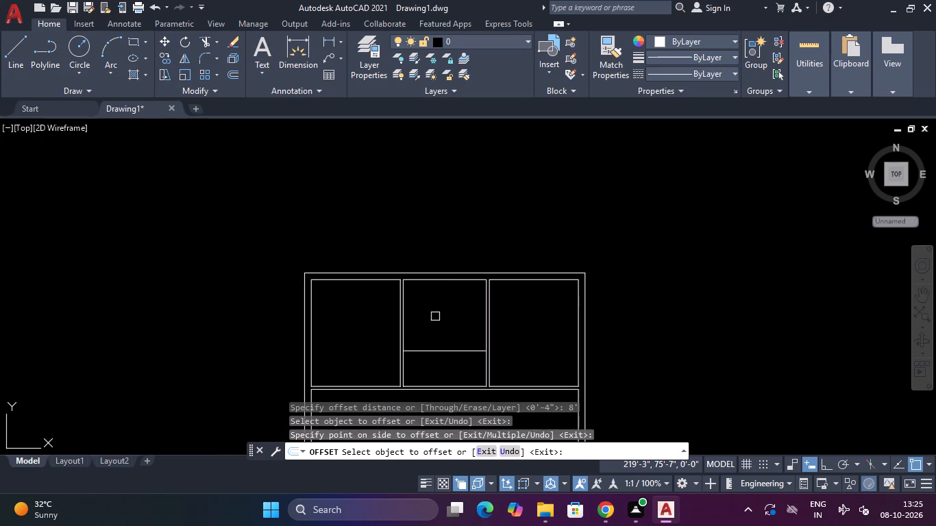
pyautogui.middleClick(442, 334)
pyautogui.press('Escape')
pyautogui.press('Escape')
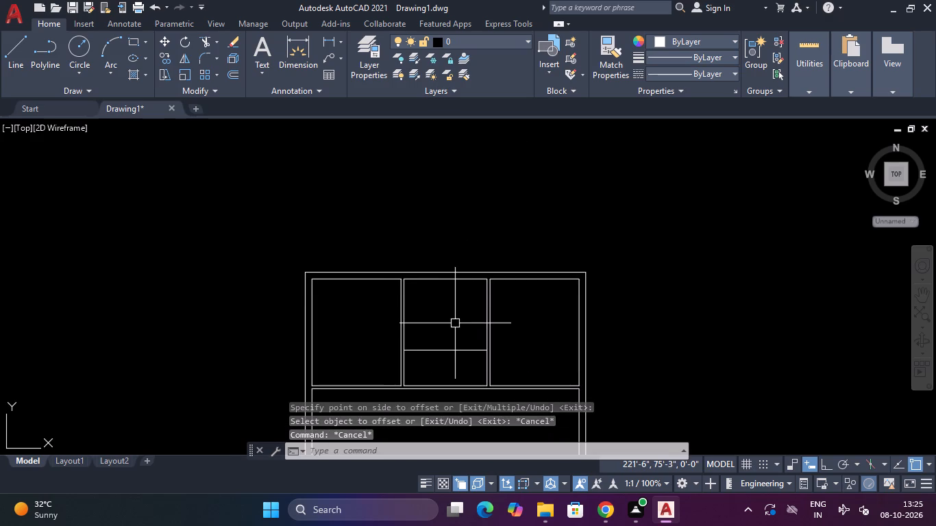
# Offset the upper middle room's dividing line 4" downward to form a double-line partition.
pyautogui.press('Escape')
pyautogui.press('o')
pyautogui.press('space')
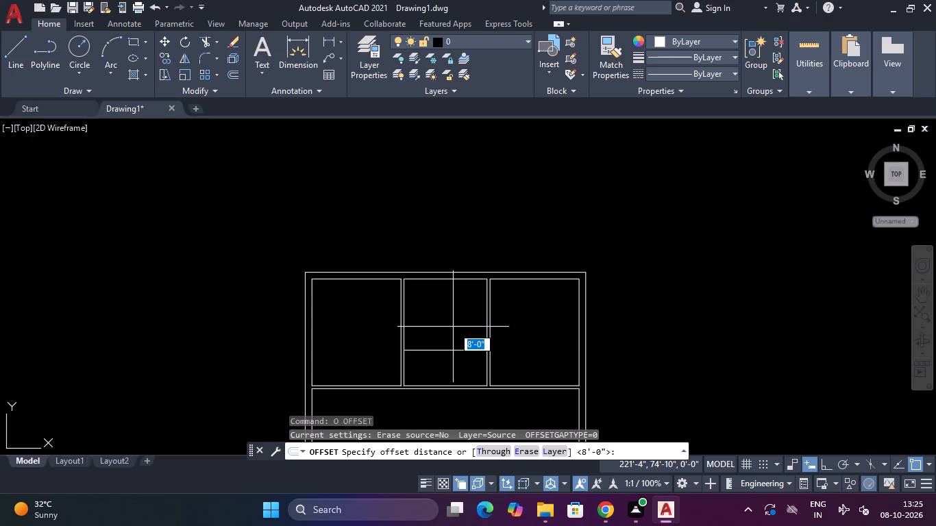
pyautogui.press('4')
pyautogui.hotkey('shift', '"')
pyautogui.press('Return')
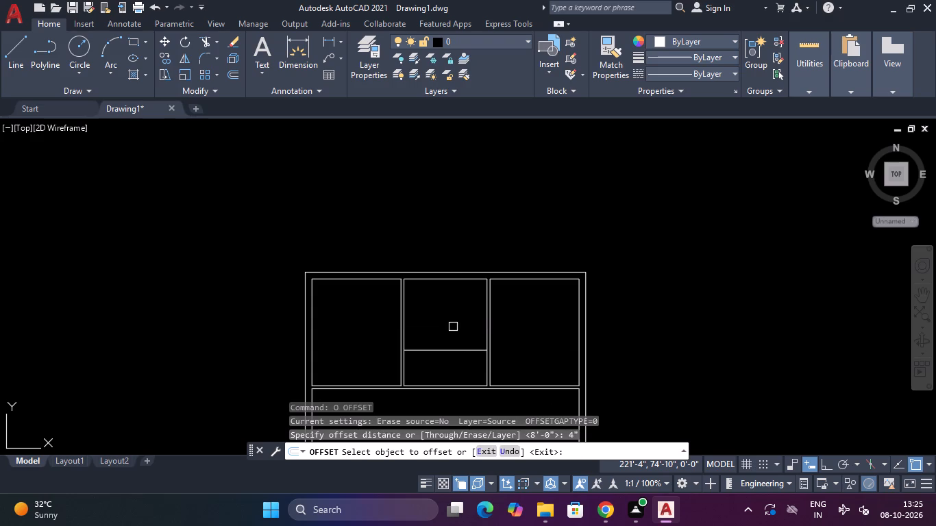
pyautogui.click(463, 353)
pyautogui.click(458, 366)
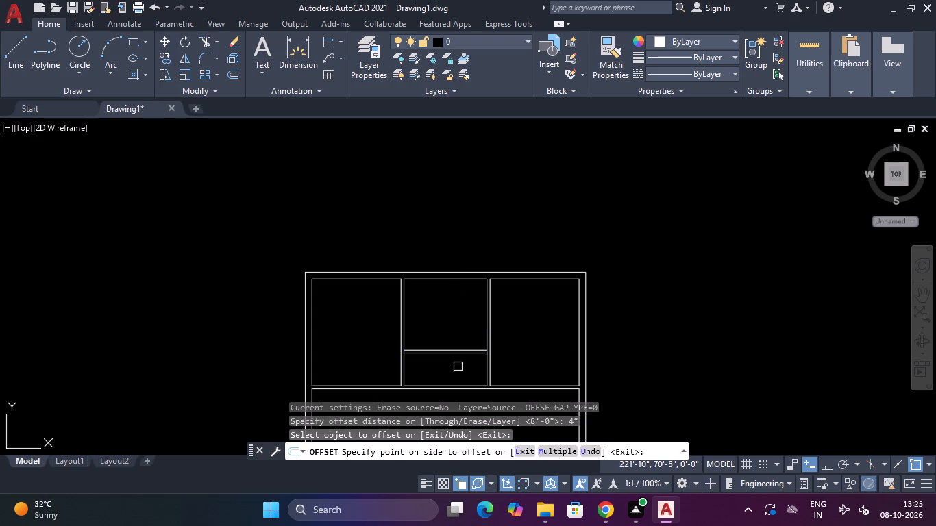
pyautogui.press('Escape')
pyautogui.press('Escape')
# Trim the vertical partition face lines between the two lines of the new middle partition at both of its ends.
pyautogui.write('TR')
pyautogui.press('space')
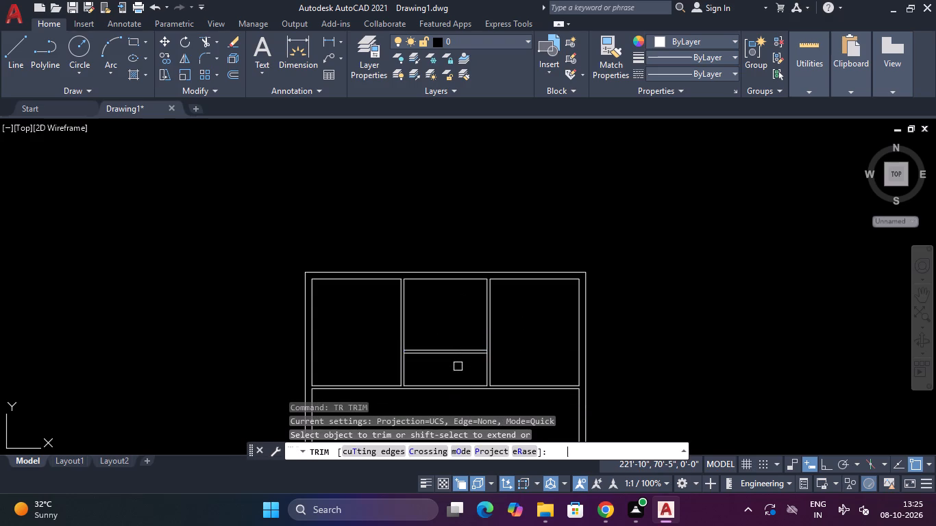
pyautogui.scroll(3, 412, 366)
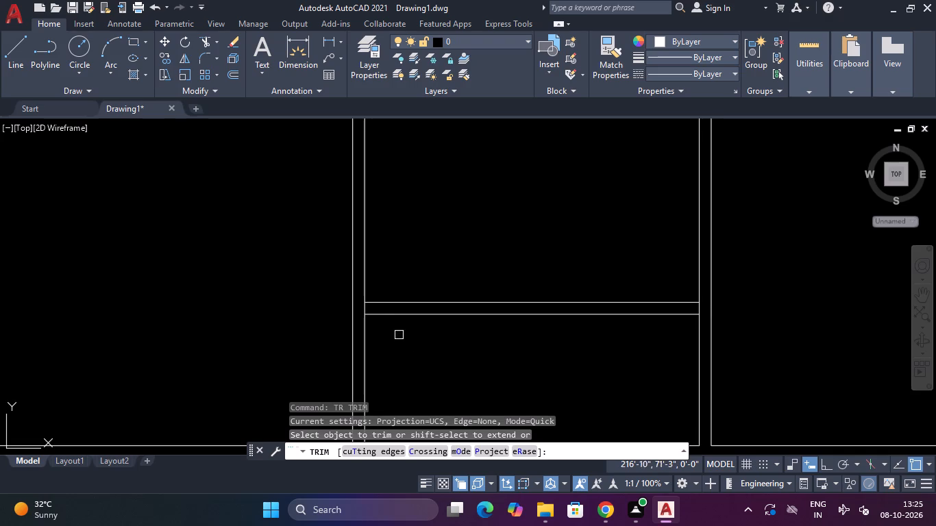
pyautogui.scroll(3, 368, 314)
pyautogui.click(368, 305)
pyautogui.click(331, 309)
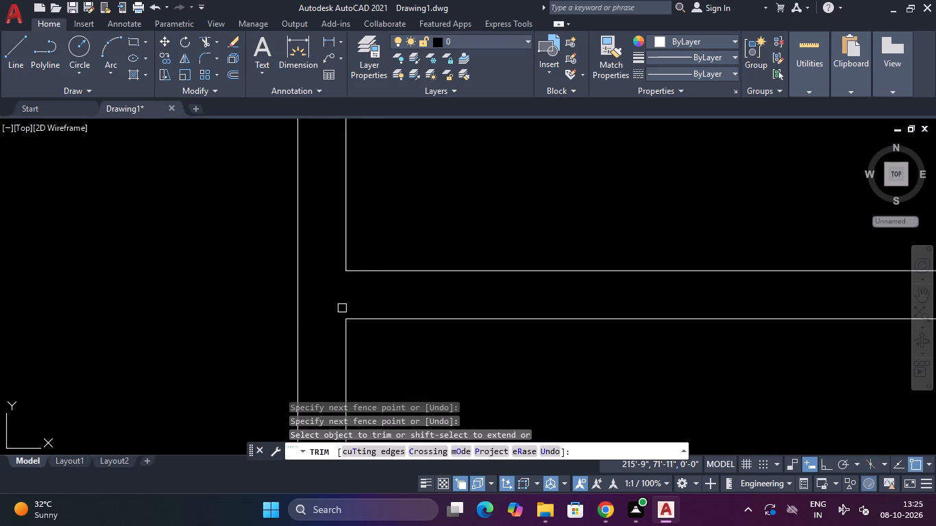
pyautogui.scroll(-5, 389, 310)
pyautogui.scroll(3, 545, 295)
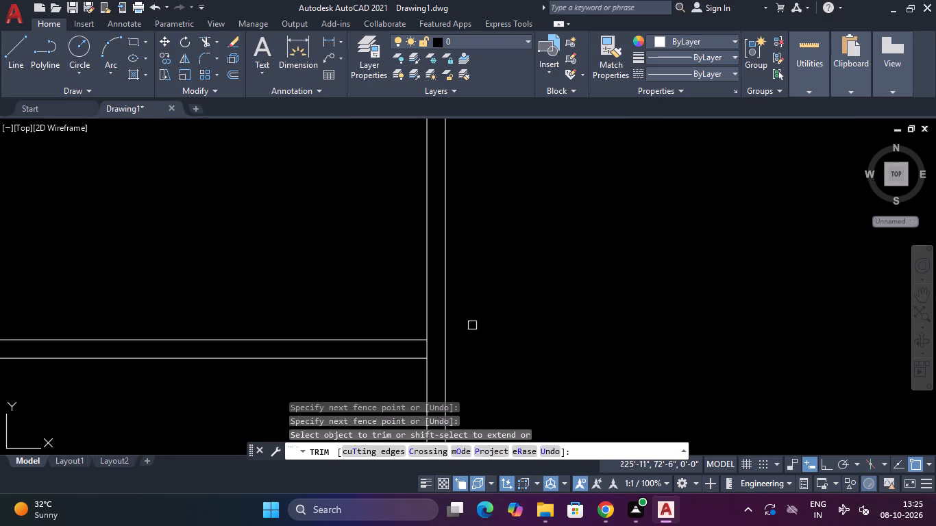
pyautogui.scroll(2, 429, 345)
pyautogui.click(436, 358)
pyautogui.click(406, 358)
pyautogui.scroll(-3, 406, 358)
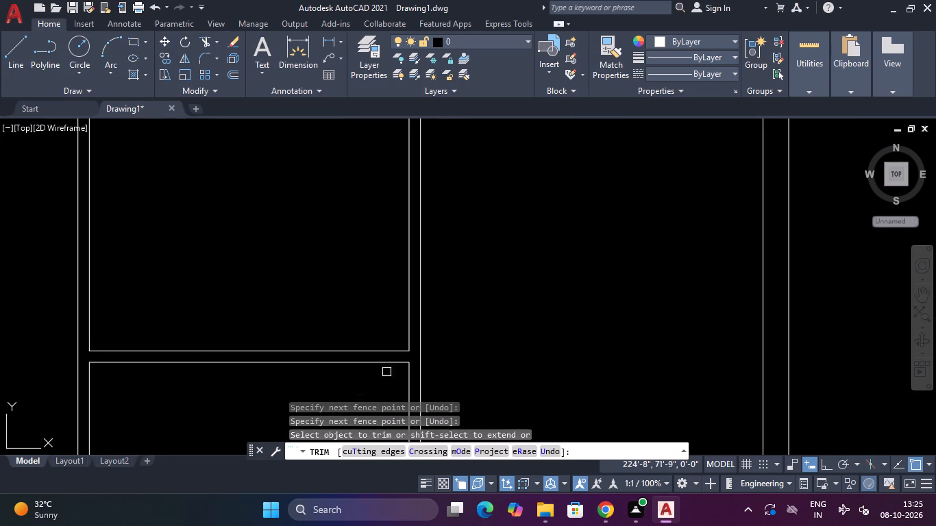
pyautogui.moveTo(347, 405); pyautogui.dragTo(384, 345, button='middle')
pyautogui.scroll(-1, 316, 182)
pyautogui.moveTo(316, 182); pyautogui.dragTo(365, 90, button='middle')
pyautogui.scroll(-1, 365, 100)
pyautogui.press('Escape')
pyautogui.press('Escape')
# Extend the two side lines of the space below the middle partition down to the horizontal partition's lower line.
pyautogui.scroll(1, 274, 251)
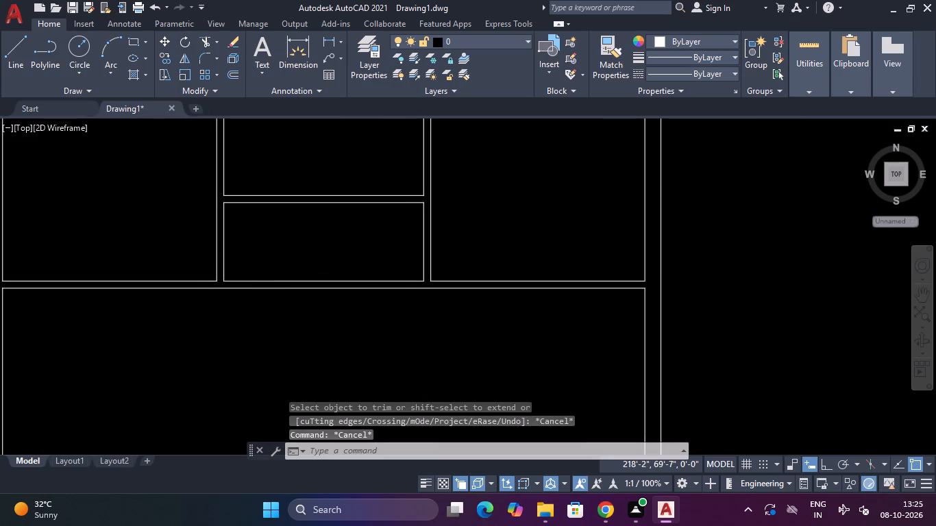
pyautogui.moveTo(280, 247); pyautogui.dragTo(371, 181, button='middle')
pyautogui.press('Escape')
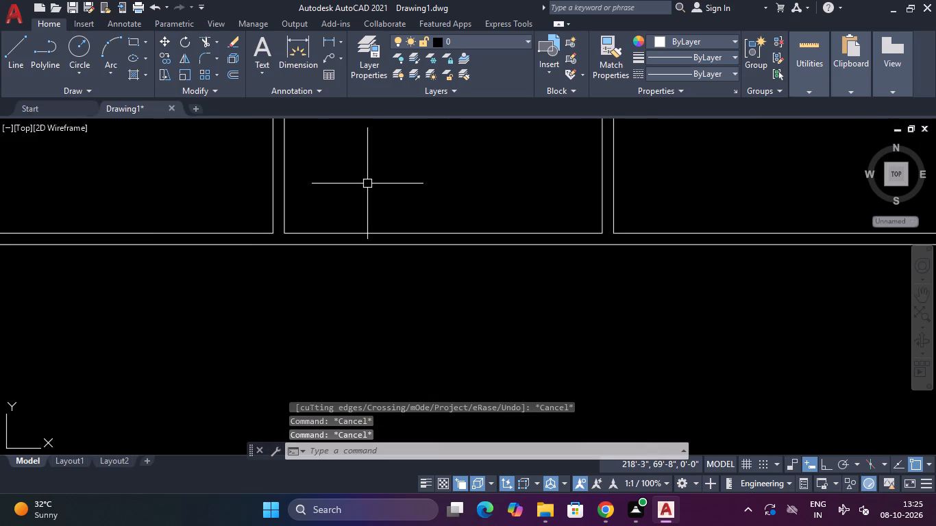
pyautogui.write('EX')
pyautogui.press('Return')
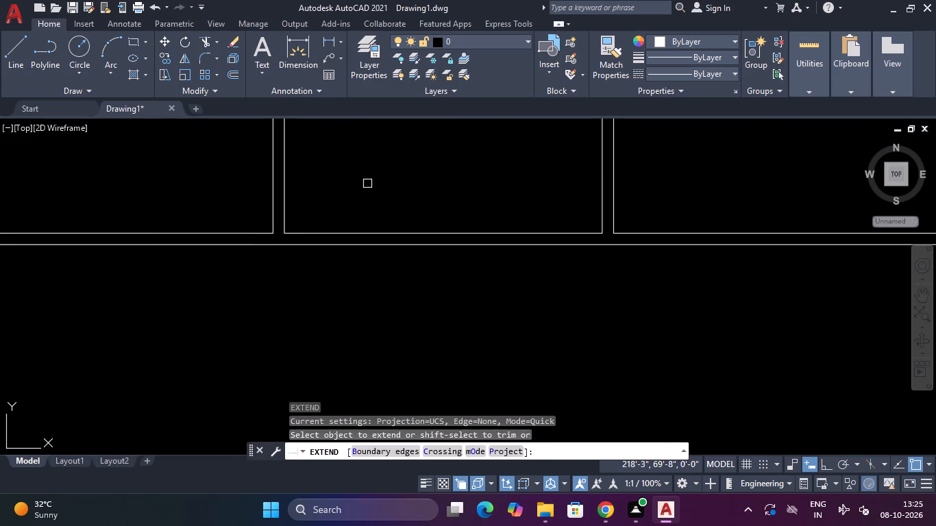
pyautogui.click(286, 206)
pyautogui.click(600, 201)
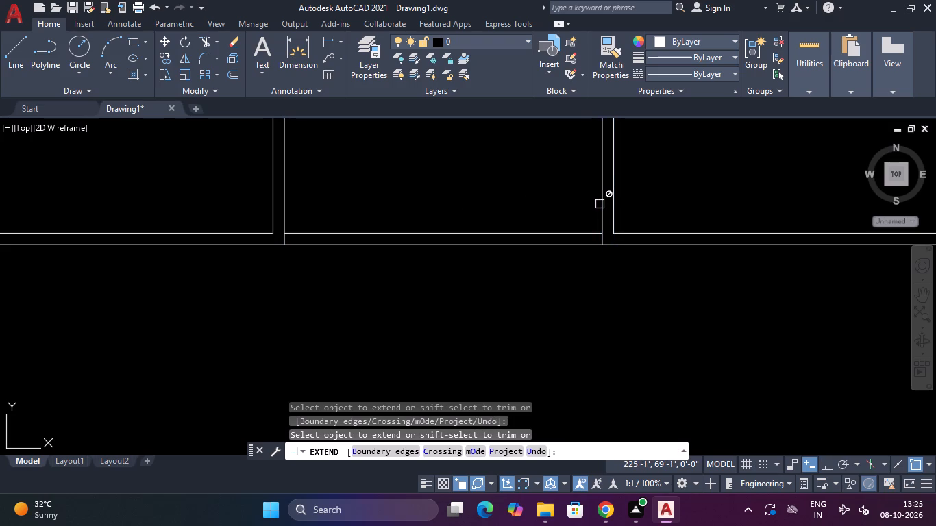
pyautogui.press('Escape')
# Trim both horizontal partition lines between the two vertical partitions to open the middle space into the large lower room.
pyautogui.write('TR')
pyautogui.press('BackSpace')
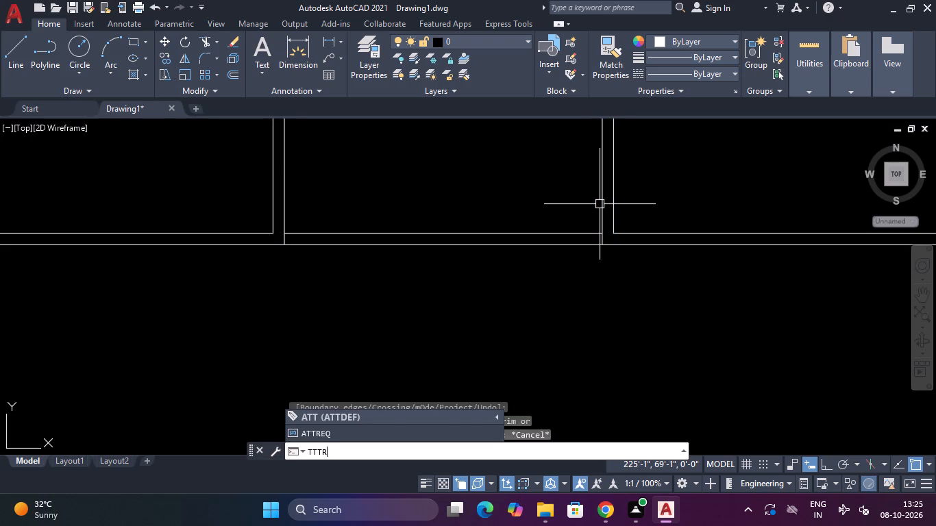
pyautogui.press('BackSpace')
pyautogui.press('BackSpace')
pyautogui.write('R')
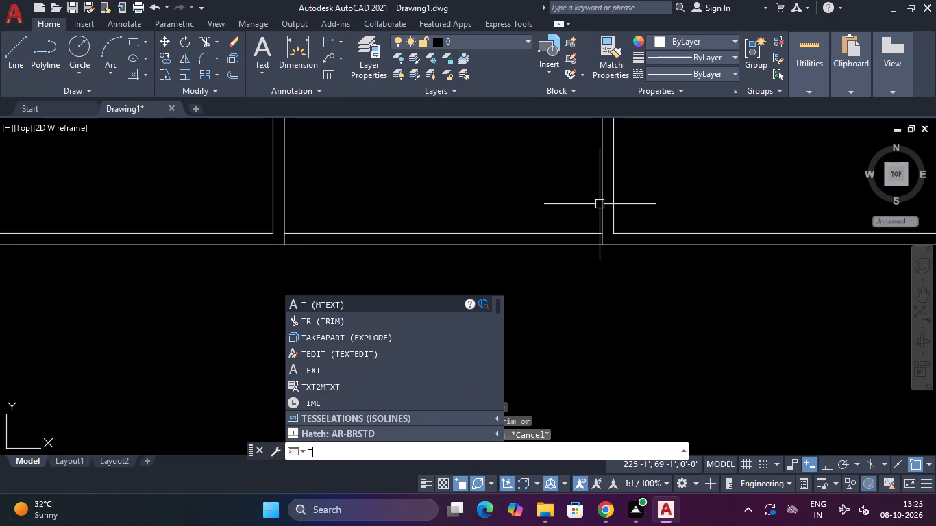
pyautogui.press('space')
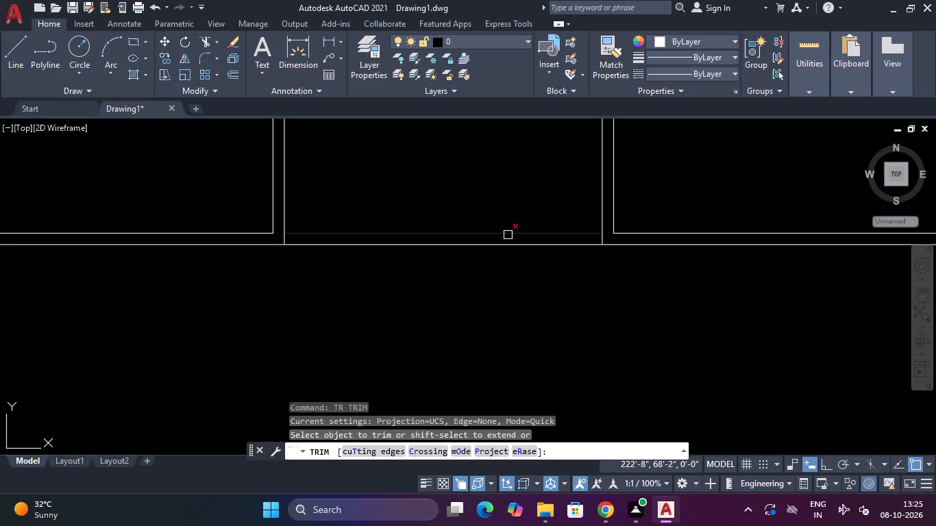
pyautogui.click(491, 229)
pyautogui.click(493, 241)
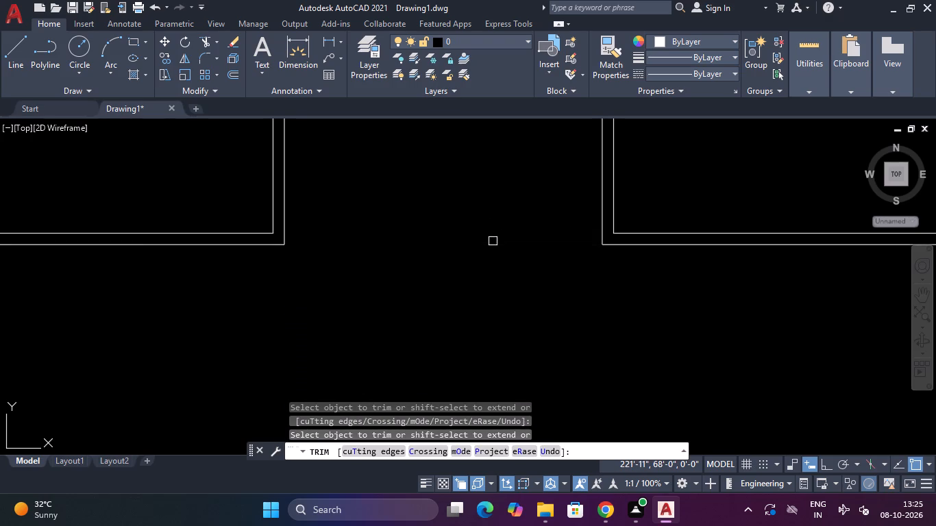
pyautogui.scroll(-3, 493, 241)
pyautogui.moveTo(493, 242); pyautogui.dragTo(519, 309, button='middle')
pyautogui.scroll(1, 519, 310)
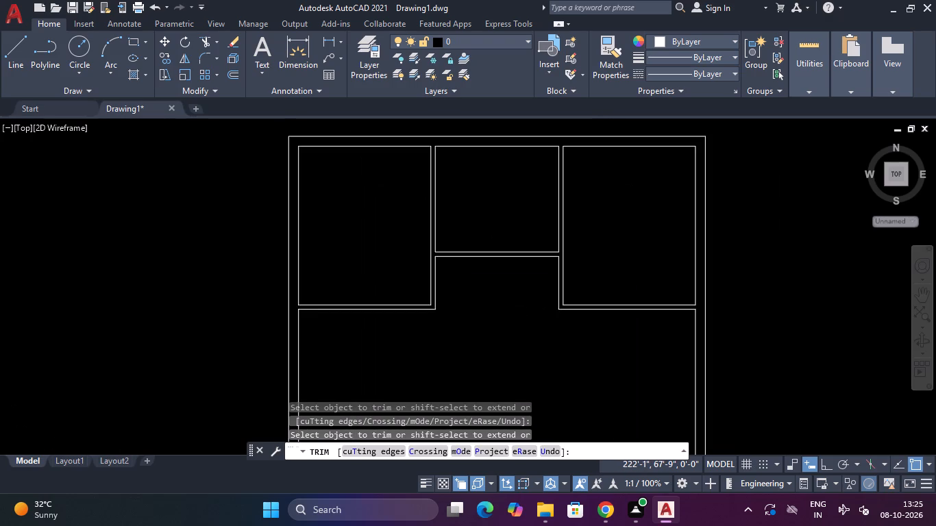
pyautogui.press('Escape')
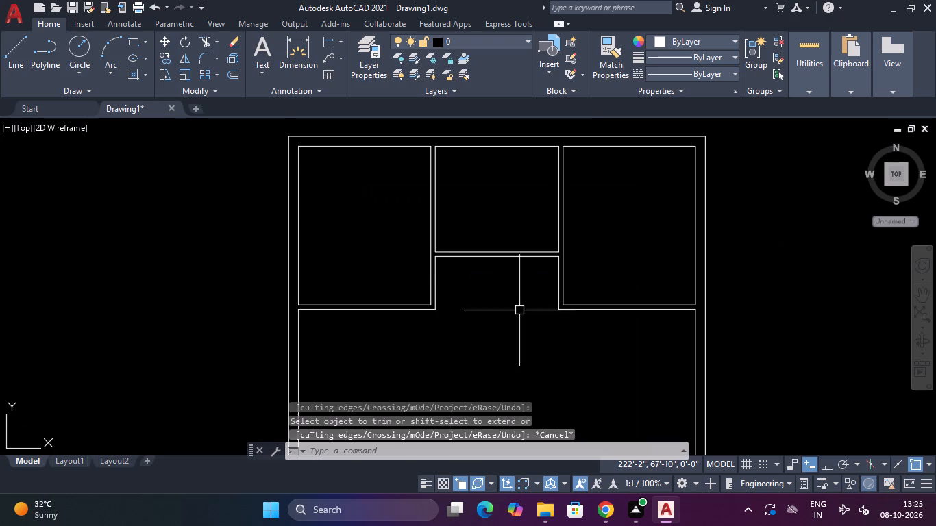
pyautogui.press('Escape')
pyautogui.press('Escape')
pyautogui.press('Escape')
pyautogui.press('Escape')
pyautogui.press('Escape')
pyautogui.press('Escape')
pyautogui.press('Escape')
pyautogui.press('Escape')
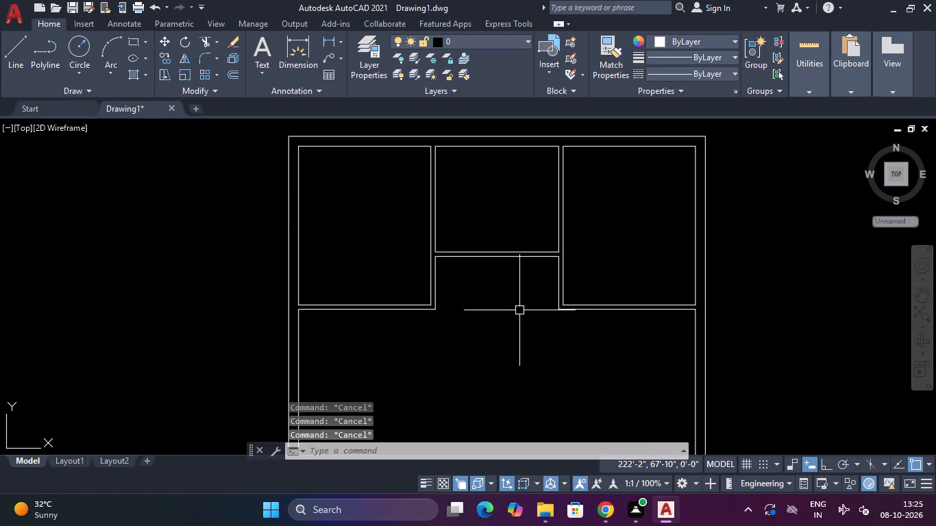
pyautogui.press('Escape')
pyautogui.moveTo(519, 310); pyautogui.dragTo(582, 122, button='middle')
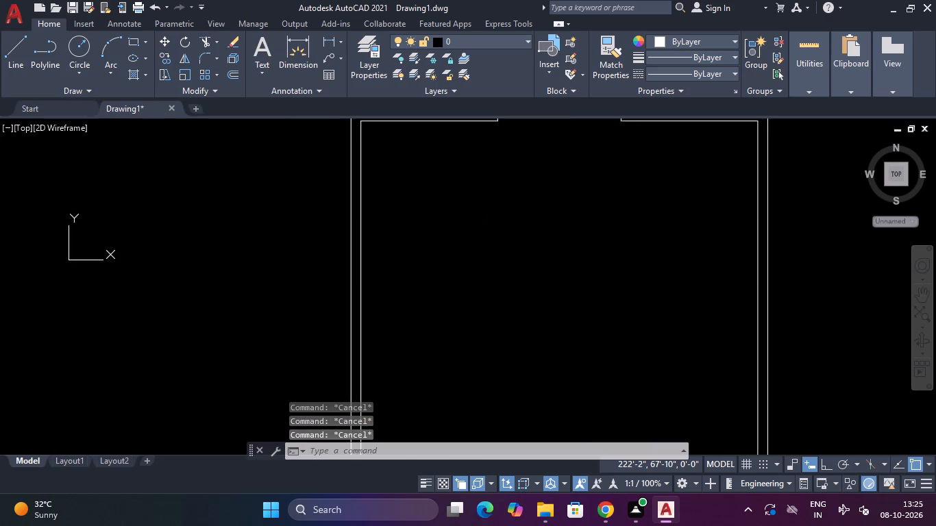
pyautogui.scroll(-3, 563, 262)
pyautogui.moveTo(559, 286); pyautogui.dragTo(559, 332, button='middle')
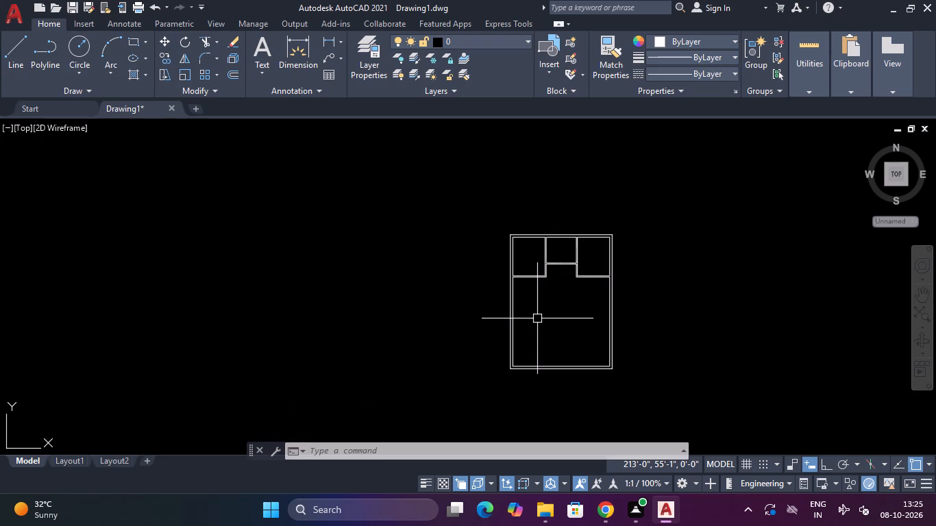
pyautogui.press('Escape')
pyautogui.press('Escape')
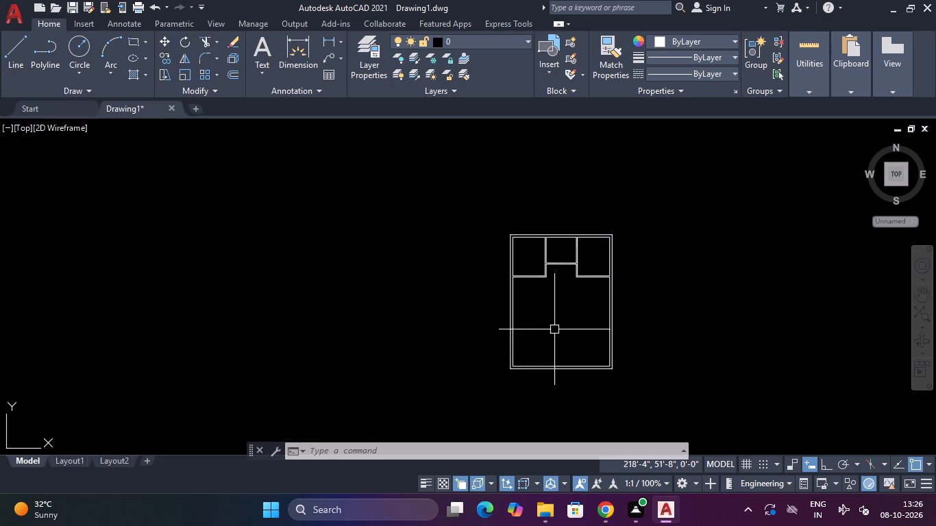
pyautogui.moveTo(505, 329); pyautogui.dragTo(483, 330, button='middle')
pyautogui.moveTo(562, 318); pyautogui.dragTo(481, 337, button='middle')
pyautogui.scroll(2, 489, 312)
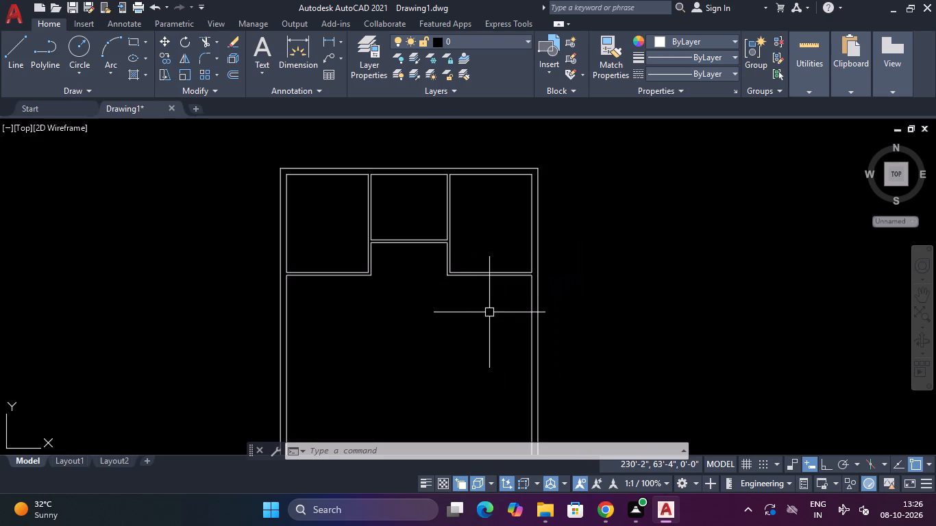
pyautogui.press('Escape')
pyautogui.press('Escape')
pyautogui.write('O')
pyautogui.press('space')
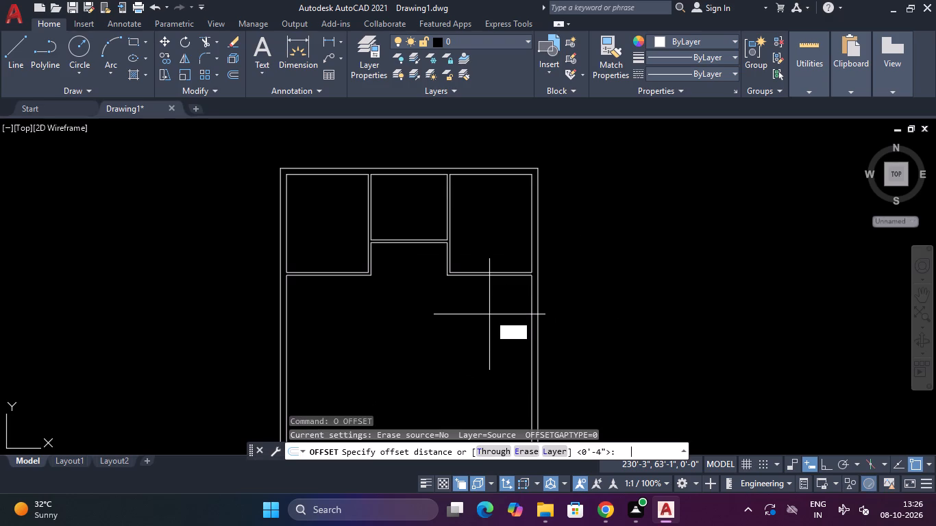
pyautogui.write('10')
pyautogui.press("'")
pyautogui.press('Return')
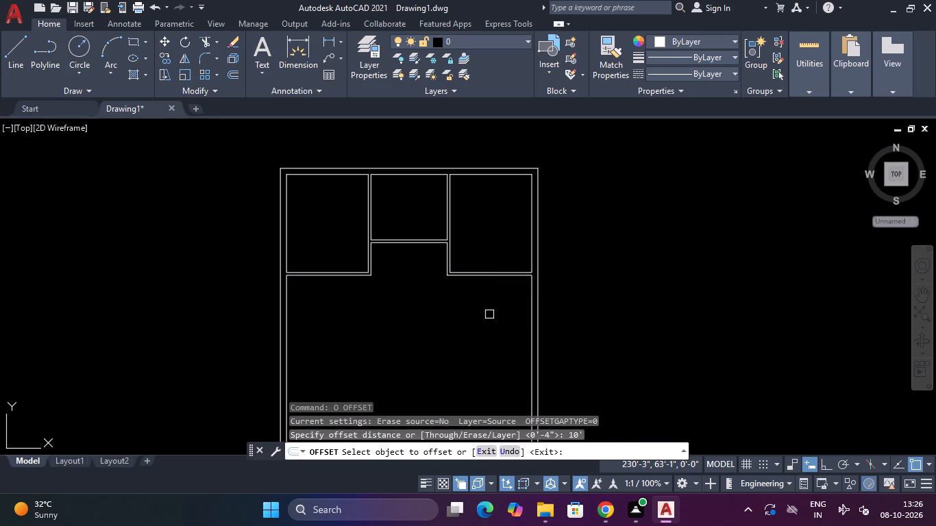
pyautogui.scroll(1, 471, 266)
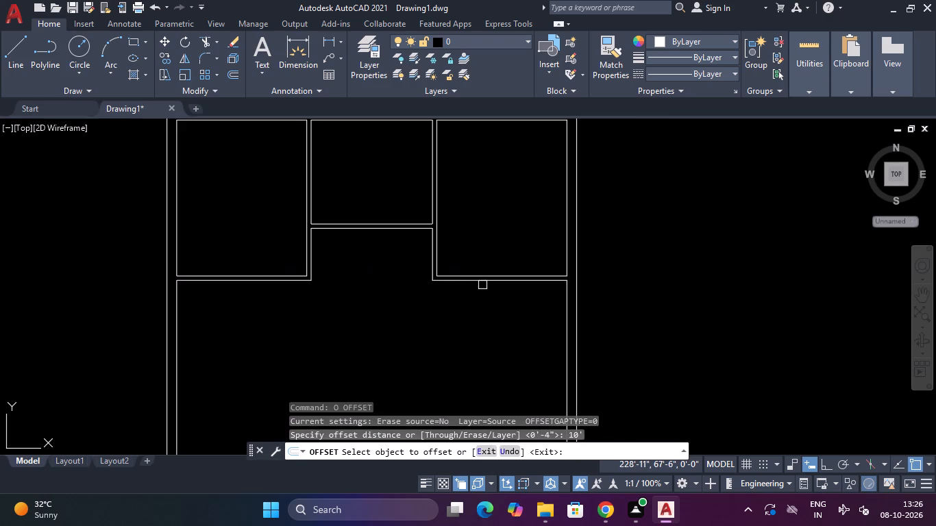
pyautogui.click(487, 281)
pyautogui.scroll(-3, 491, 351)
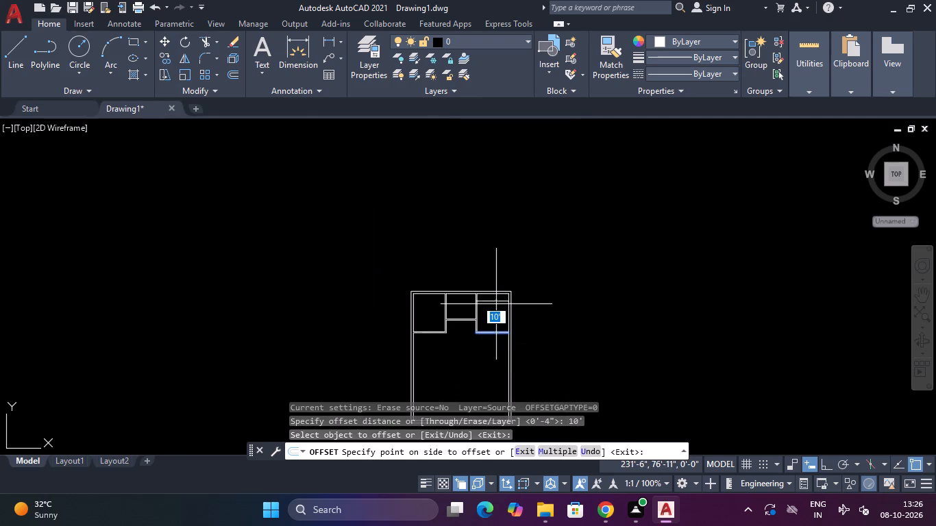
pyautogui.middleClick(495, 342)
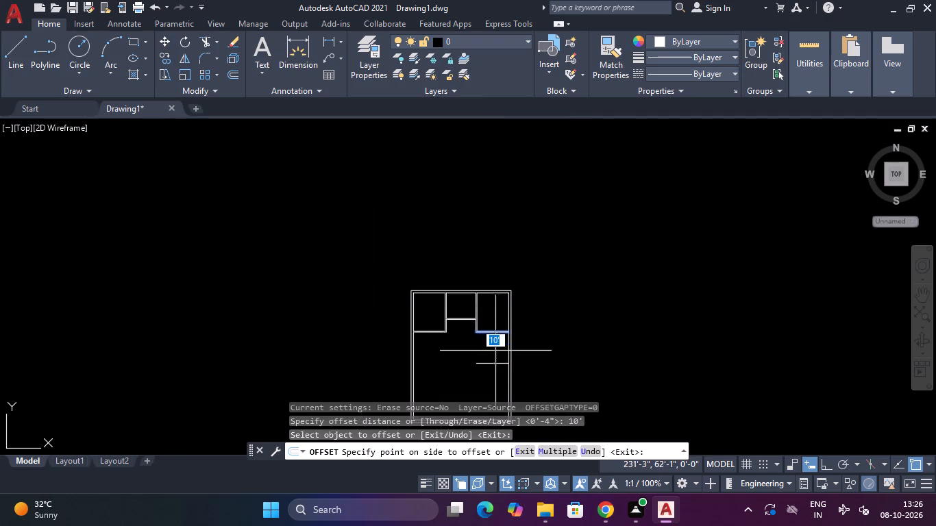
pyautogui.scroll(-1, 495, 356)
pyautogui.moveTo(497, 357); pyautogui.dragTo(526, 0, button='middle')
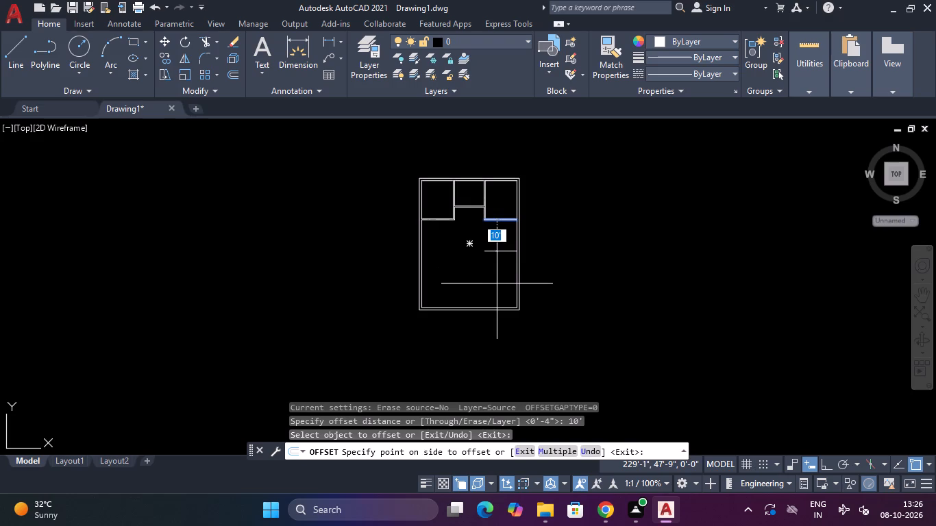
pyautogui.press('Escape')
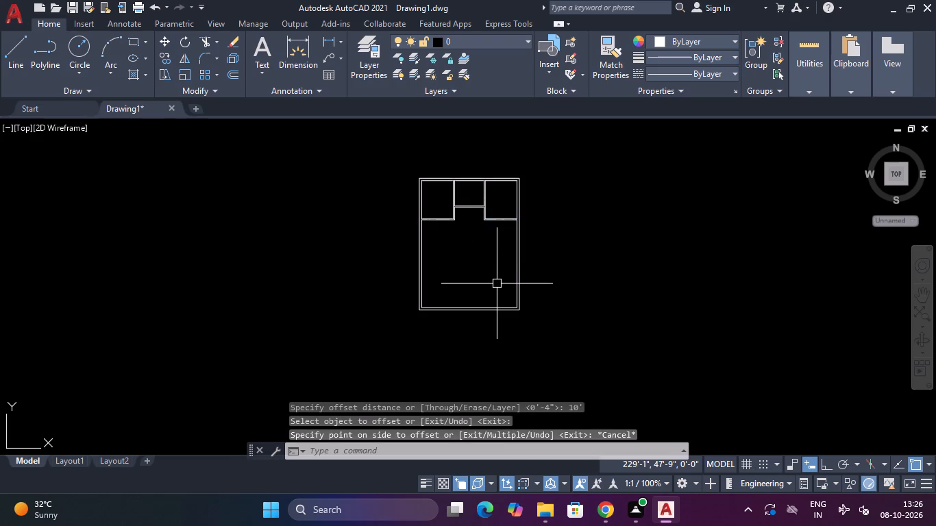
# Offset the lower line of the upper-right room's bottom partition 20' downward into the large lower room.
pyautogui.write('O')
pyautogui.press('space')
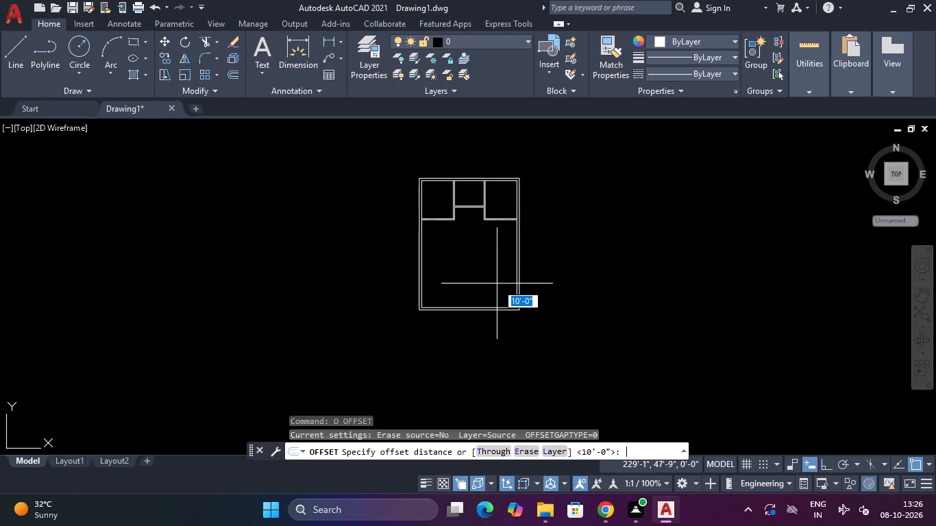
pyautogui.write("20'")
pyautogui.press('Return')
pyautogui.scroll(2, 510, 241)
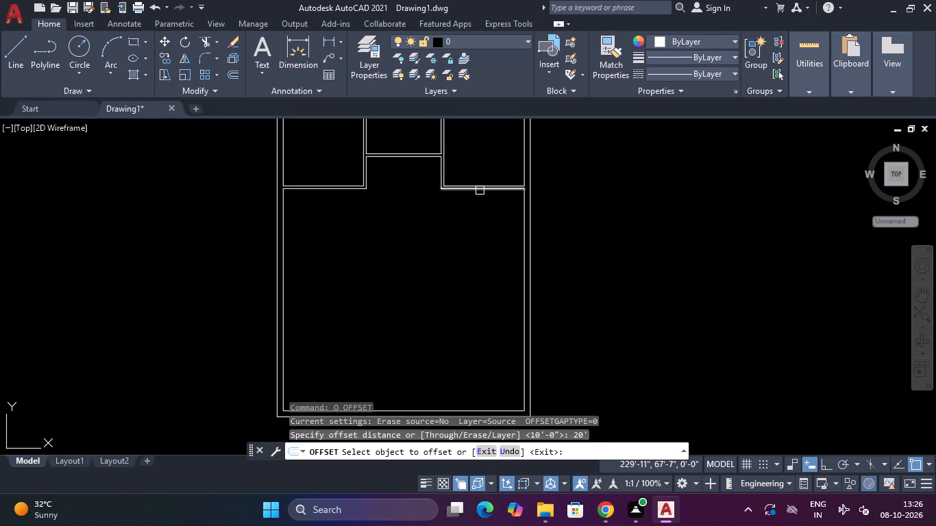
pyautogui.click(480, 190)
pyautogui.click(505, 309)
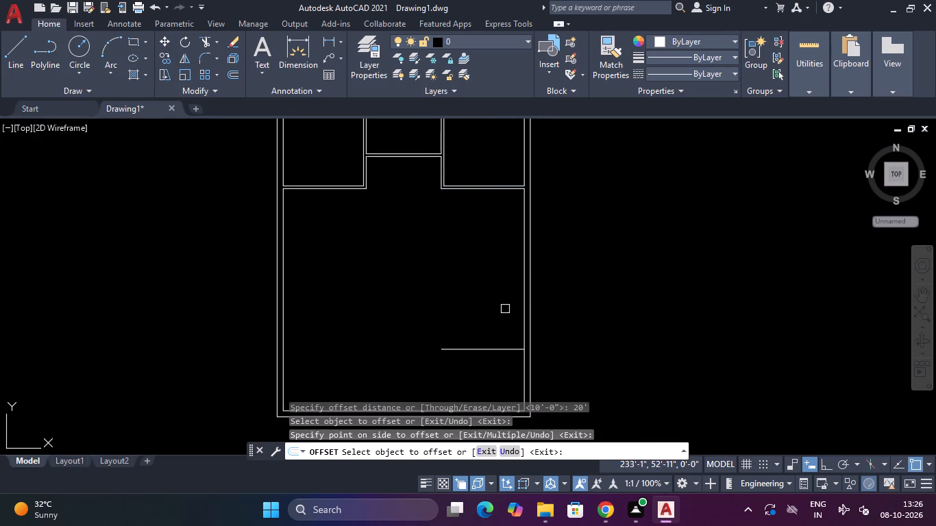
pyautogui.moveTo(476, 297); pyautogui.dragTo(517, 263, button='middle')
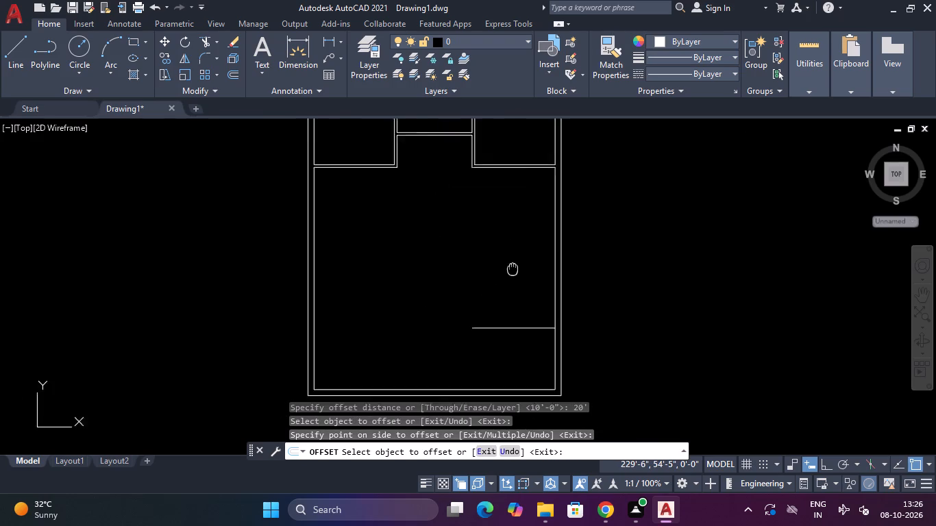
pyautogui.moveTo(517, 263); pyautogui.dragTo(518, 262, button='middle')
pyautogui.moveTo(517, 263); pyautogui.dragTo(511, 270, button='middle')
pyautogui.press('Escape')
pyautogui.press('Escape')
# Offset the large lower room's right inner wall line 8' inward.
pyautogui.write('O')
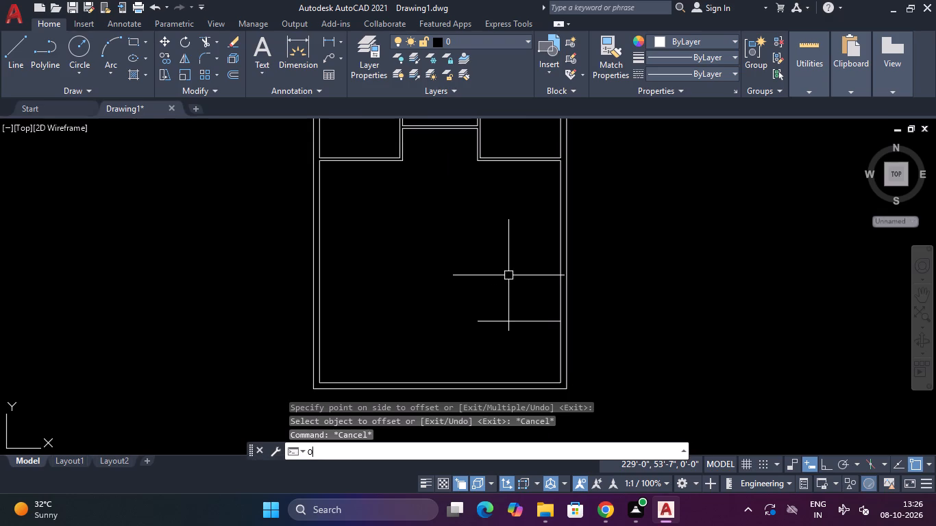
pyautogui.press('space')
pyautogui.write("8'")
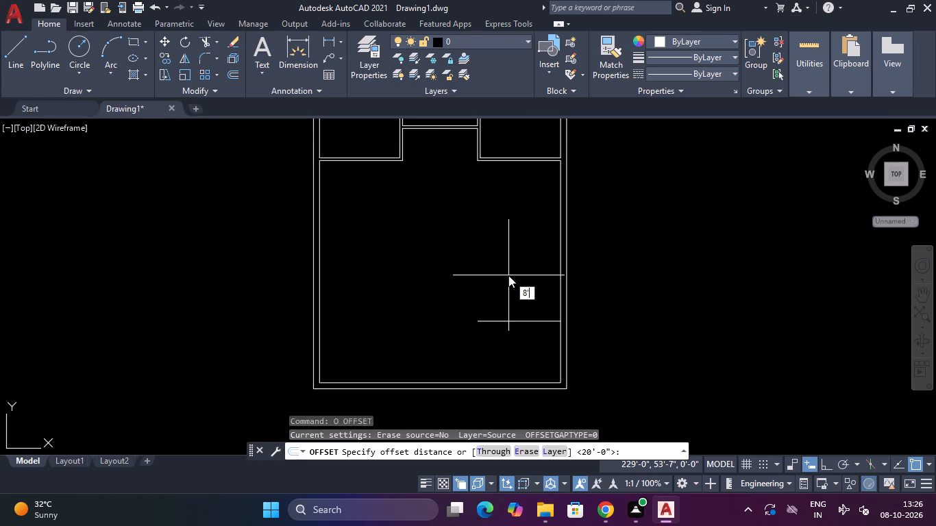
pyautogui.press('Return')
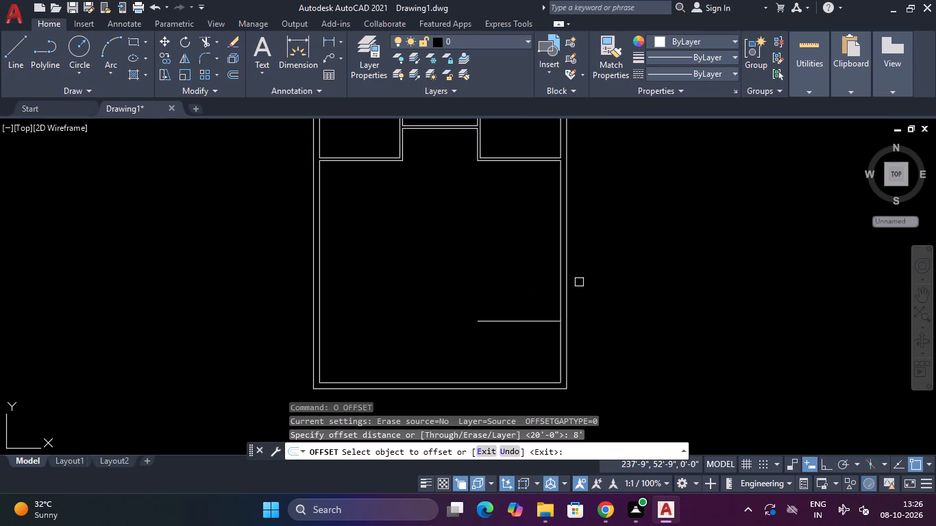
pyautogui.click(558, 286)
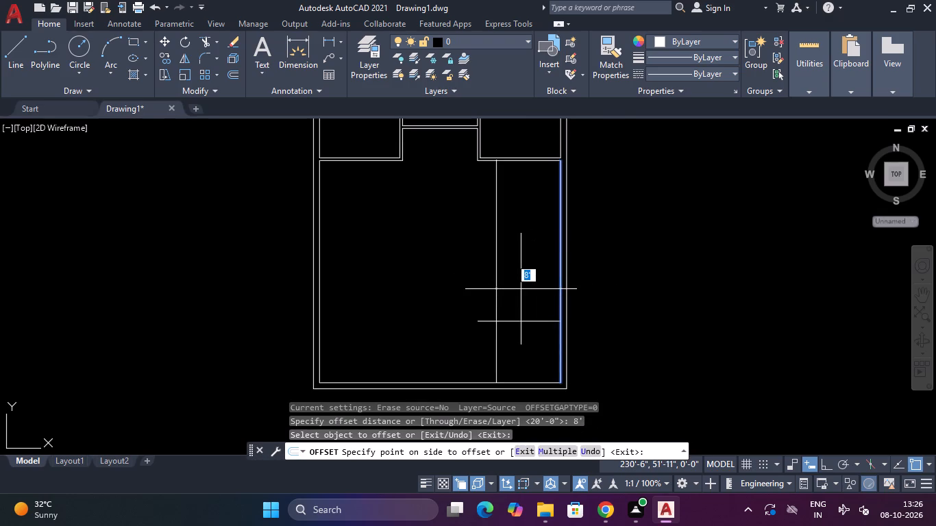
pyautogui.click(521, 289)
pyautogui.press('Escape')
pyautogui.press('Escape')
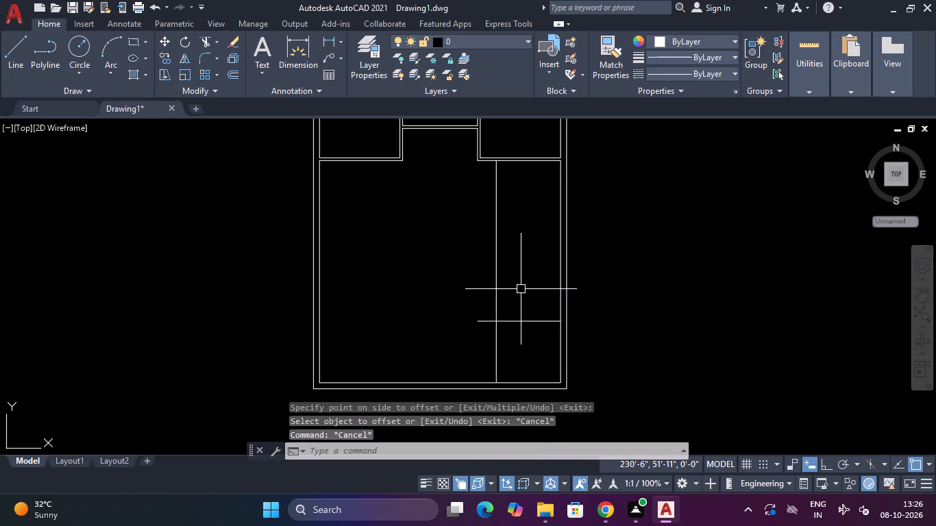
# Offset the new vertical line 4" to its left and the new horizontal line 4" downward to form double-line partitions.
pyautogui.write('O')
pyautogui.press('space')
pyautogui.press('4')
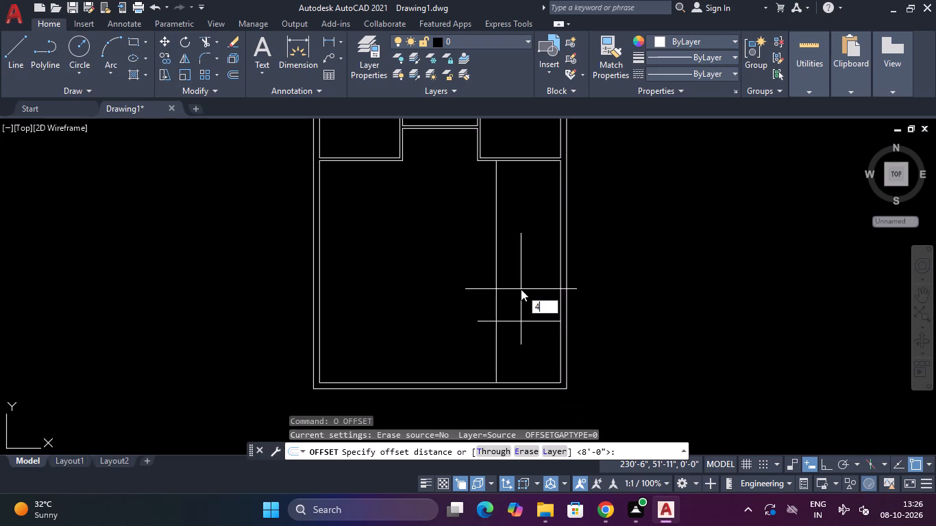
pyautogui.hotkey('shift', '"')
pyautogui.press('Return')
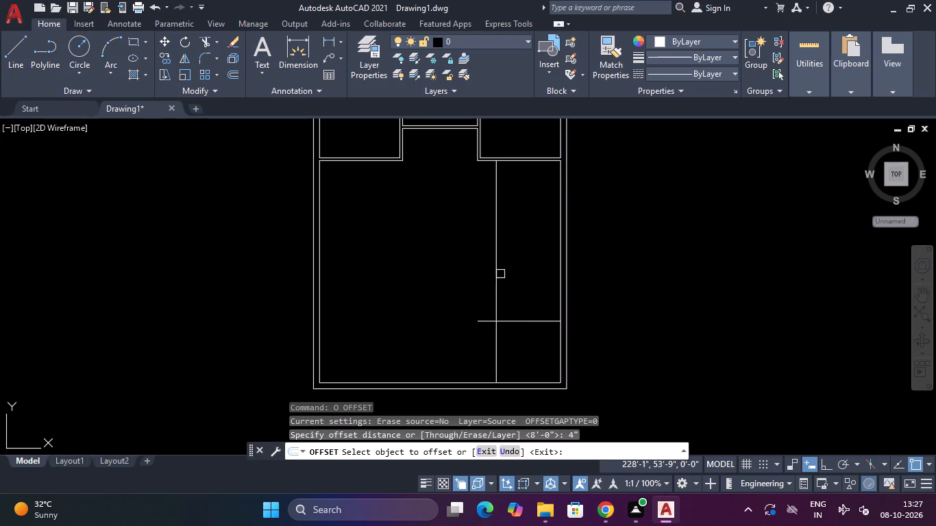
pyautogui.click(497, 275)
pyautogui.click(465, 285)
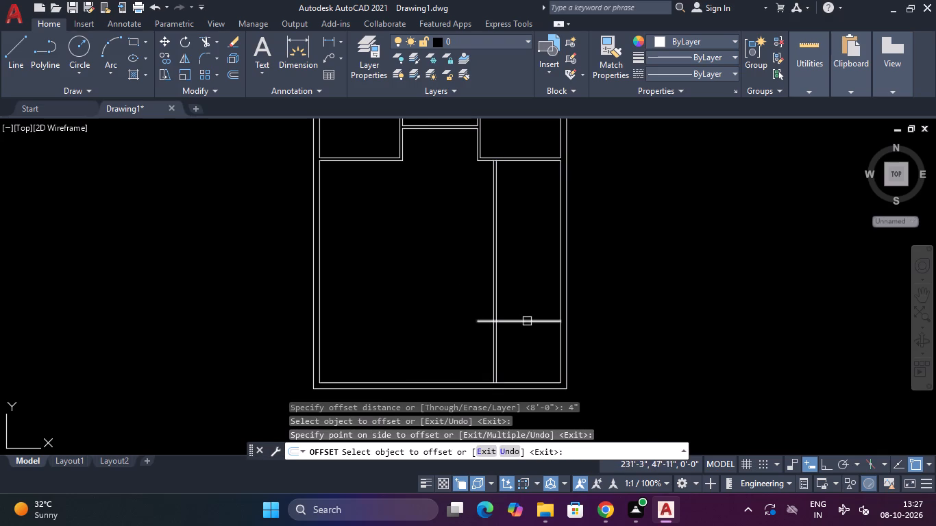
pyautogui.click(527, 321)
pyautogui.click(527, 346)
pyautogui.press('Escape')
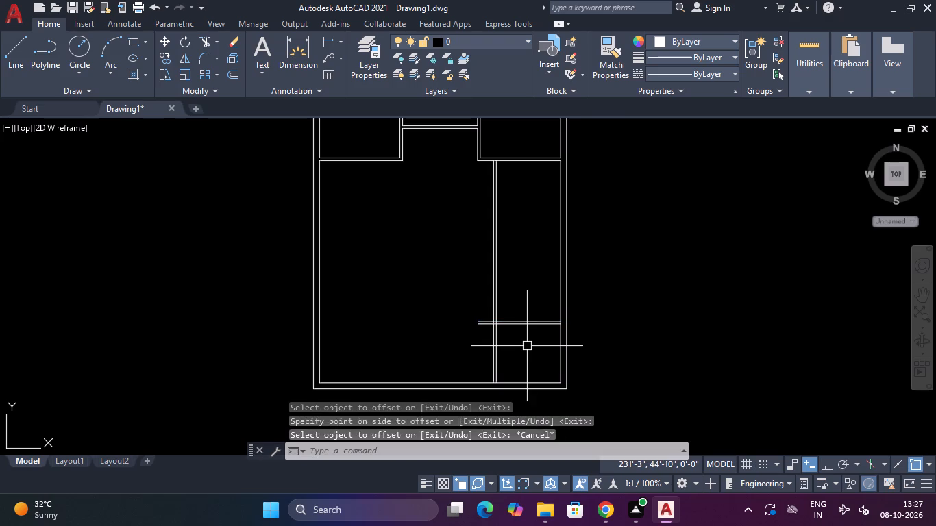
pyautogui.press('Escape')
pyautogui.press('Escape')
# Trim the ends of both new horizontal lines that stick out to the left of the new vertical partition.
pyautogui.write('TR')
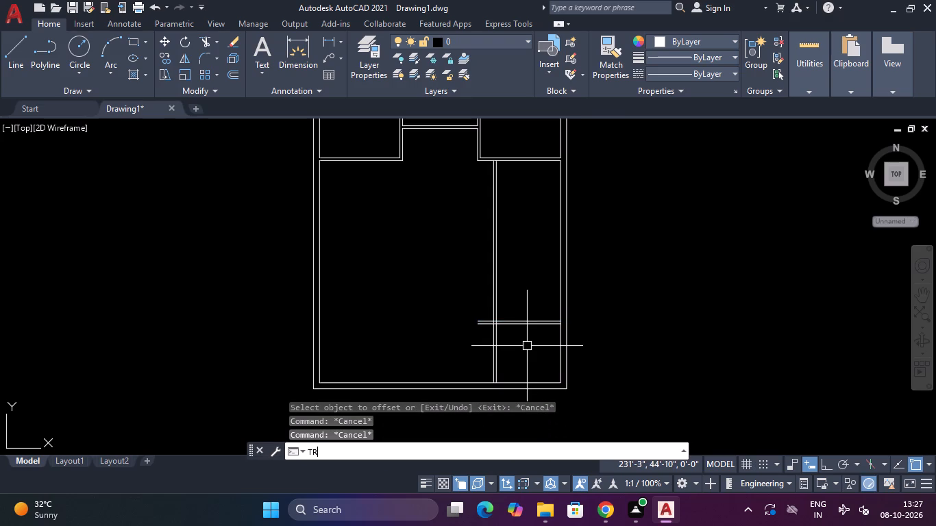
pyautogui.press('space')
pyautogui.scroll(4, 487, 328)
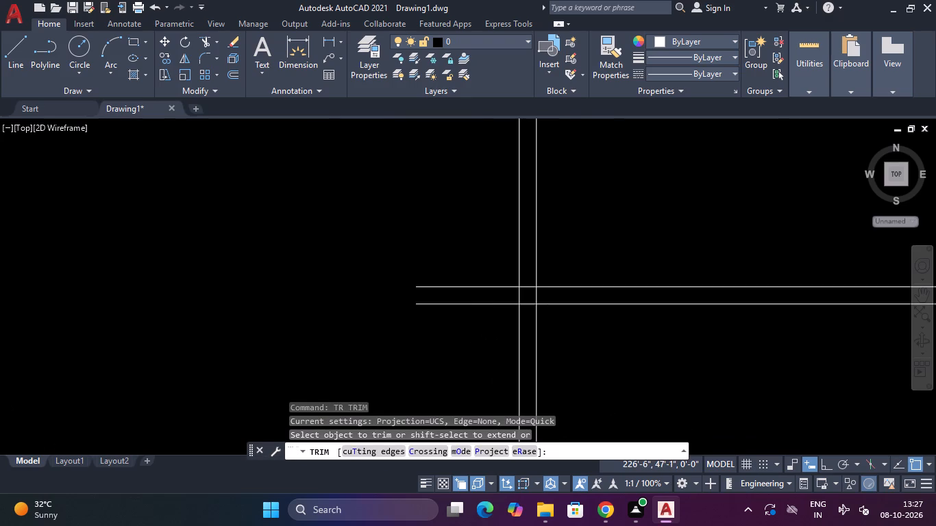
pyautogui.click(471, 273)
pyautogui.click(467, 325)
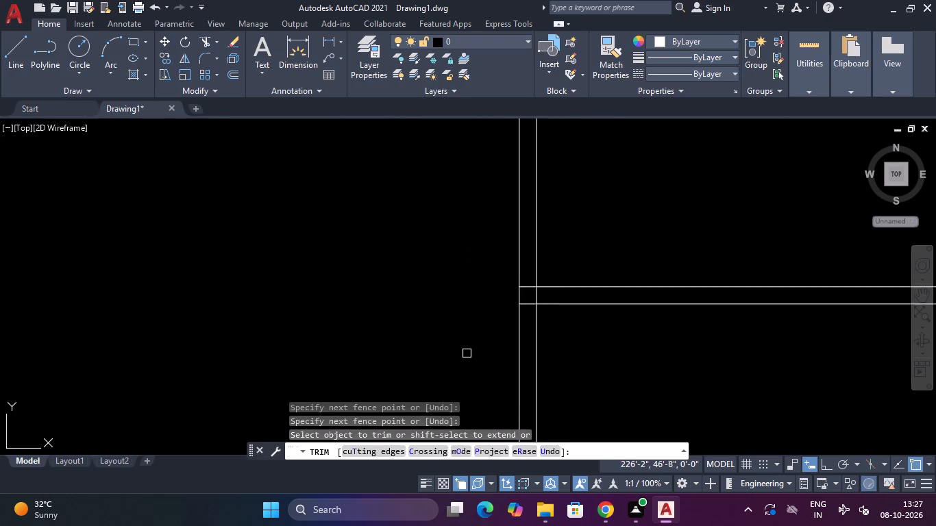
# Trim the crossing line segments inside the junction of the new horizontal and vertical partitions to leave a clean T-junction.
pyautogui.scroll(3, 529, 273)
pyautogui.click(528, 281)
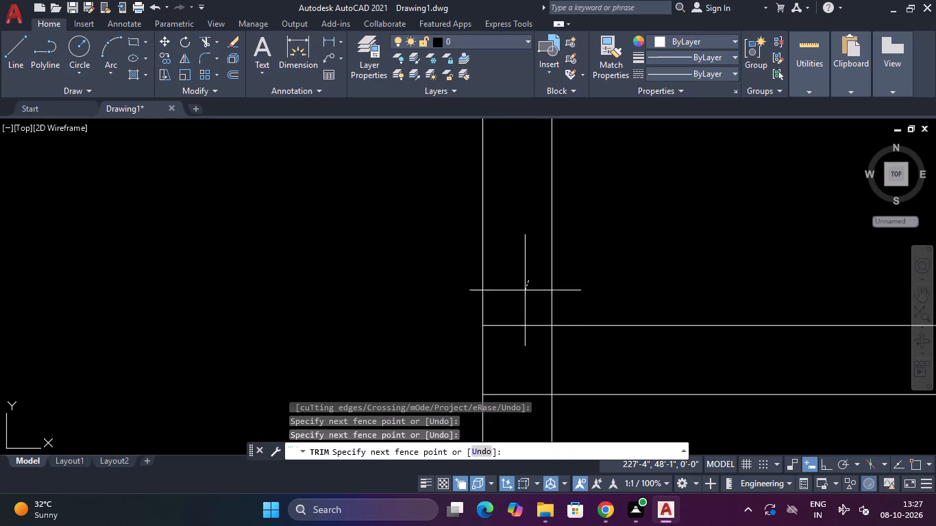
pyautogui.click(514, 336)
pyautogui.click(518, 350)
pyautogui.click(606, 358)
pyautogui.scroll(-2, 602, 360)
pyautogui.scroll(2, 576, 368)
pyautogui.click(566, 351)
pyautogui.click(567, 406)
pyautogui.scroll(-3, 571, 394)
pyautogui.scroll(-2, 576, 336)
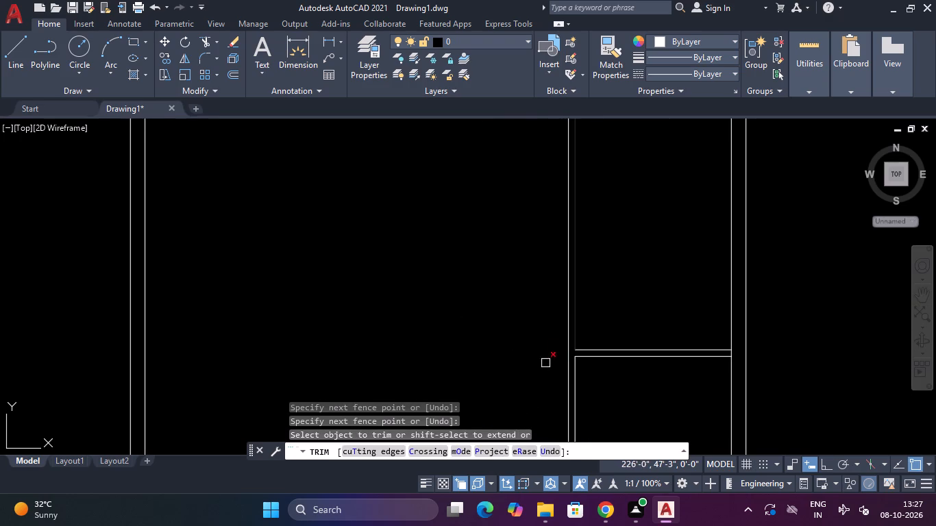
pyautogui.scroll(-3, 539, 302)
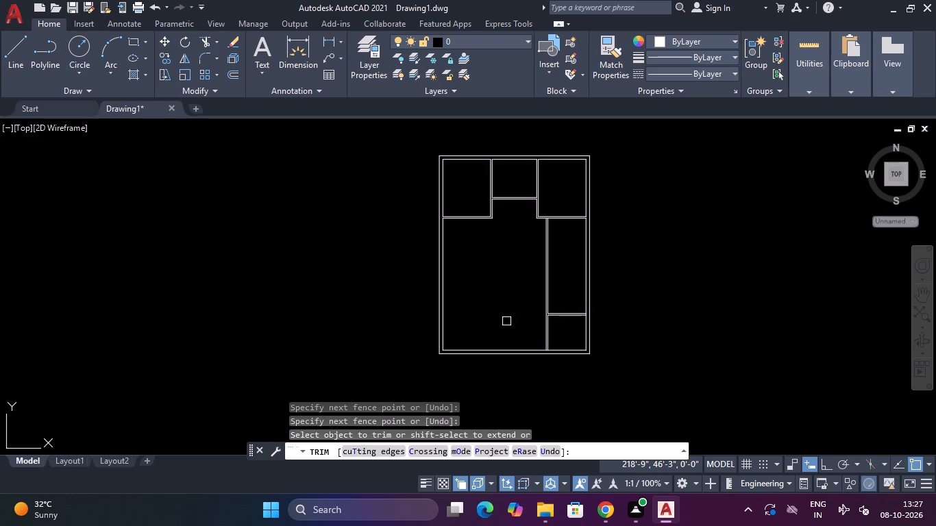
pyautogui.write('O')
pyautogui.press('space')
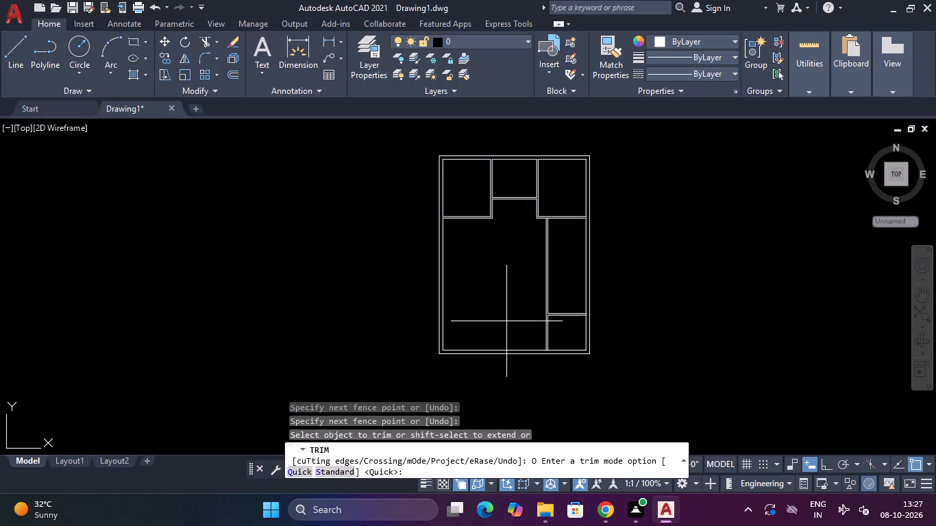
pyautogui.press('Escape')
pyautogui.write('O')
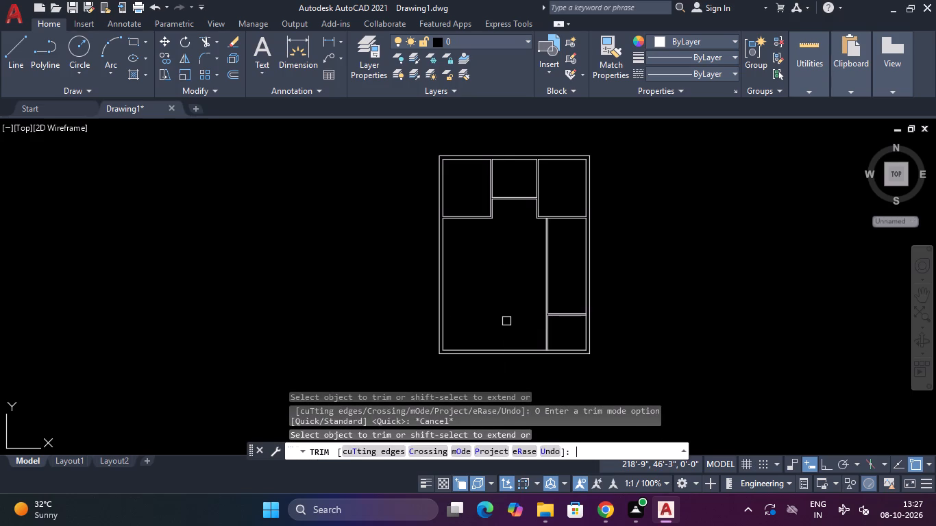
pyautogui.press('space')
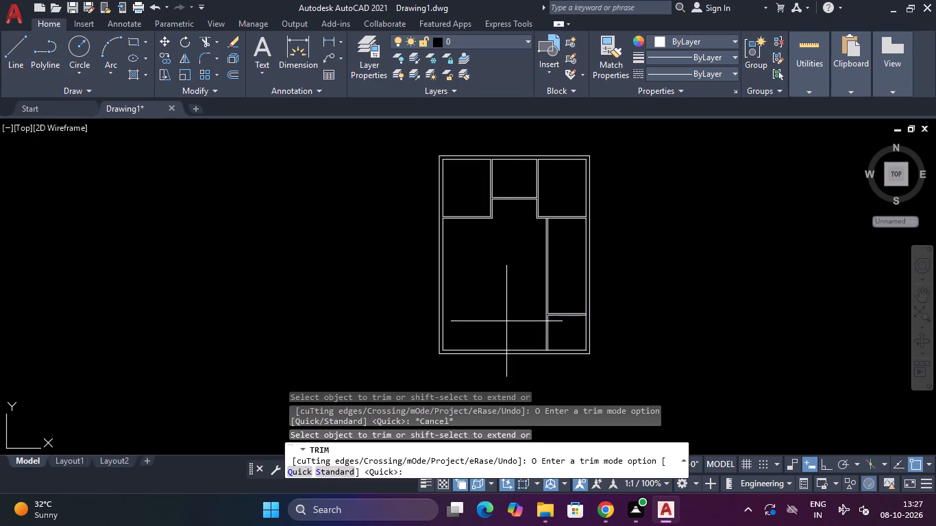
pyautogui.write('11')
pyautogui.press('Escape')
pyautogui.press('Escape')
# Offset the large lower room's left inner wall line 11' inward.
pyautogui.write('O')
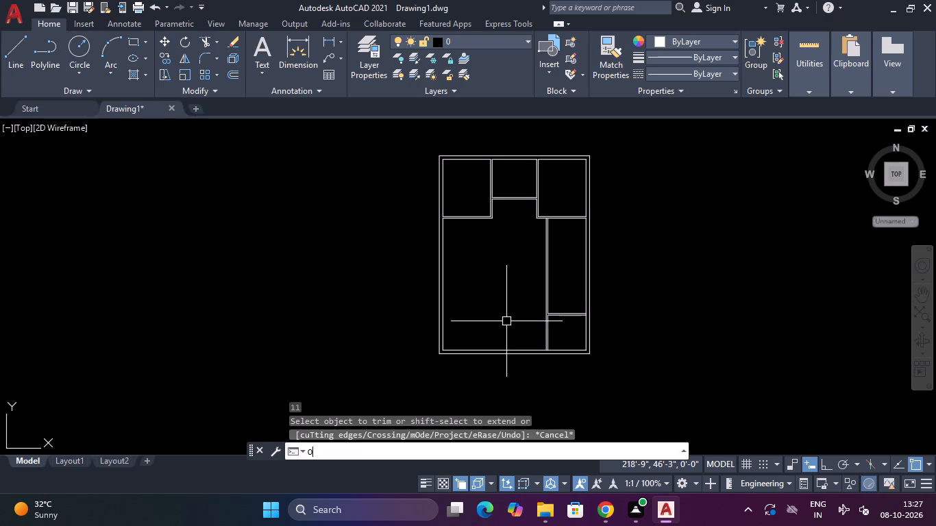
pyautogui.press('space')
pyautogui.write("11'")
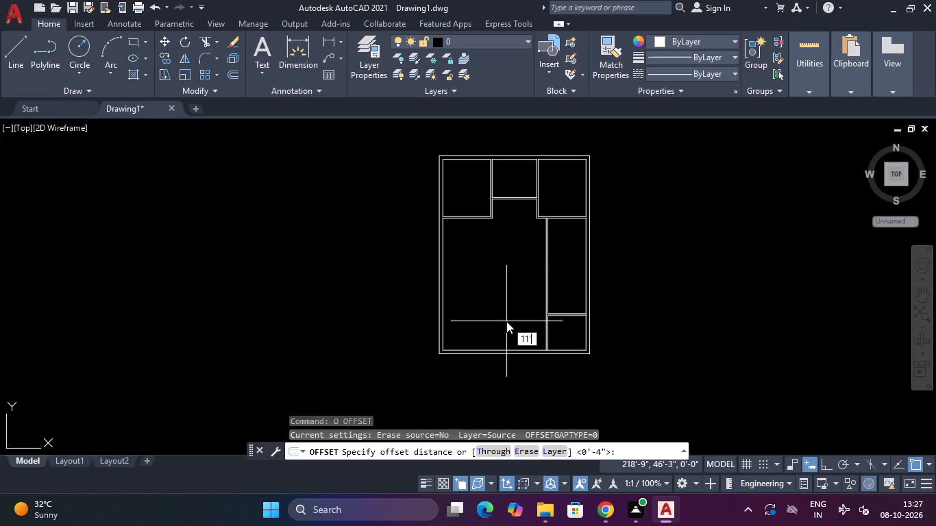
pyautogui.press('Return')
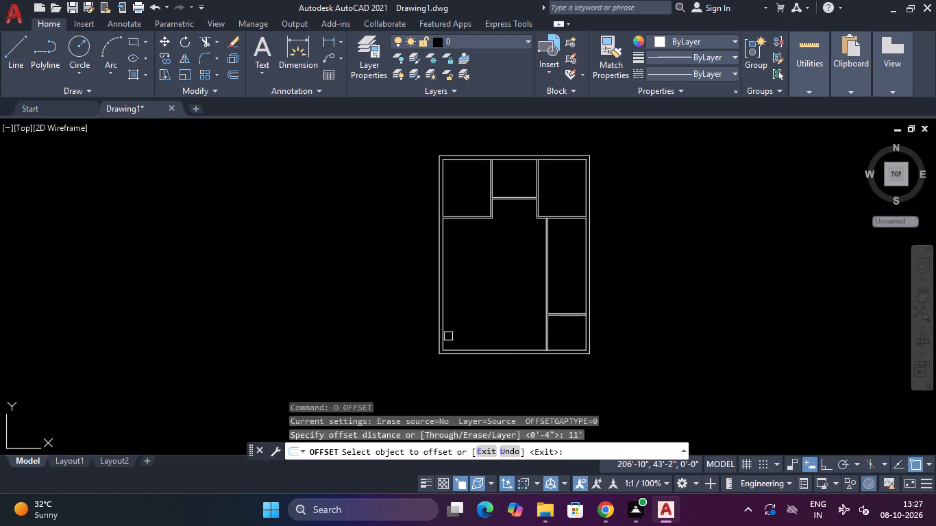
pyautogui.click(445, 337)
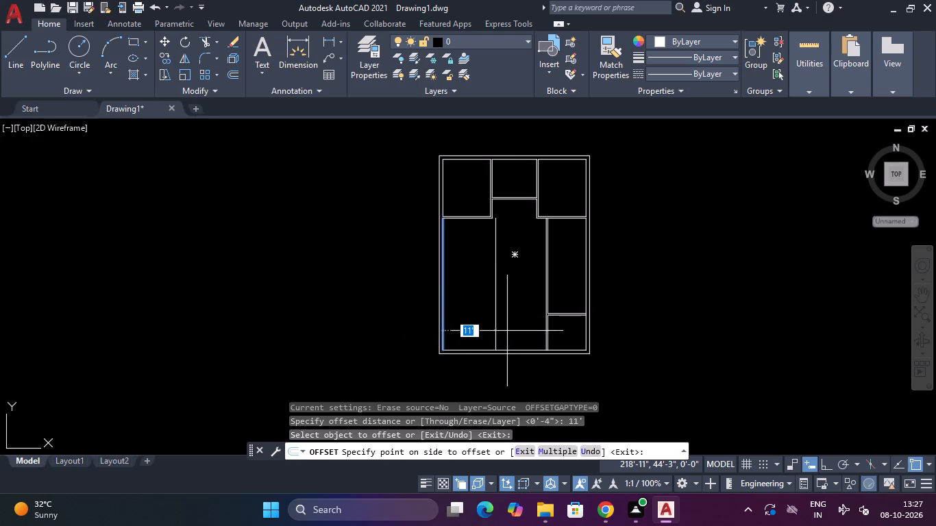
pyautogui.click(507, 331)
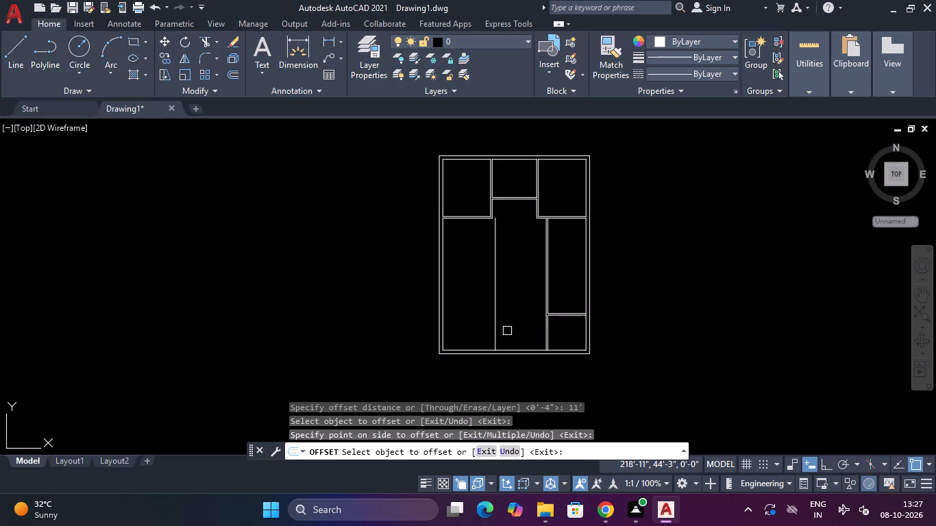
pyautogui.press('Escape')
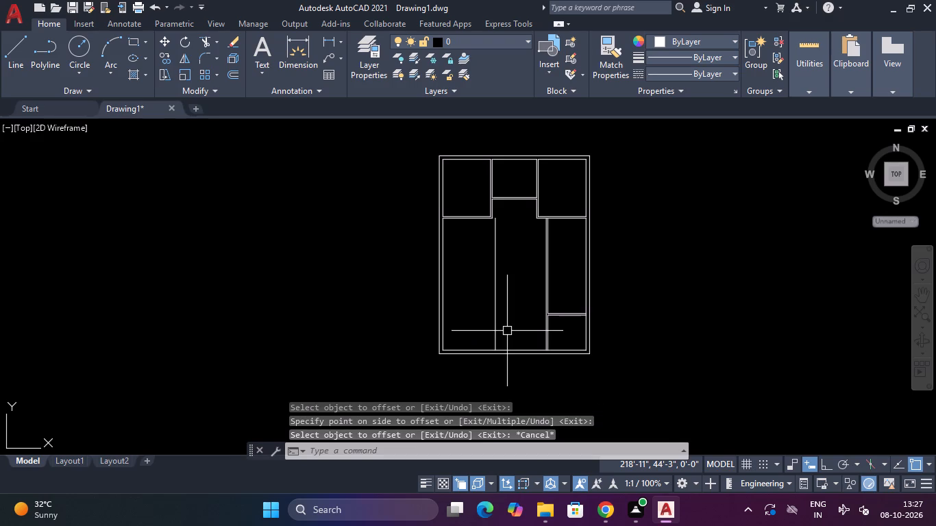
# Offset the new vertical line 7' to its right, toward the right-hand partition.
pyautogui.press('space')
pyautogui.write("7'")
pyautogui.press('Return')
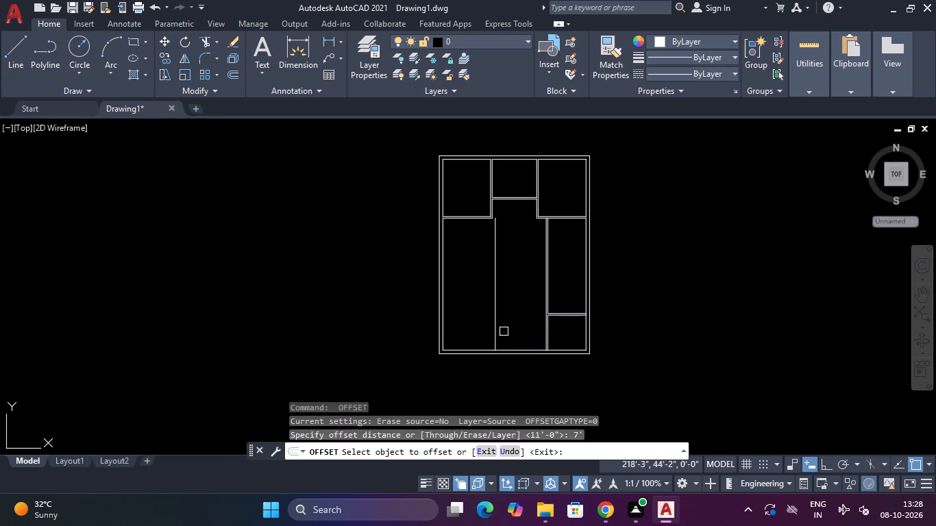
pyautogui.click(495, 332)
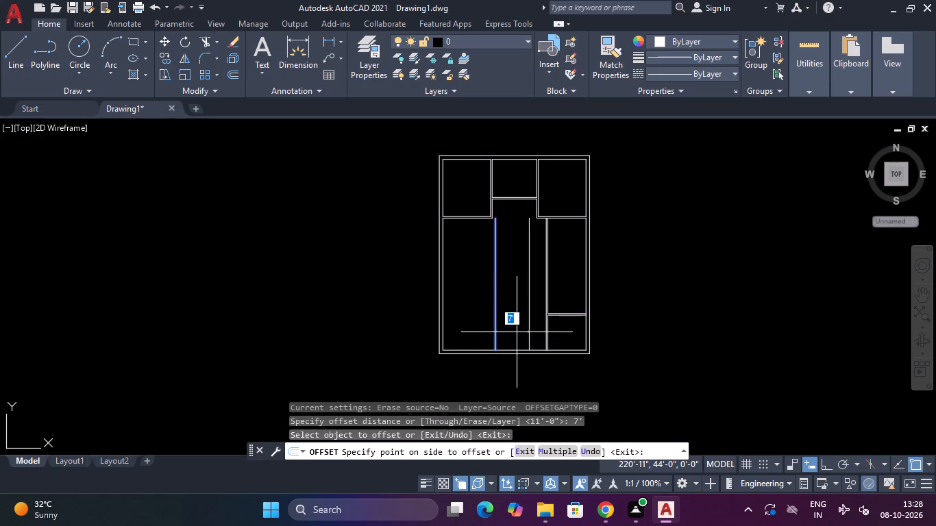
pyautogui.click(517, 332)
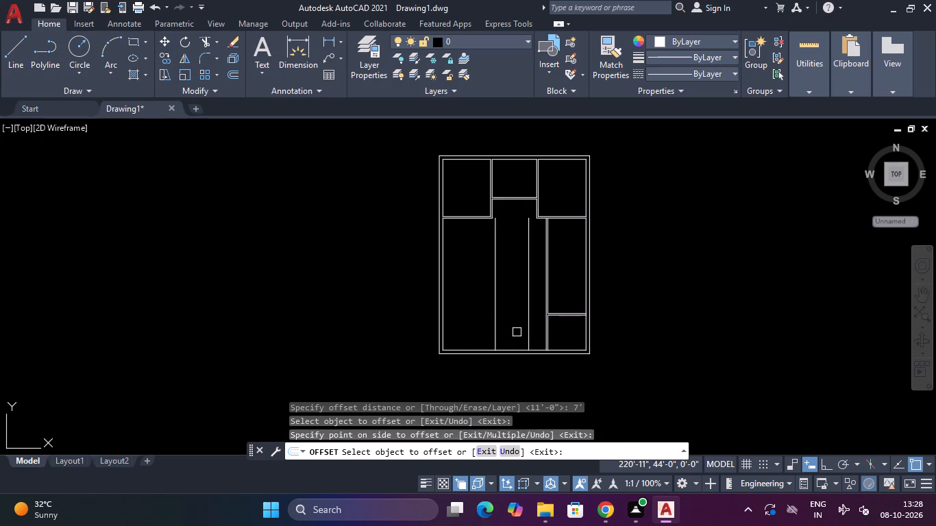
pyautogui.scroll(1, 517, 332)
pyautogui.scroll(-2, 517, 332)
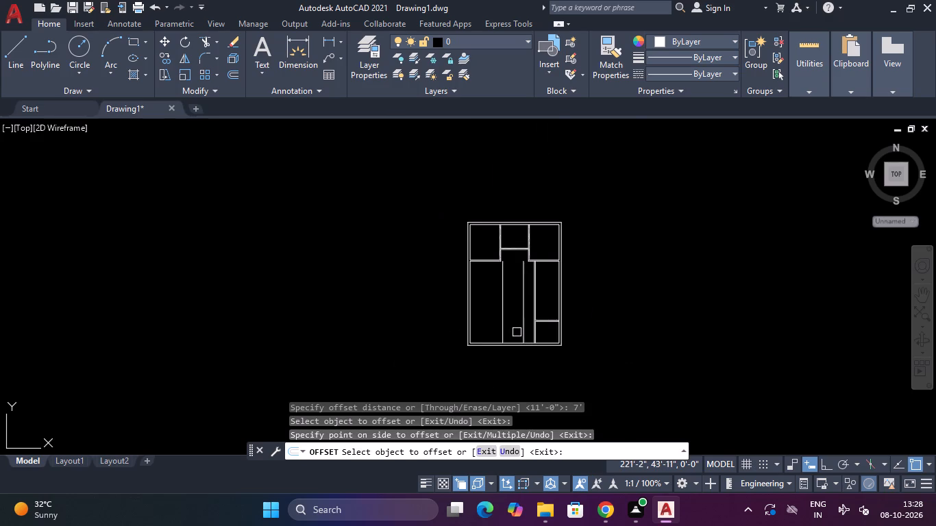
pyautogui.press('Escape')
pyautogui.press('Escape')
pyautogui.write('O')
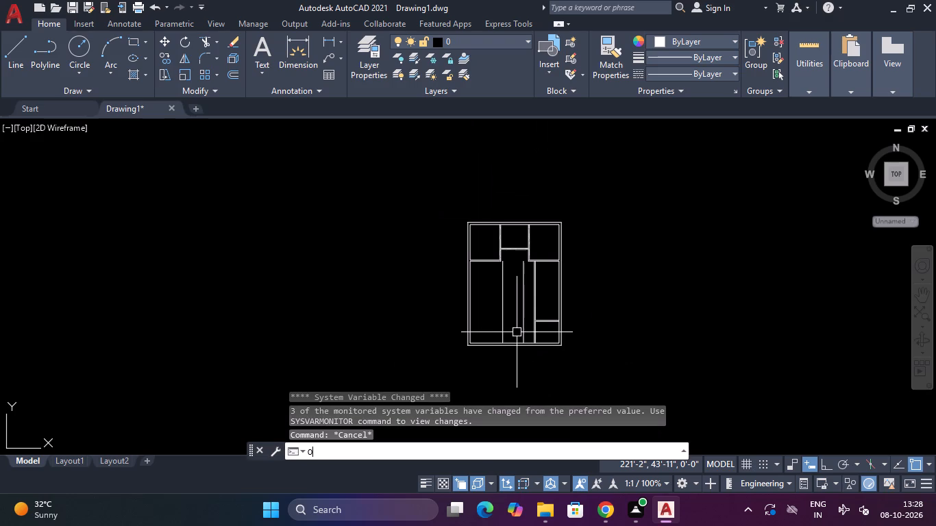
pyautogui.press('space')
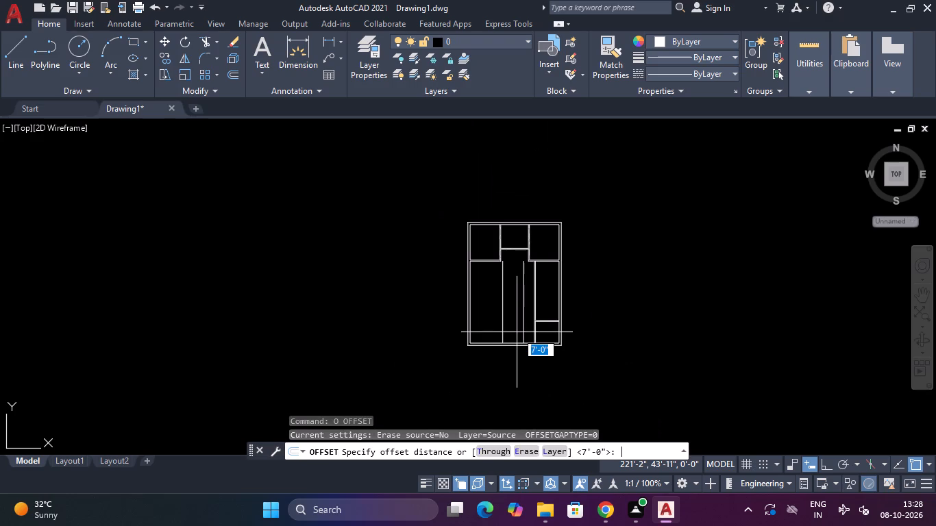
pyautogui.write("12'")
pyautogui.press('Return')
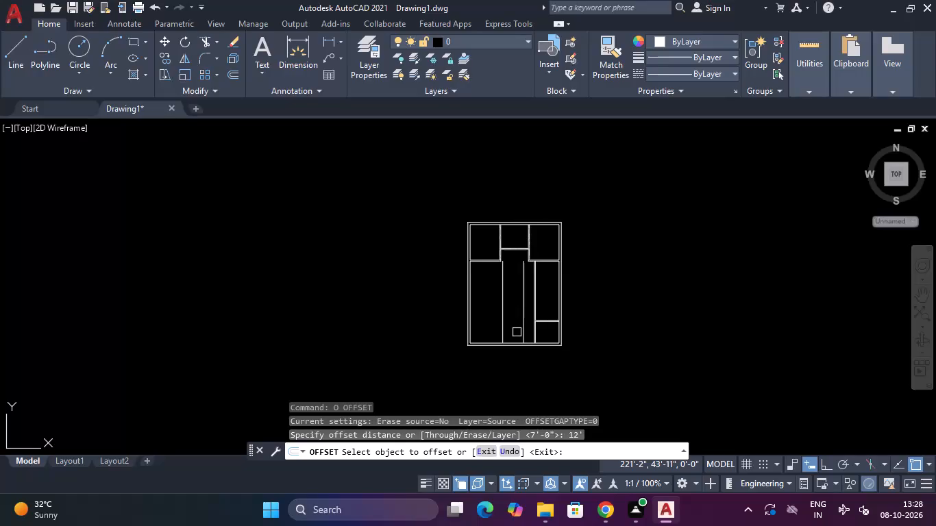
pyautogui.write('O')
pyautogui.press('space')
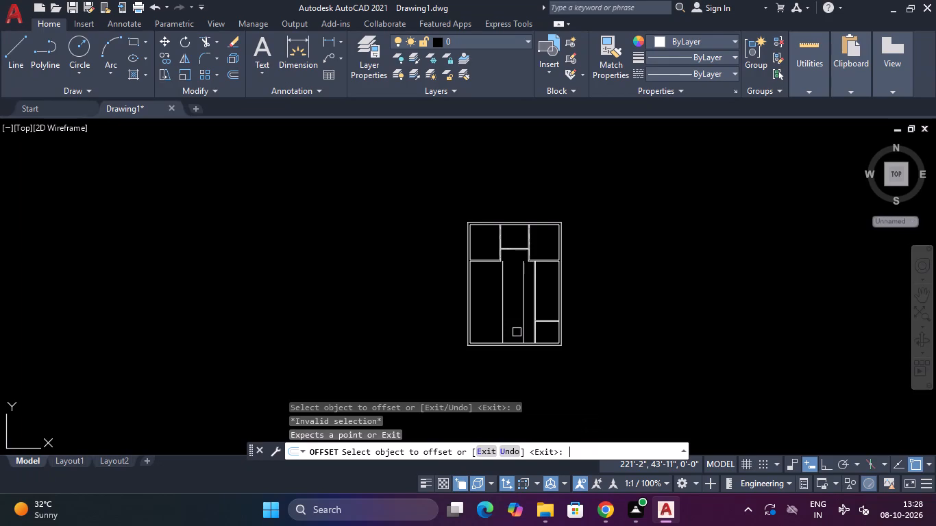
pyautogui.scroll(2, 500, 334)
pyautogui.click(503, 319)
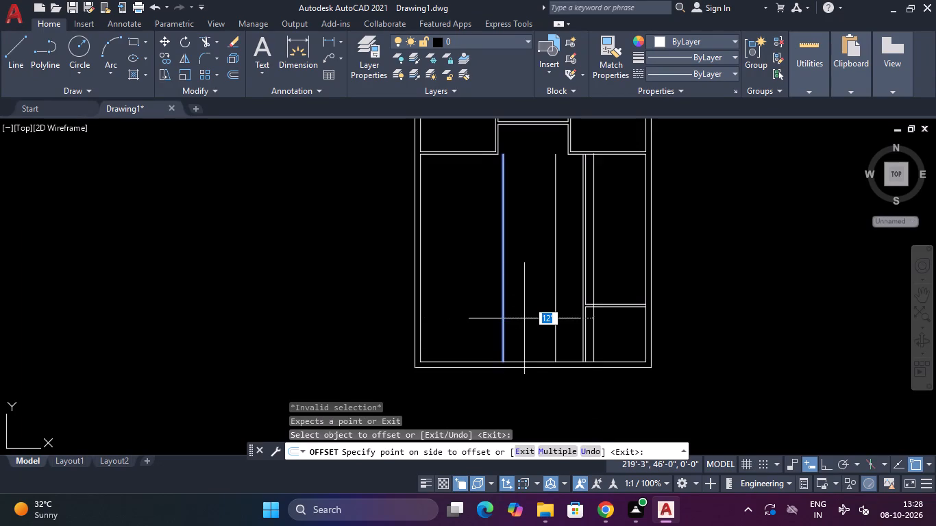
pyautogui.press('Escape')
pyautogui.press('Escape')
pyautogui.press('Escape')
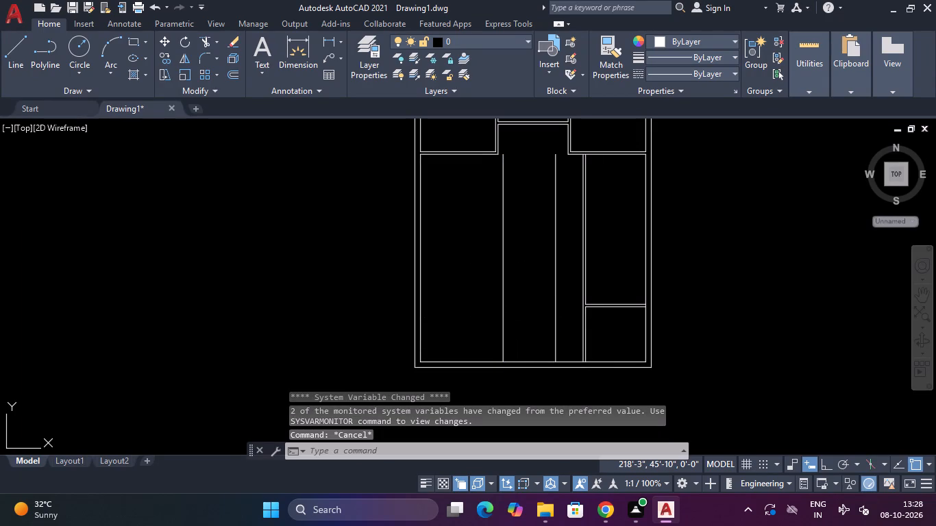
# Offset the two new vertical lines in the lower room 4" toward each other to form double-line partitions.
pyautogui.write('O')
pyautogui.press('space')
pyautogui.write('4"')
pyautogui.press('Return')
pyautogui.click(505, 328)
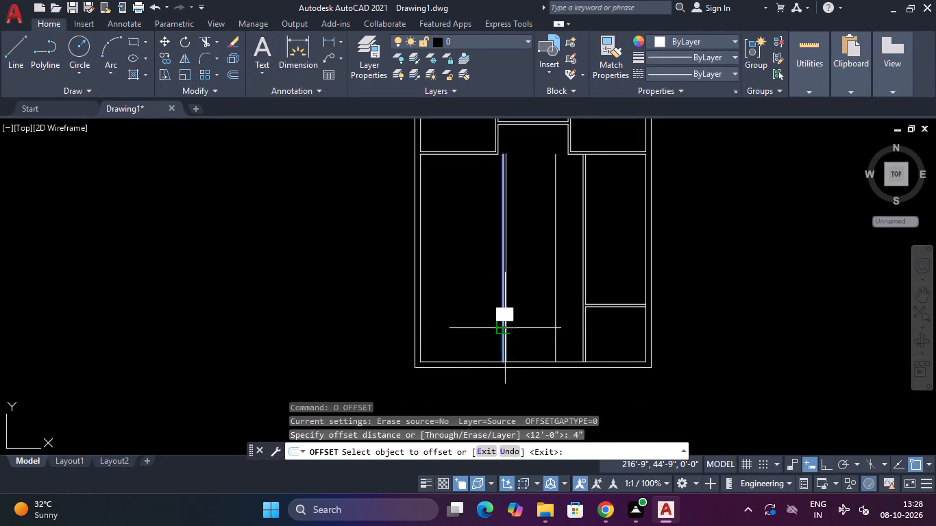
pyautogui.click(524, 327)
pyautogui.click(555, 326)
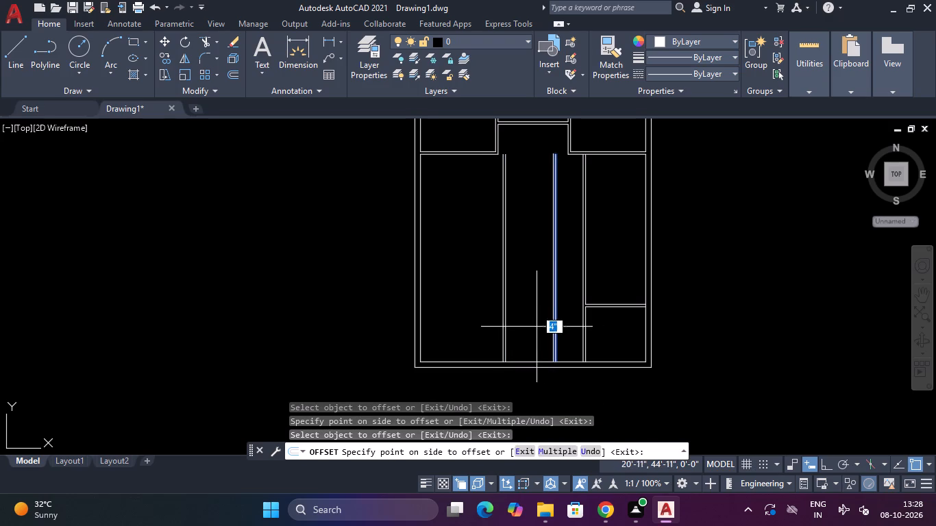
pyautogui.click(533, 327)
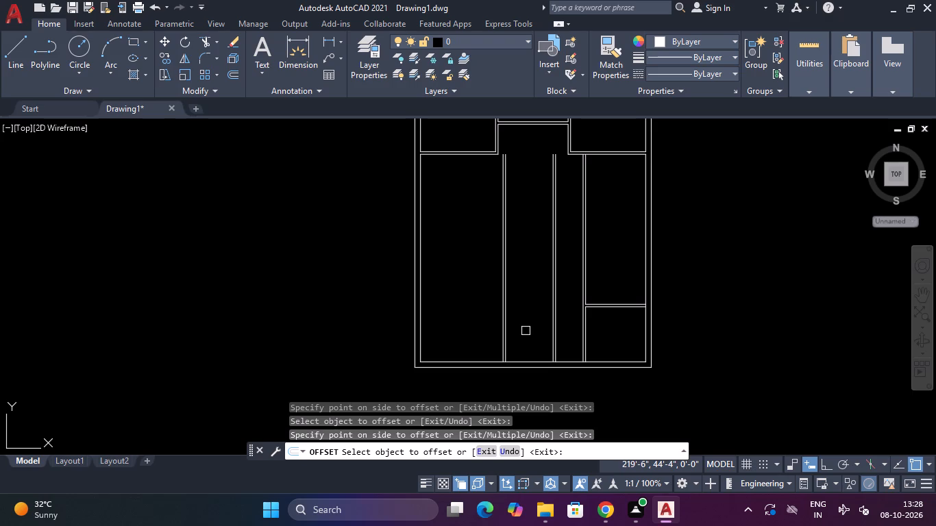
pyautogui.press('Escape')
pyautogui.press('Escape')
# Offset the bottom inner wall line 12' upward.
pyautogui.write('O')
pyautogui.press('space')
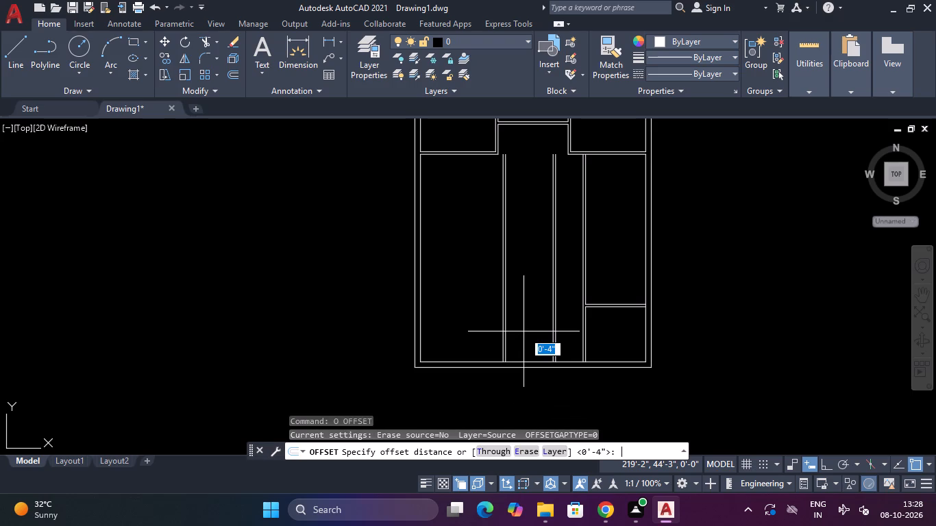
pyautogui.press('1')
pyautogui.write("2'")
pyautogui.press('Return')
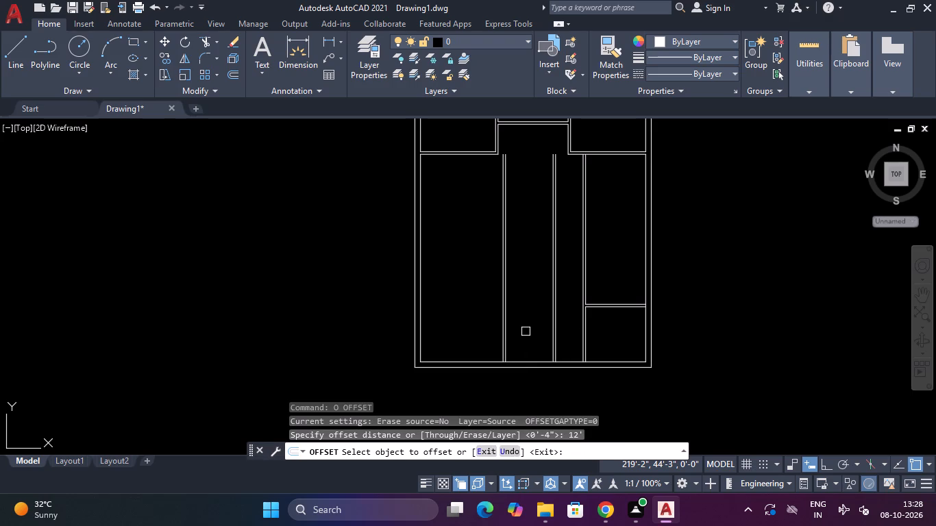
pyautogui.click(520, 360)
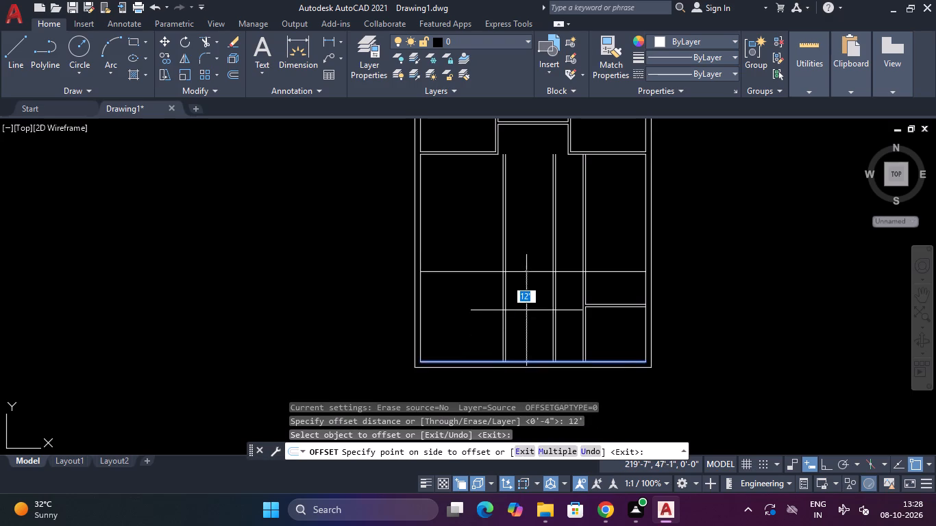
pyautogui.click(526, 310)
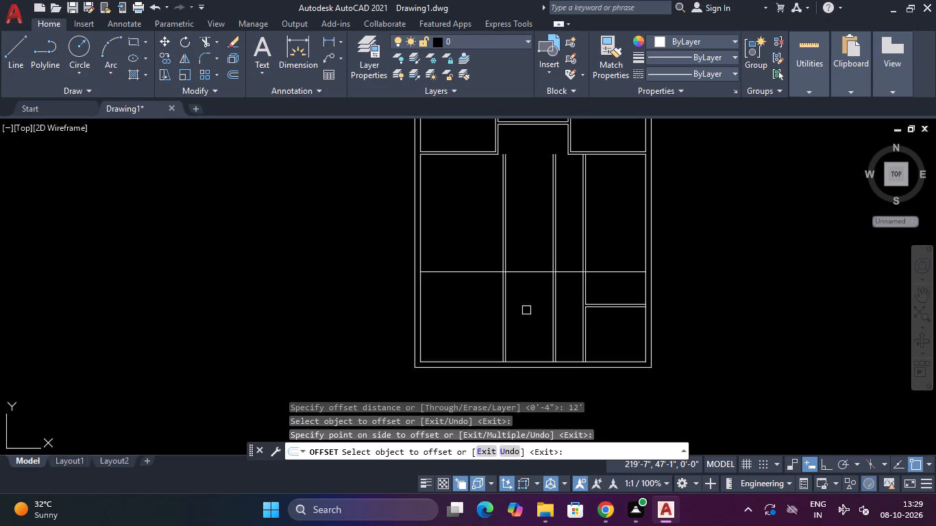
pyautogui.press('Escape')
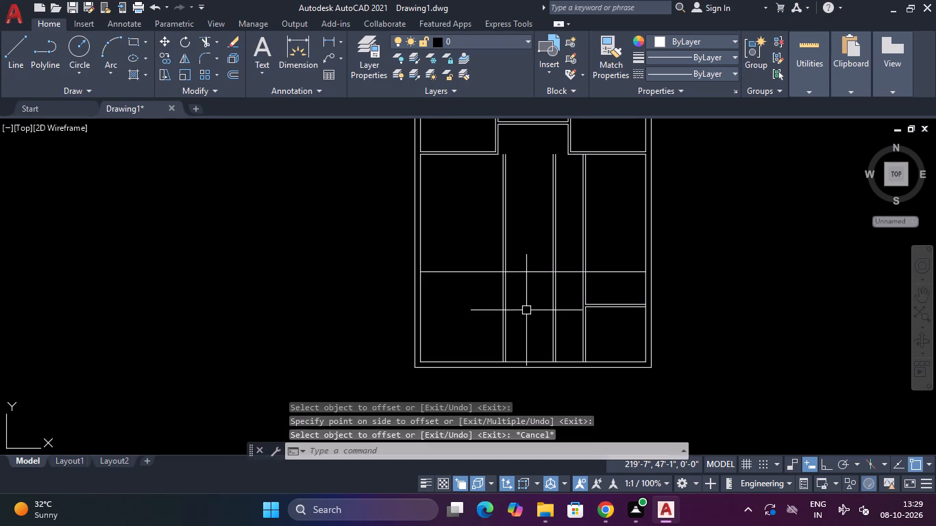
# Offset the new horizontal line 4" upward to form a double-line partition.
pyautogui.write('O')
pyautogui.press('space')
pyautogui.write('4"')
pyautogui.press('Return')
pyautogui.click(535, 271)
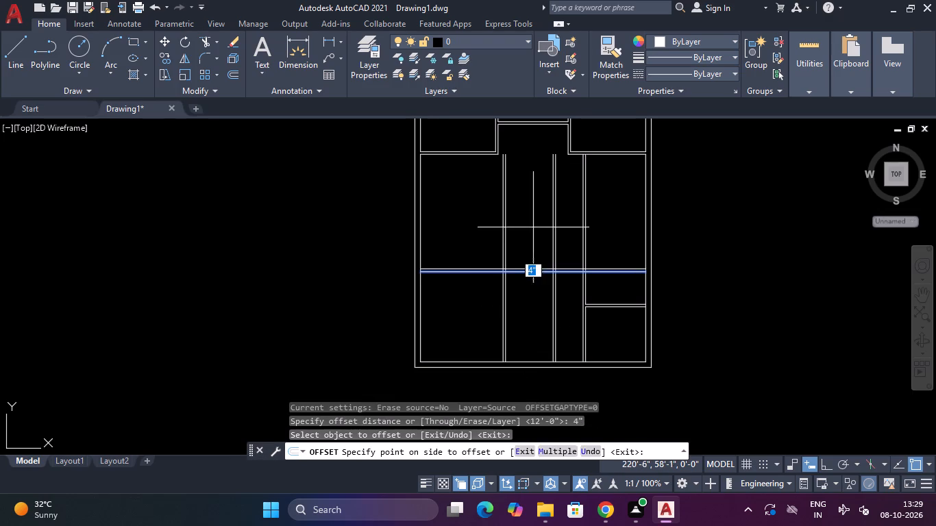
pyautogui.click(532, 226)
pyautogui.press('Escape')
pyautogui.press('Escape')
# Trim both new vertical partitions where they run above the new horizontal partition.
pyautogui.write('TR')
pyautogui.press('space')
pyautogui.click(534, 225)
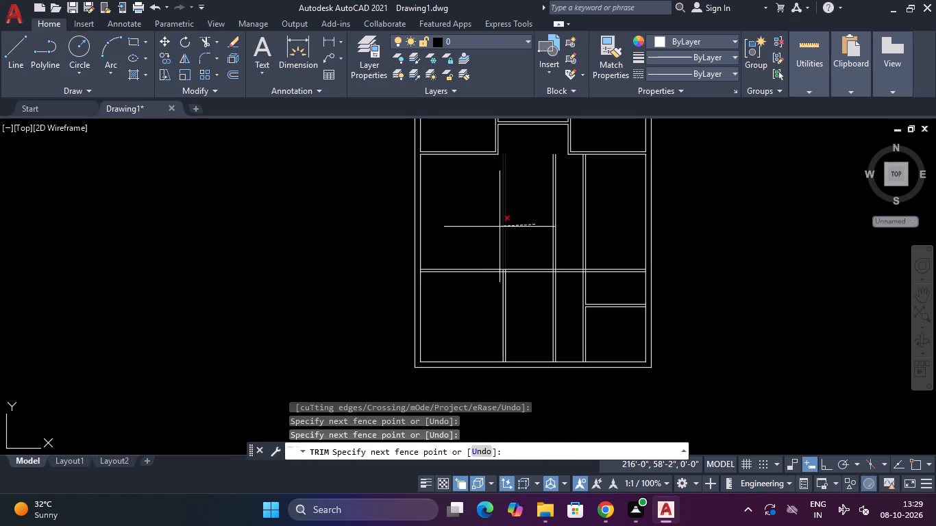
pyautogui.click(492, 227)
pyautogui.scroll(2, 565, 226)
pyautogui.click(567, 224)
pyautogui.click(509, 232)
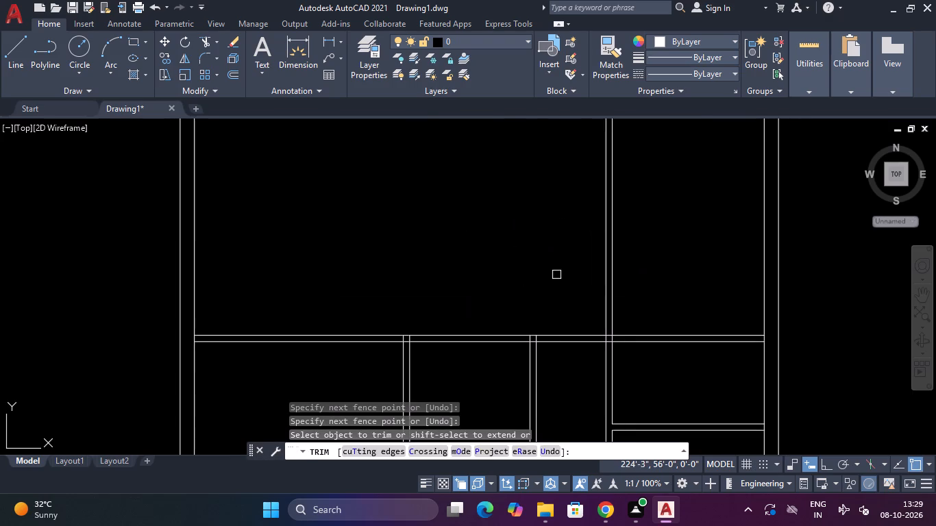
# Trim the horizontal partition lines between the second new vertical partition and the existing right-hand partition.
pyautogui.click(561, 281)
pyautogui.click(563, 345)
# Trim away both lines of the short horizontal partition in the plan's lower-right area, below the new horizontal partition.
pyautogui.scroll(-2, 563, 345)
pyautogui.moveTo(563, 345); pyautogui.dragTo(563, 336, button='middle')
pyautogui.moveTo(574, 299); pyautogui.dragTo(580, 258, button='middle')
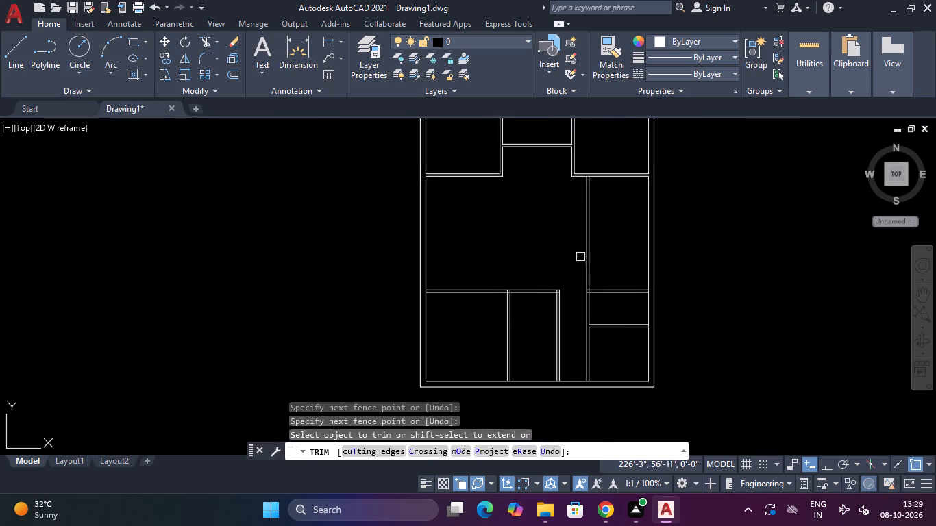
pyautogui.scroll(2, 582, 355)
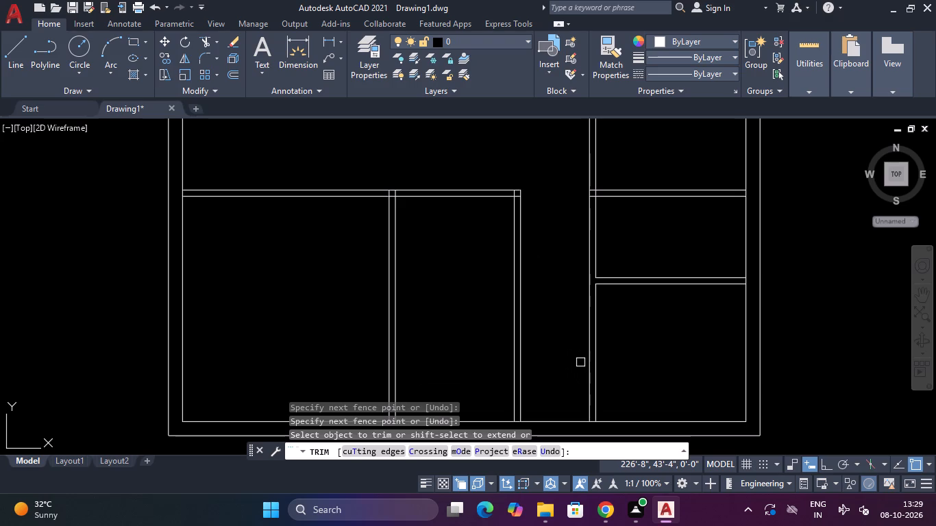
pyautogui.scroll(-2, 650, 273)
pyautogui.scroll(2, 645, 271)
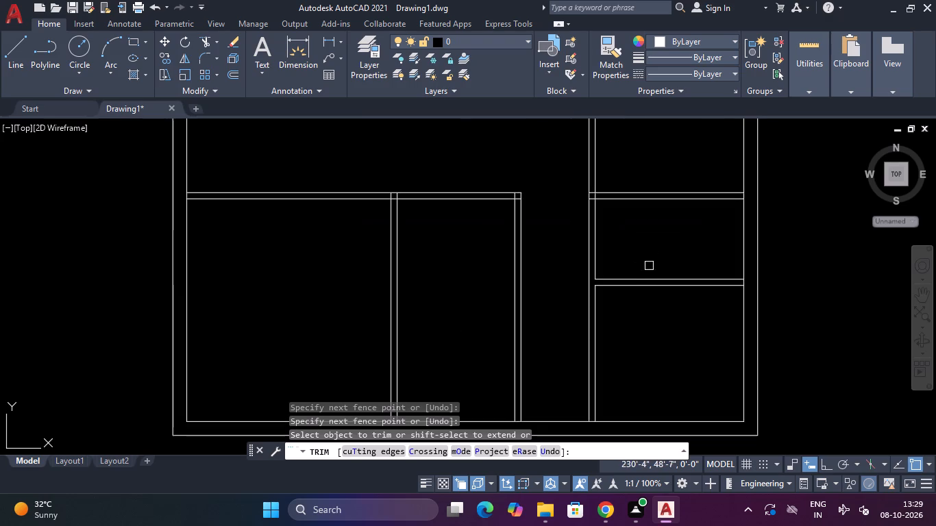
pyautogui.click(650, 260)
pyautogui.click(645, 293)
pyautogui.scroll(1, 632, 284)
pyautogui.scroll(-2, 632, 284)
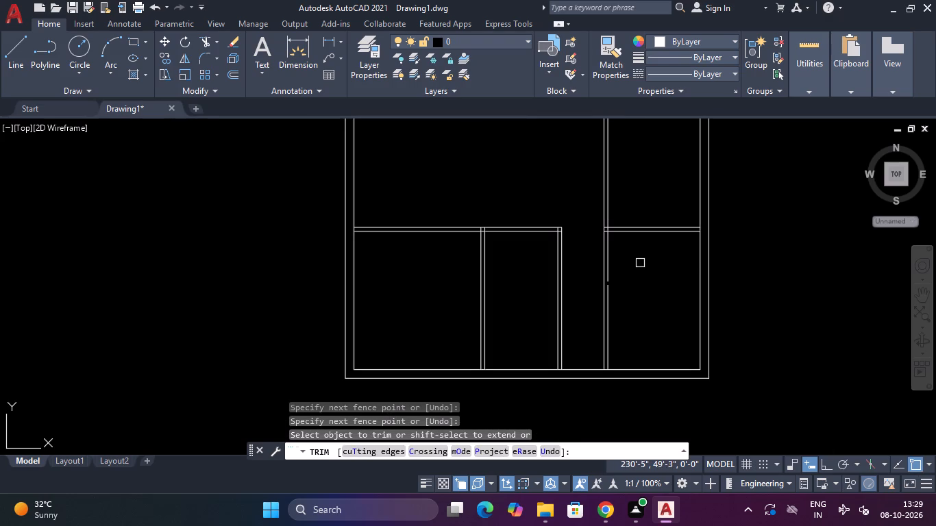
pyautogui.press('Escape')
pyautogui.press('Escape')
pyautogui.press('Escape')
pyautogui.press('Escape')
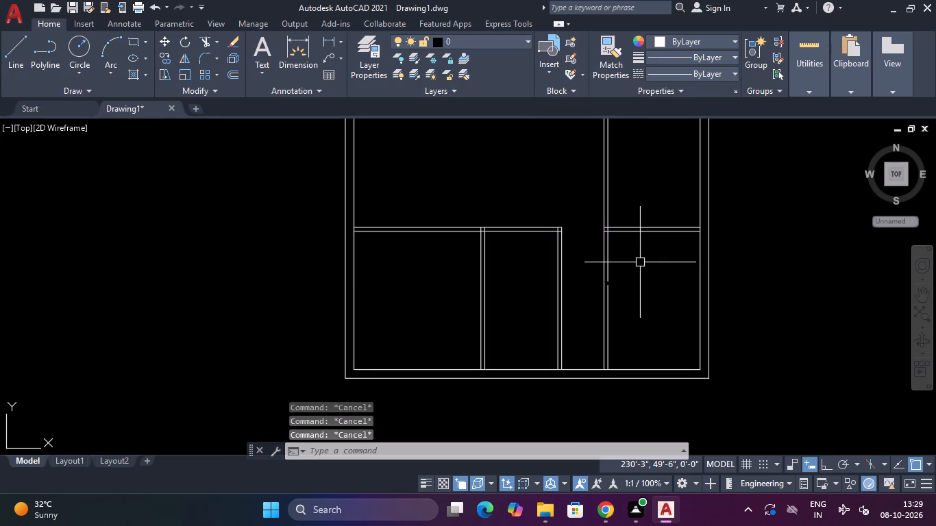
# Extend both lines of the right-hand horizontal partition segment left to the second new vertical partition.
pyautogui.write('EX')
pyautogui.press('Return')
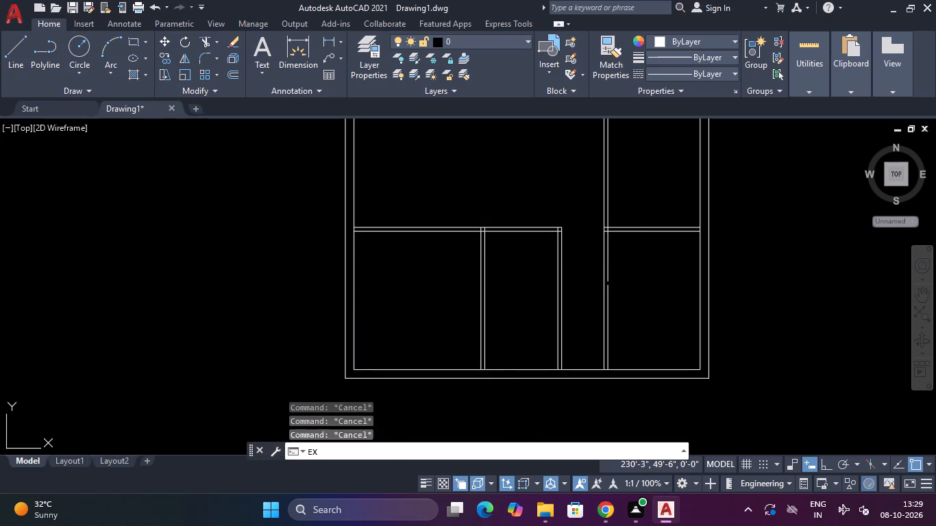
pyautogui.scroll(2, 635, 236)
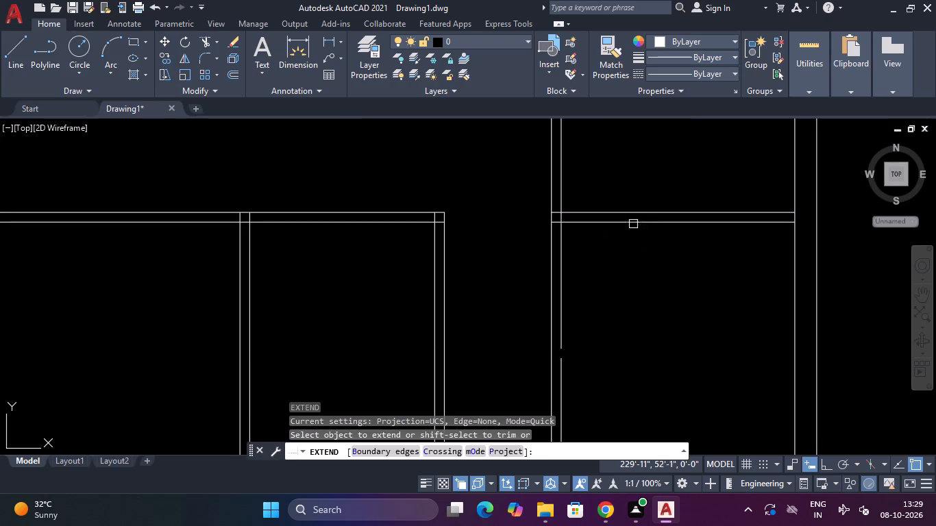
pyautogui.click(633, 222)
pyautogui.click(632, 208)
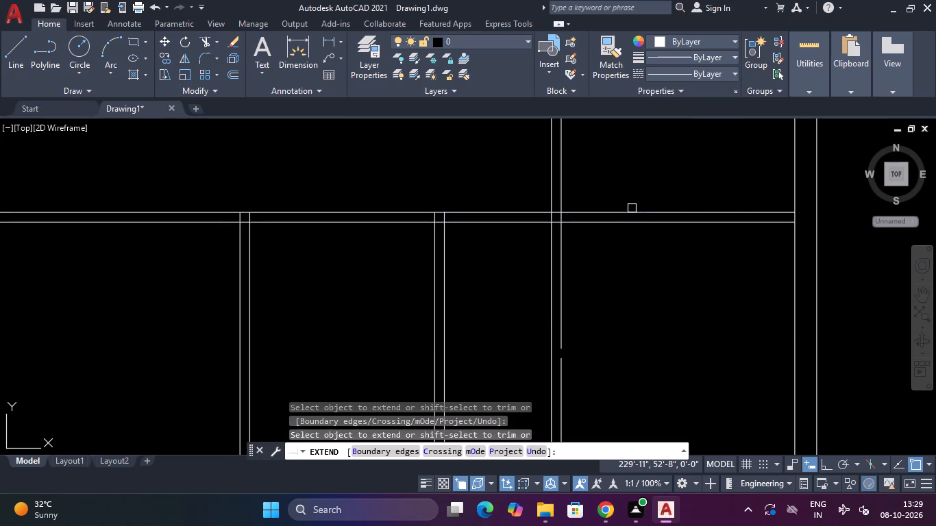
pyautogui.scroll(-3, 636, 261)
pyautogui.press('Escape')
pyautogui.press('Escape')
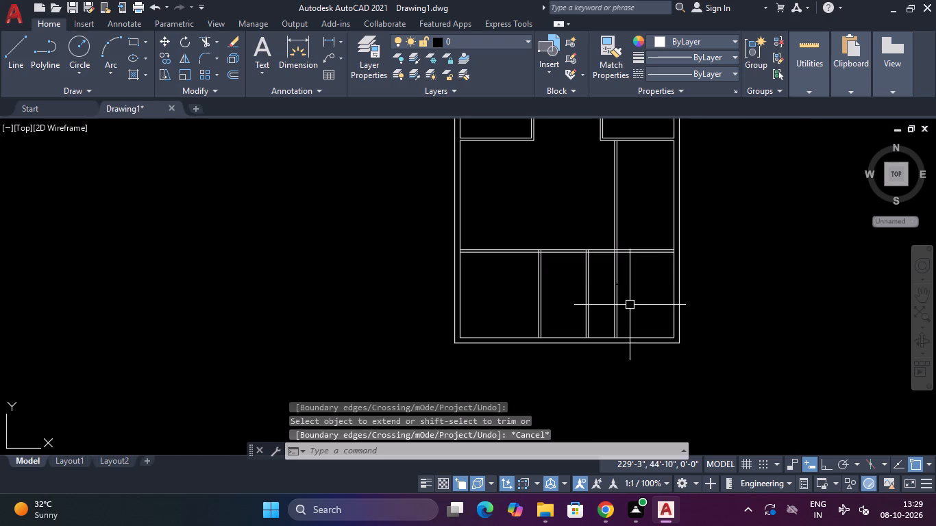
# Trim the right-hand vertical partition where it runs below the new horizontal partition, including the leftover line pieces.
pyautogui.write('TR')
pyautogui.press('space')
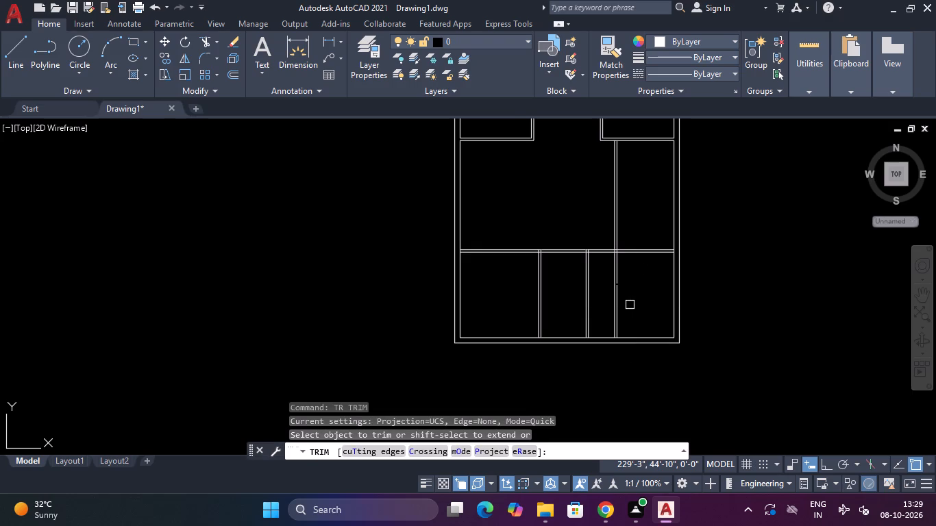
pyautogui.scroll(2, 604, 291)
pyautogui.click(676, 259)
pyautogui.click(624, 283)
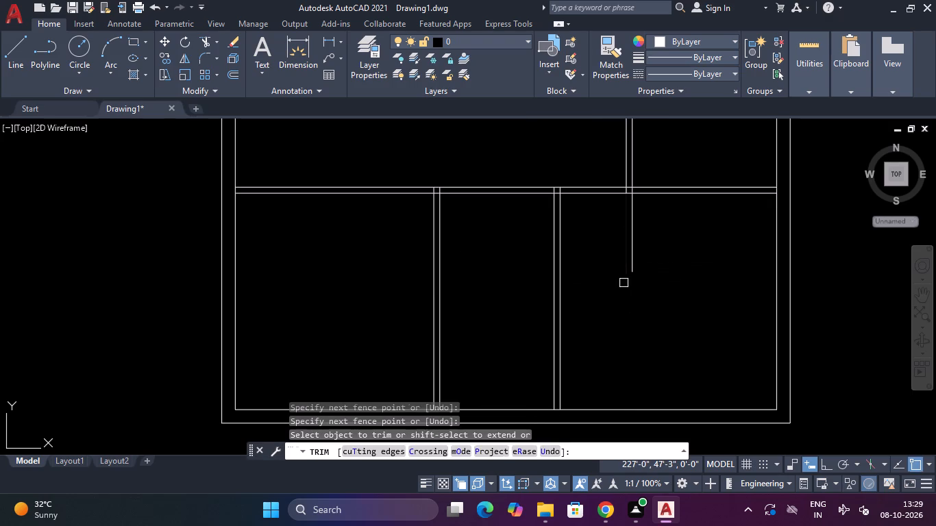
pyautogui.click(659, 243)
pyautogui.click(635, 249)
pyautogui.moveTo(652, 237); pyautogui.dragTo(644, 238)
pyautogui.click(611, 249)
pyautogui.scroll(1, 619, 218)
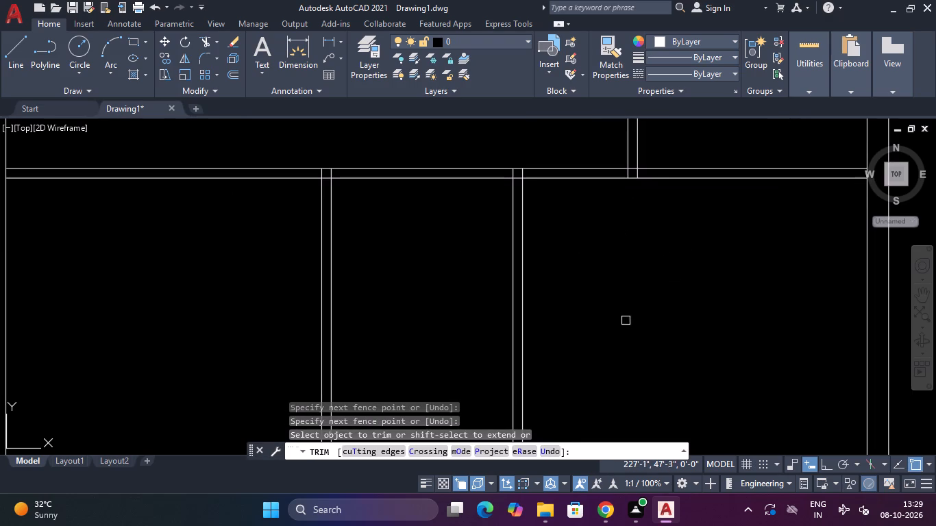
pyautogui.scroll(-1, 625, 318)
pyautogui.moveTo(629, 326); pyautogui.dragTo(641, 401, button='middle')
pyautogui.scroll(-1, 630, 349)
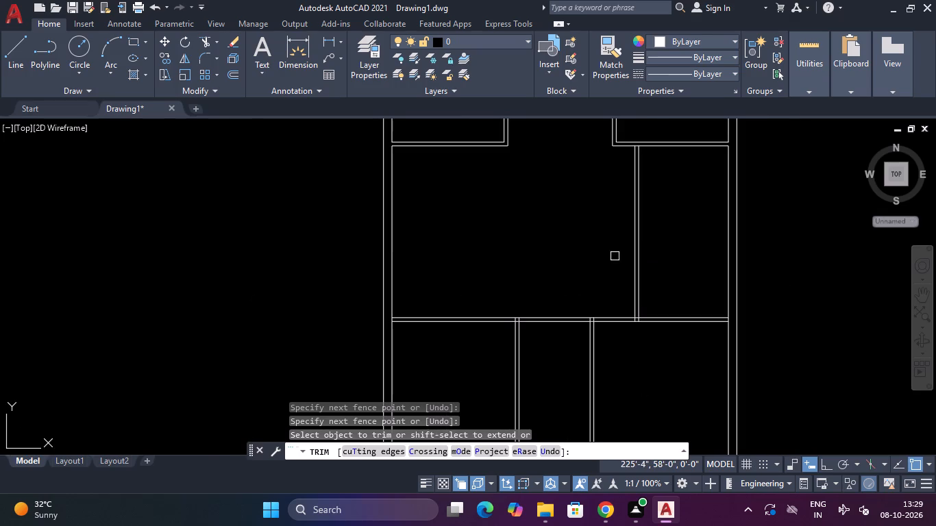
pyautogui.scroll(-1, 622, 297)
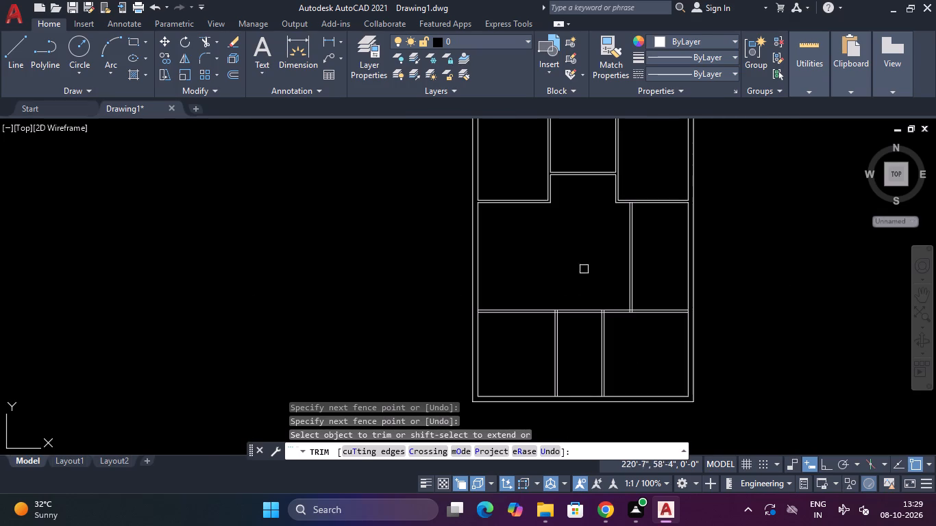
pyautogui.scroll(-1, 571, 264)
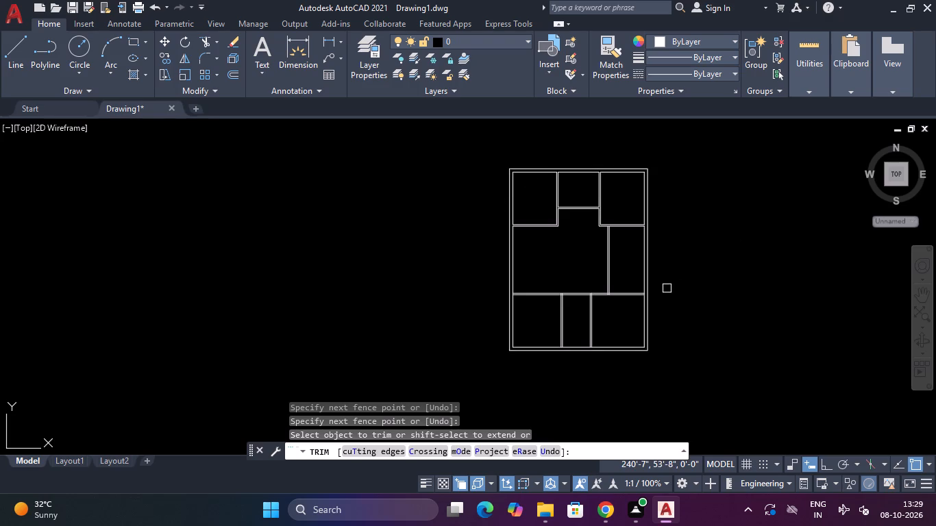
pyautogui.press('Escape')
pyautogui.scroll(2, 566, 303)
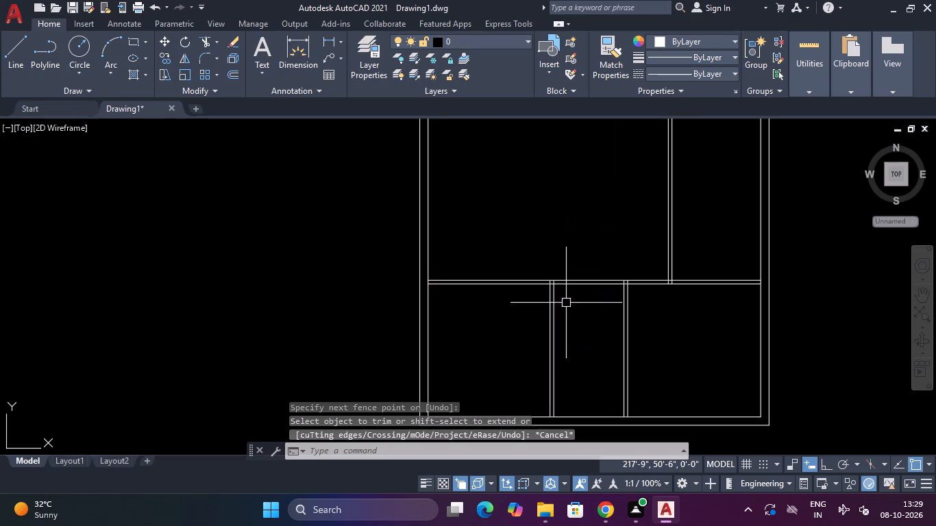
# Trim open the junction where the lower-left vertical partition meets the lower horizontal partition, leaving its upper line continuous.
pyautogui.scroll(-3, 566, 303)
pyautogui.scroll(3, 566, 303)
pyautogui.press('Escape')
pyautogui.press('Escape')
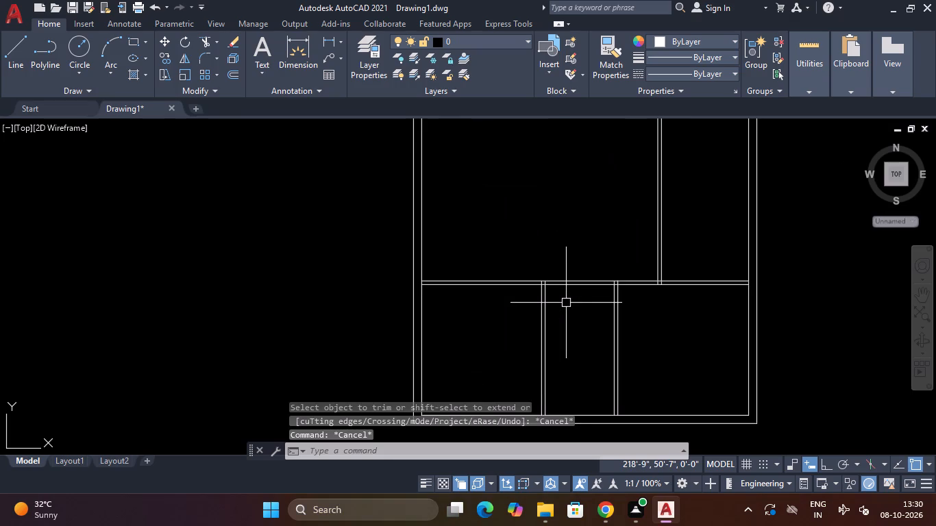
pyautogui.write('TR')
pyautogui.press('space')
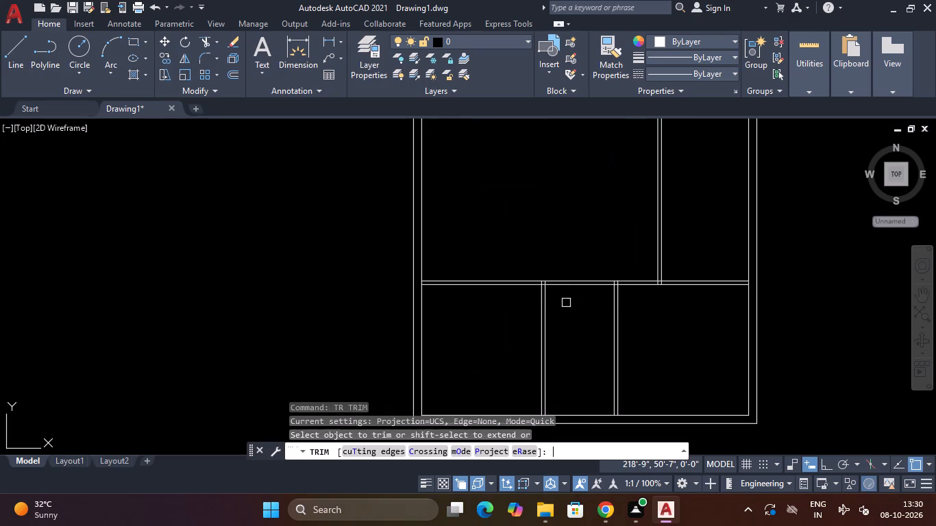
pyautogui.scroll(2, 557, 286)
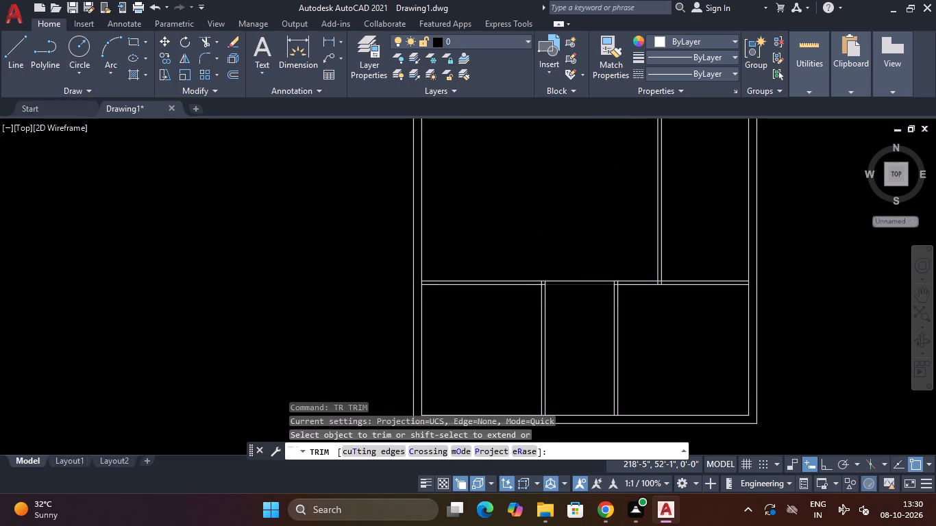
pyautogui.scroll(5, 556, 286)
pyautogui.click(478, 231)
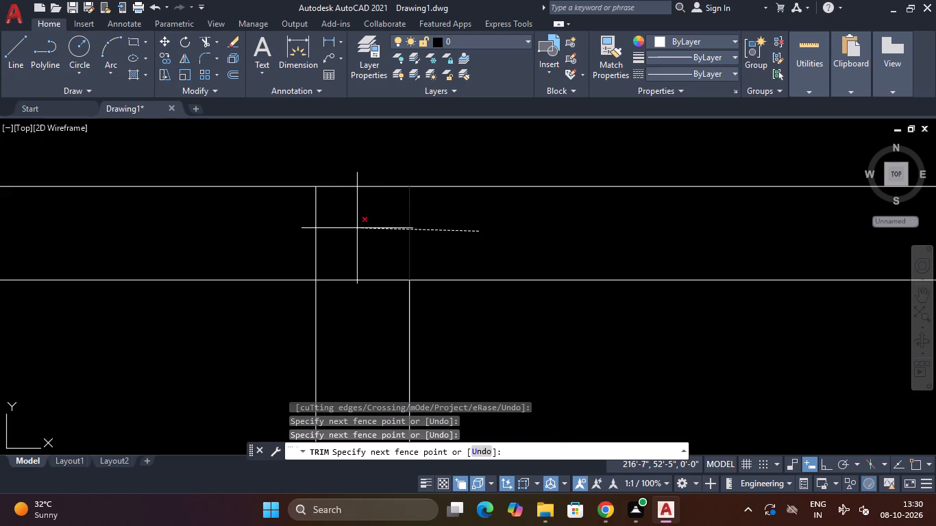
pyautogui.click(358, 228)
pyautogui.click(339, 228)
pyautogui.click(290, 227)
pyautogui.click(355, 236)
pyautogui.moveTo(358, 289); pyautogui.dragTo(358, 301)
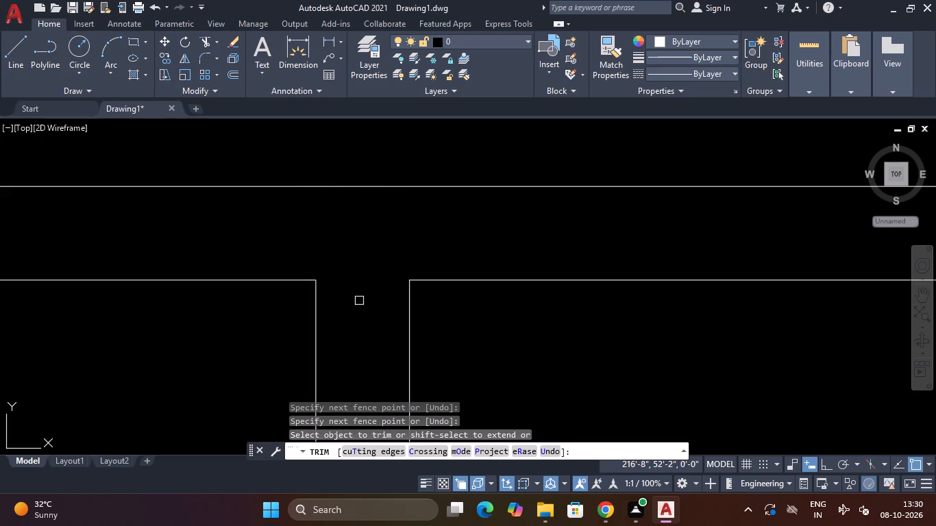
# Trim open the junction where the second lower vertical partition meets the underside of the lower horizontal partition.
pyautogui.scroll(-4, 378, 312)
pyautogui.scroll(4, 707, 319)
pyautogui.click(533, 227)
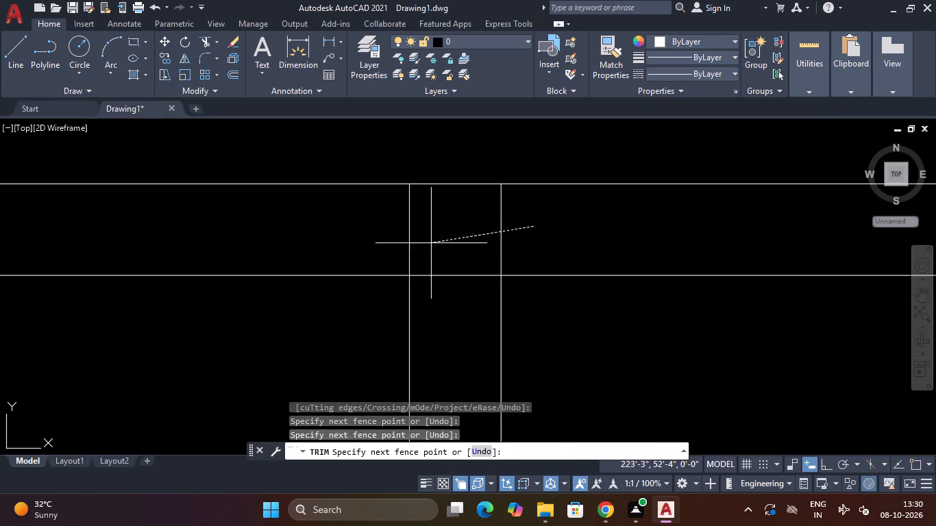
pyautogui.click(436, 243)
pyautogui.click(445, 235)
pyautogui.click(456, 308)
pyautogui.click(454, 235)
pyautogui.click(344, 234)
pyautogui.scroll(-3, 413, 245)
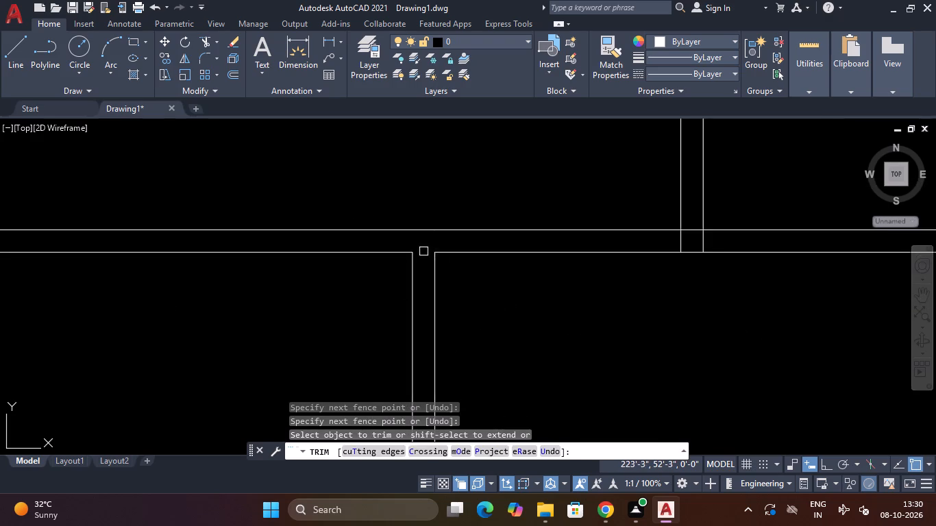
# Trim open the junction where the upper right-hand vertical partition meets the lower horizontal partition, removing the stubs between its lines.
pyautogui.scroll(-4, 638, 290)
pyautogui.scroll(4, 644, 298)
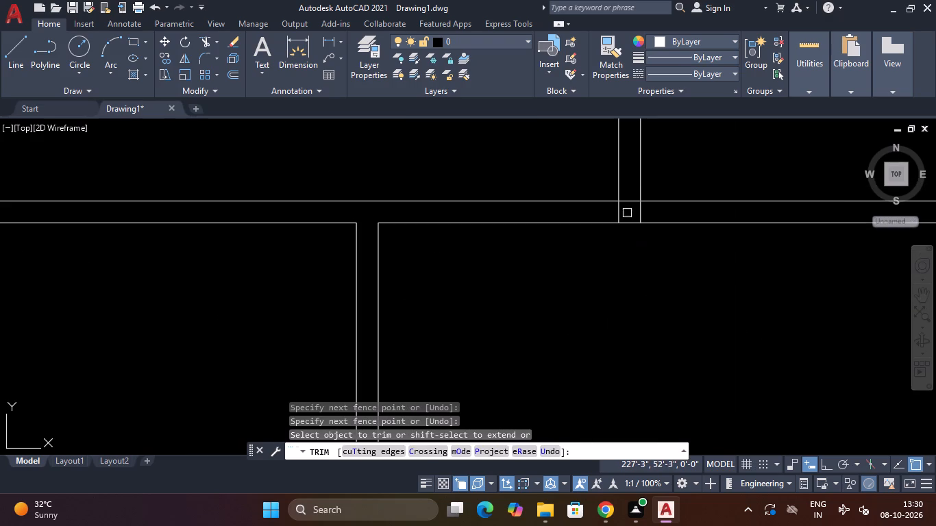
pyautogui.scroll(4, 635, 190)
pyautogui.click(619, 197)
pyautogui.click(561, 321)
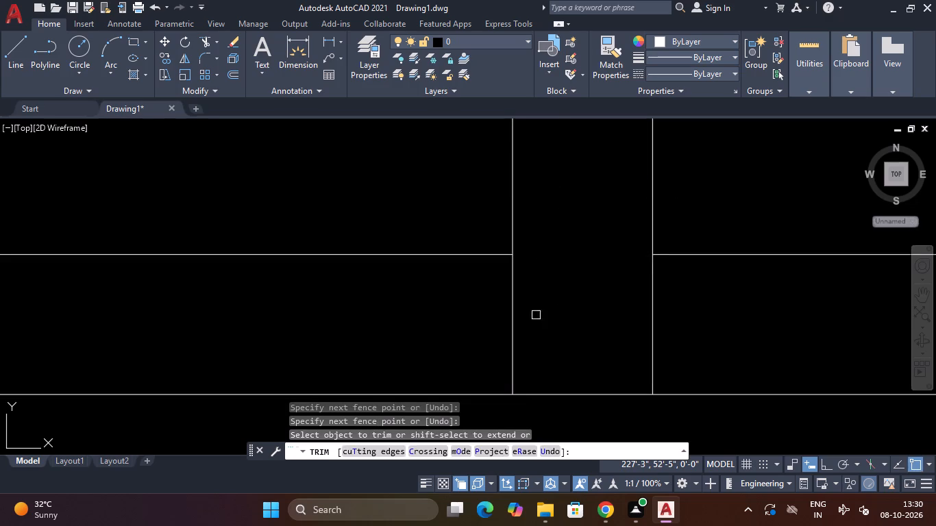
pyautogui.click(536, 315)
pyautogui.click(448, 316)
pyautogui.click(544, 316)
pyautogui.click(752, 329)
# Trim the left outer wall's inner line between the two lines of the lower horizontal partition.
pyautogui.scroll(-3, 752, 329)
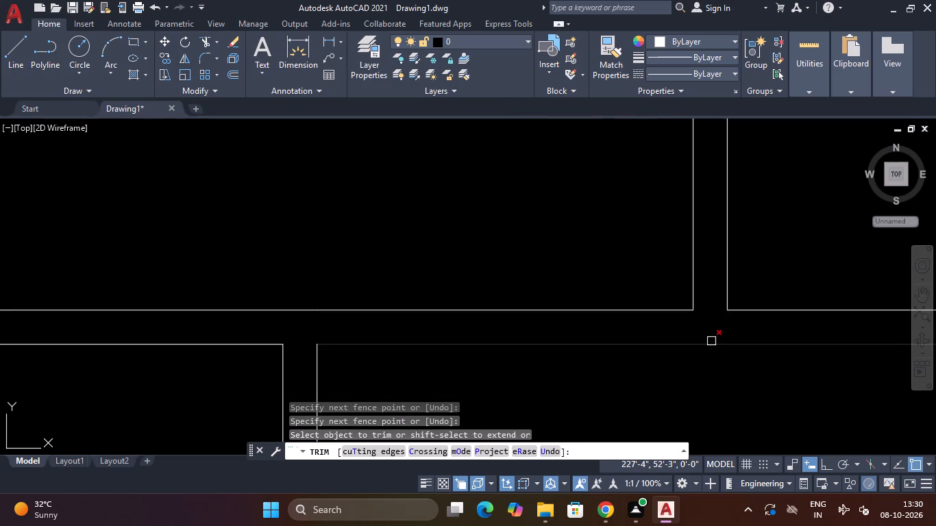
pyautogui.scroll(-3, 708, 342)
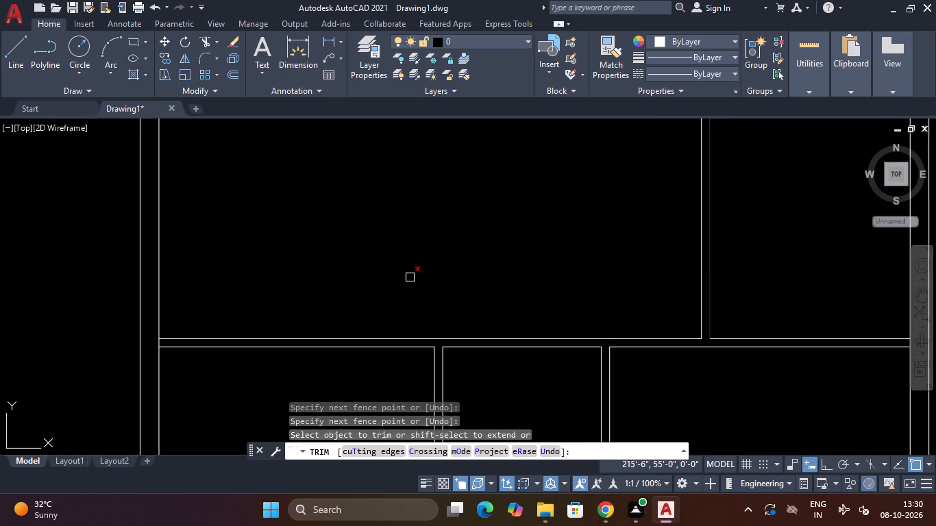
pyautogui.scroll(5, 127, 344)
pyautogui.click(408, 341)
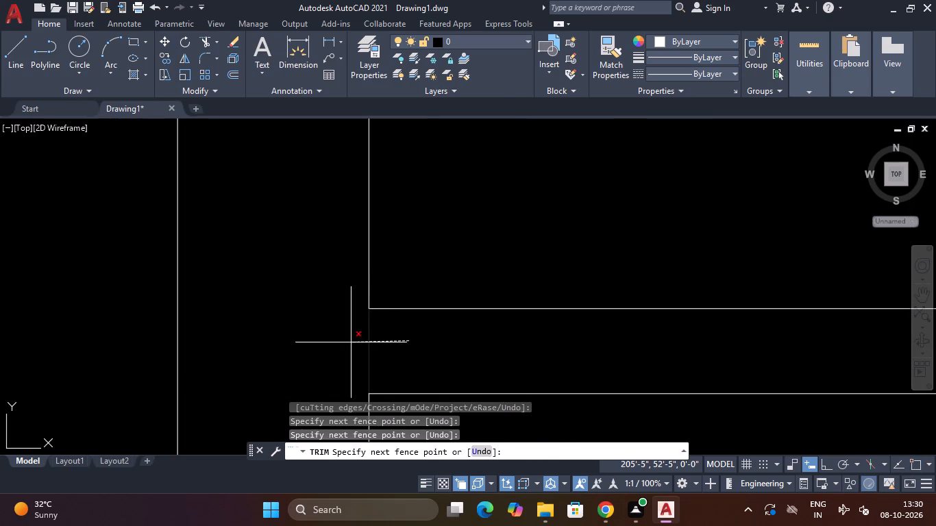
pyautogui.click(350, 342)
# Trim the bottom outer wall's inner line between the lines of each of the two lower vertical partitions.
pyautogui.scroll(-5, 374, 340)
pyautogui.scroll(-4, 476, 387)
pyautogui.scroll(3, 504, 431)
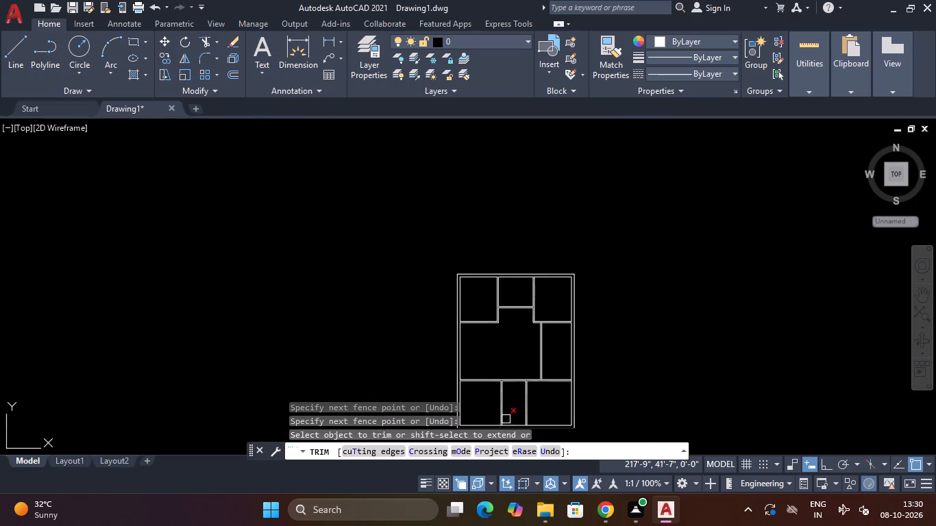
pyautogui.scroll(3, 506, 418)
pyautogui.moveTo(534, 372); pyautogui.dragTo(567, 297, button='middle')
pyautogui.scroll(1, 600, 208)
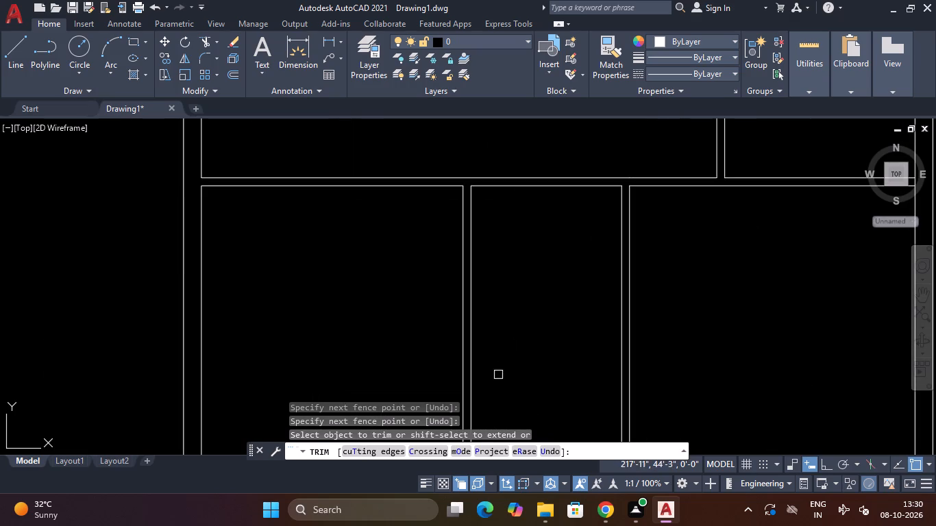
pyautogui.middleClick(542, 284)
pyautogui.moveTo(570, 247); pyautogui.dragTo(606, 172, button='middle')
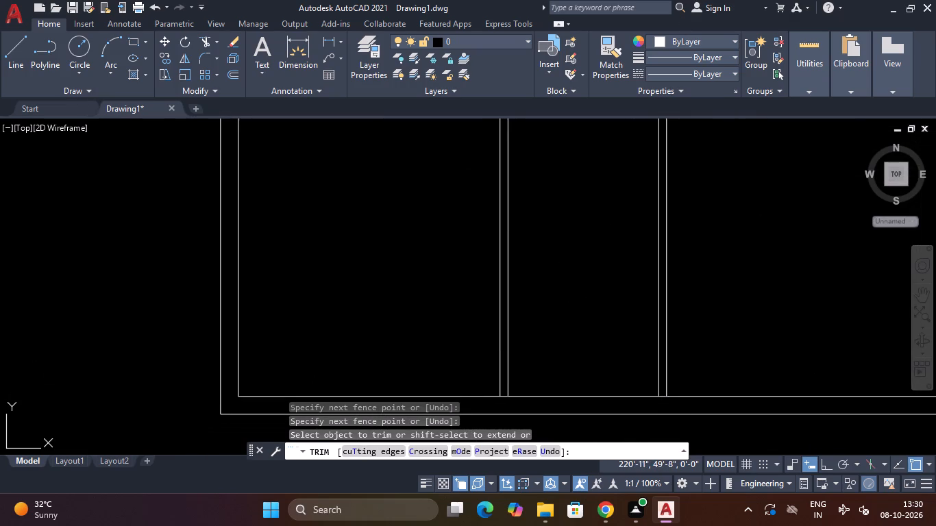
pyautogui.scroll(5, 504, 407)
pyautogui.click(479, 306)
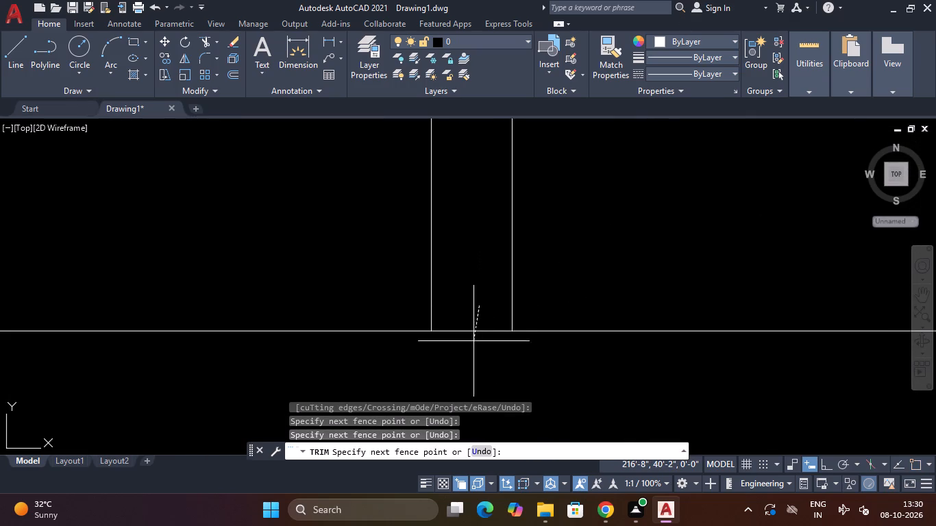
pyautogui.click(473, 342)
pyautogui.scroll(-5, 483, 340)
pyautogui.scroll(4, 639, 336)
pyautogui.click(608, 335)
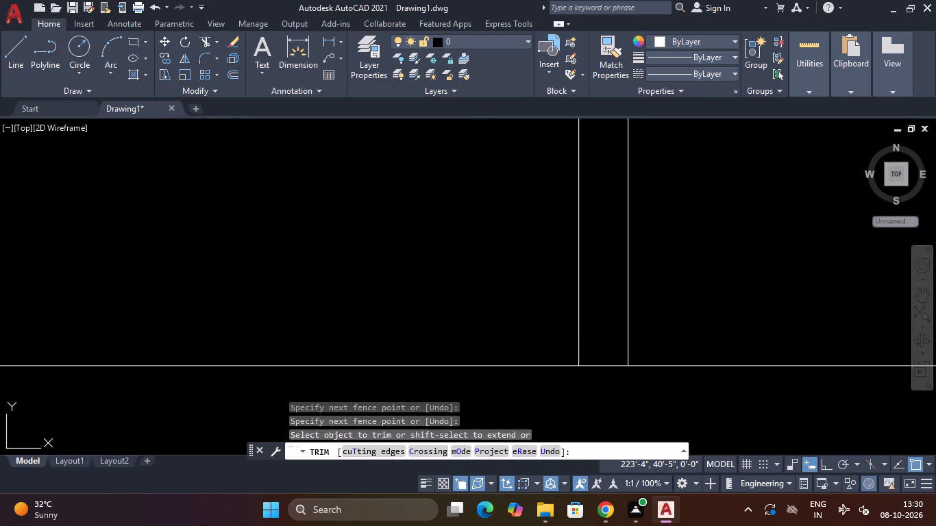
pyautogui.click(603, 384)
# Trim the right outer wall's inner line between the two lines of the lower horizontal partition.
pyautogui.scroll(-6, 646, 330)
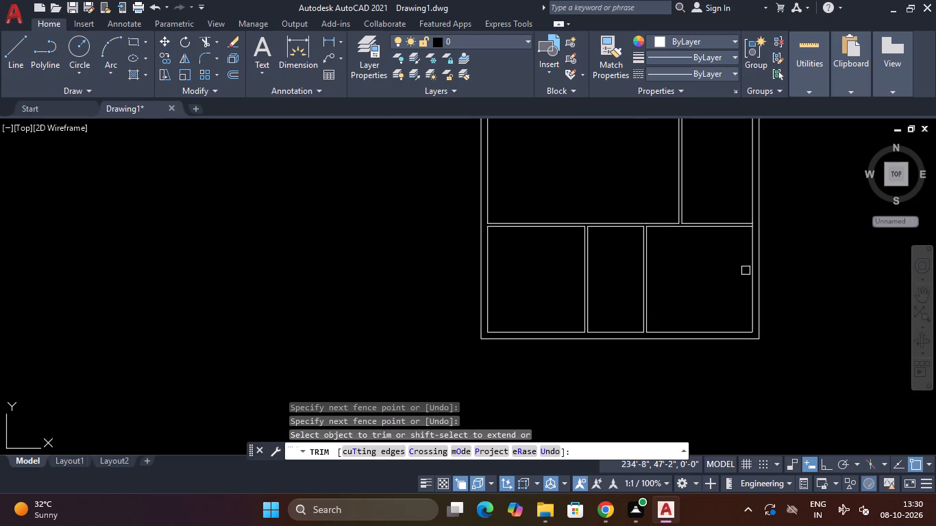
pyautogui.scroll(5, 752, 240)
pyautogui.scroll(-4, 700, 237)
pyautogui.scroll(2, 708, 212)
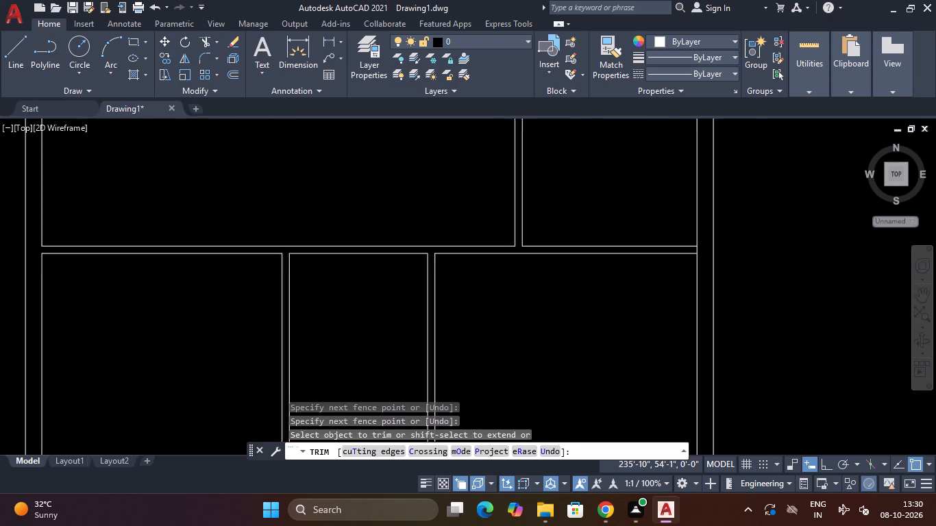
pyautogui.scroll(3, 708, 212)
pyautogui.scroll(-4, 676, 306)
pyautogui.scroll(4, 666, 325)
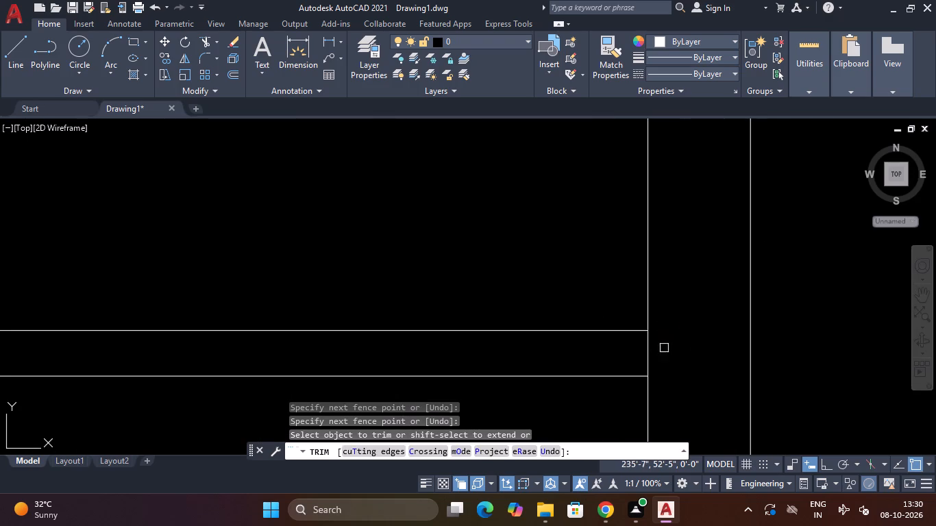
pyautogui.click(687, 350)
pyautogui.click(627, 357)
# Examine the partition and outer wall junctions across the whole floor plan for any remaining untrimmed lines.
pyautogui.scroll(-6, 449, 257)
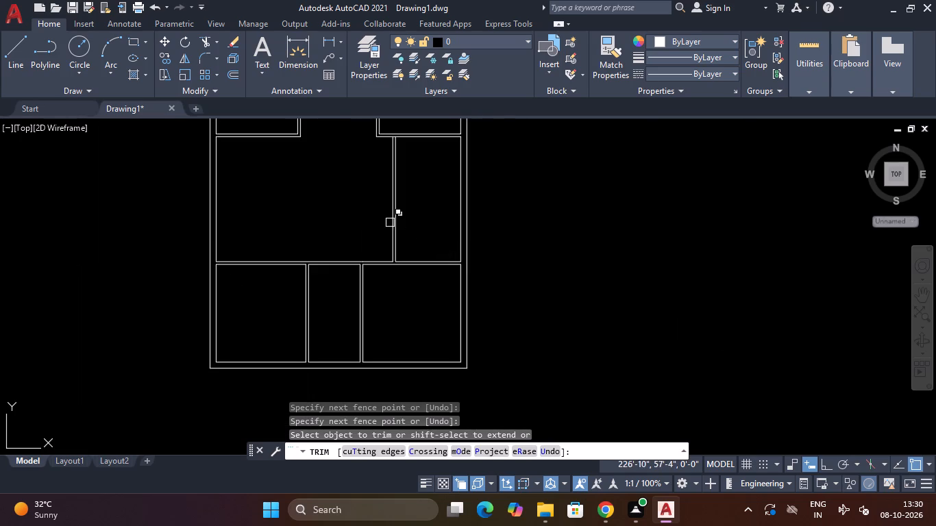
pyautogui.scroll(2, 216, 258)
pyautogui.scroll(-4, 369, 186)
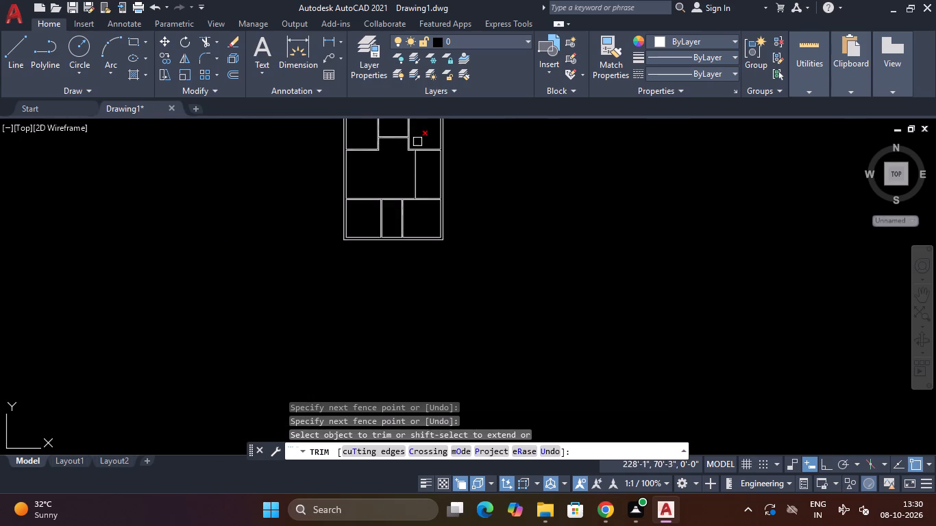
pyautogui.scroll(3, 421, 139)
pyautogui.scroll(-2, 430, 142)
pyautogui.scroll(3, 390, 136)
pyautogui.scroll(-3, 395, 134)
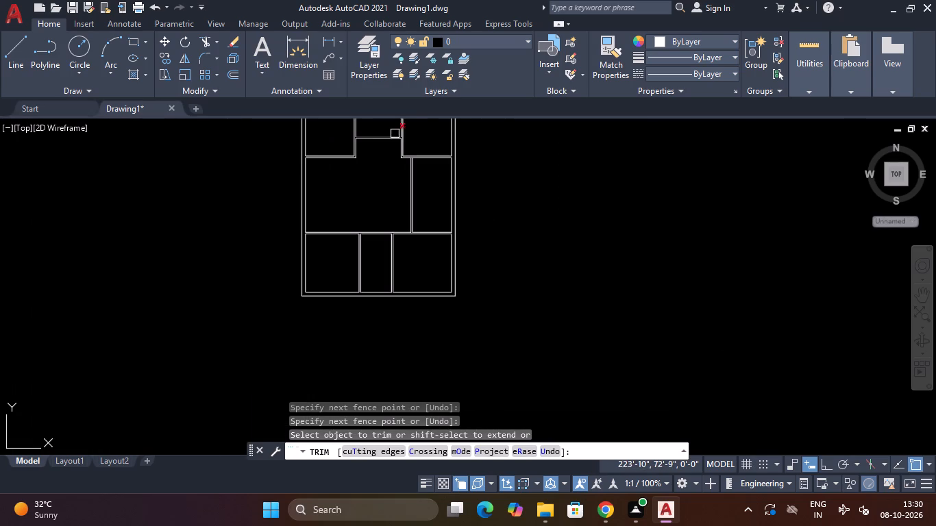
pyautogui.moveTo(374, 178); pyautogui.dragTo(378, 197, button='middle')
pyautogui.moveTo(378, 214); pyautogui.dragTo(378, 294, button='middle')
pyautogui.moveTo(378, 294); pyautogui.dragTo(432, 212, button='middle')
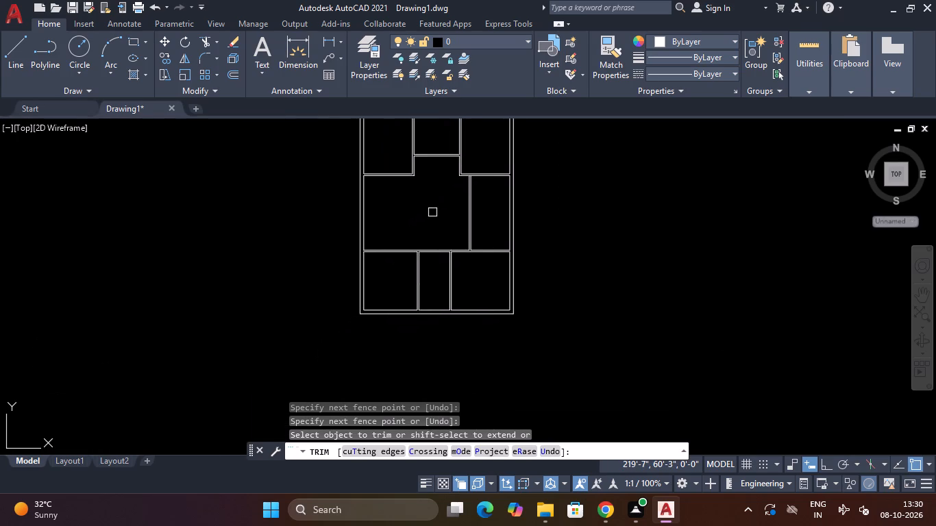
pyautogui.press('Escape')
pyautogui.press('Escape')
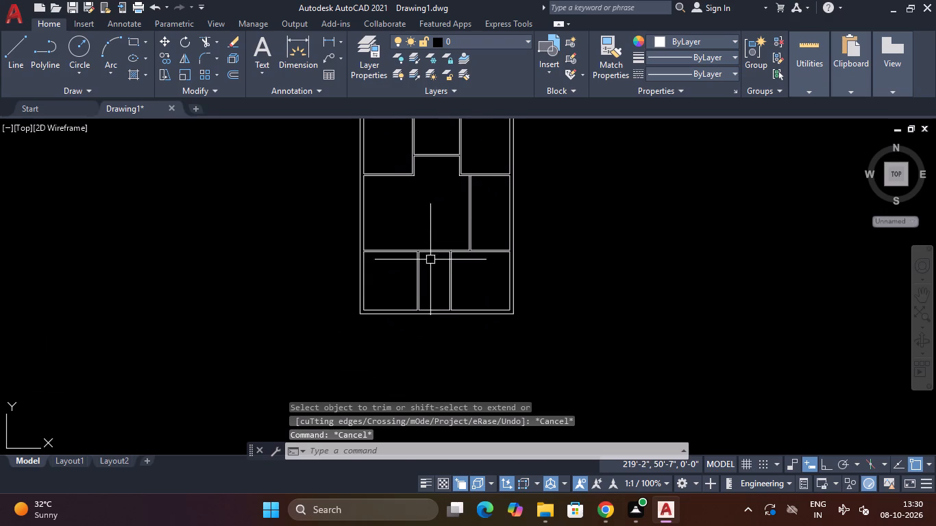
pyautogui.scroll(4, 439, 266)
pyautogui.scroll(-2, 439, 266)
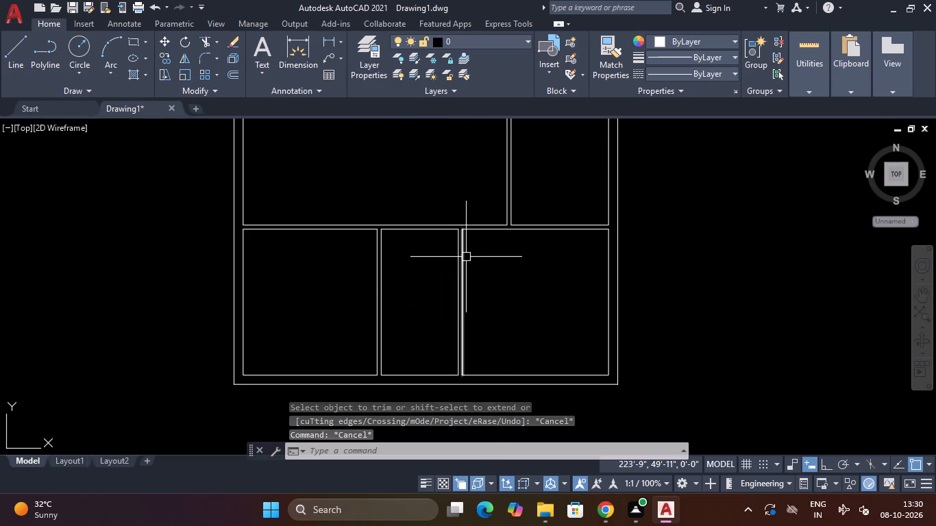
pyautogui.moveTo(449, 312); pyautogui.dragTo(505, 399, button='middle')
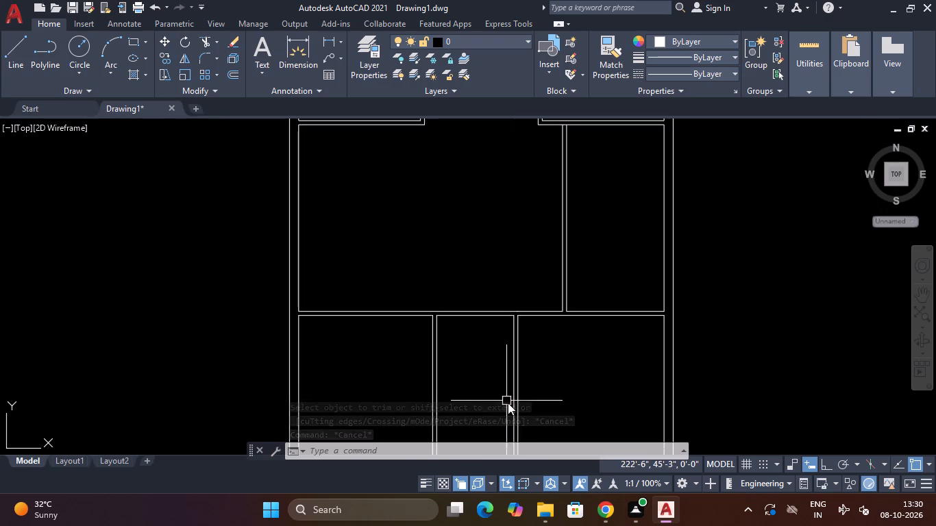
pyautogui.scroll(-3, 476, 218)
pyautogui.moveTo(474, 218); pyautogui.dragTo(479, 299, button='middle')
pyautogui.press('Escape')
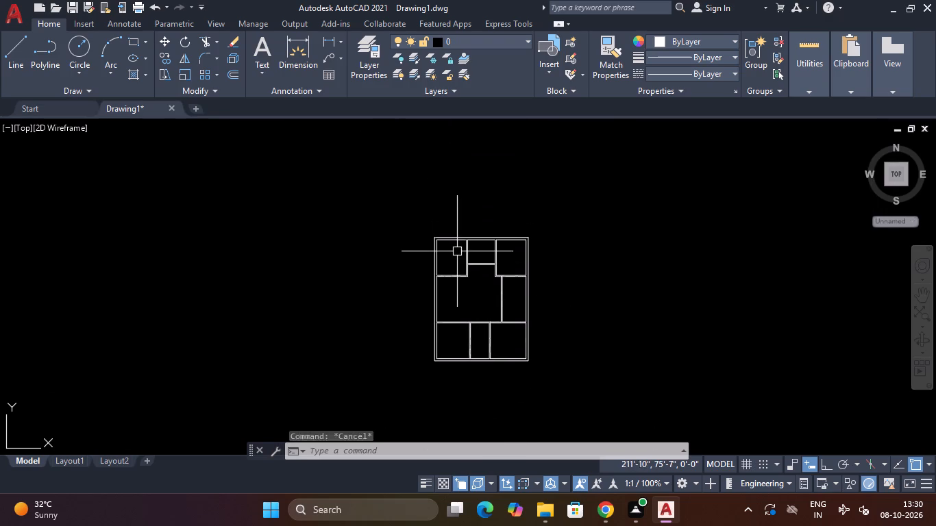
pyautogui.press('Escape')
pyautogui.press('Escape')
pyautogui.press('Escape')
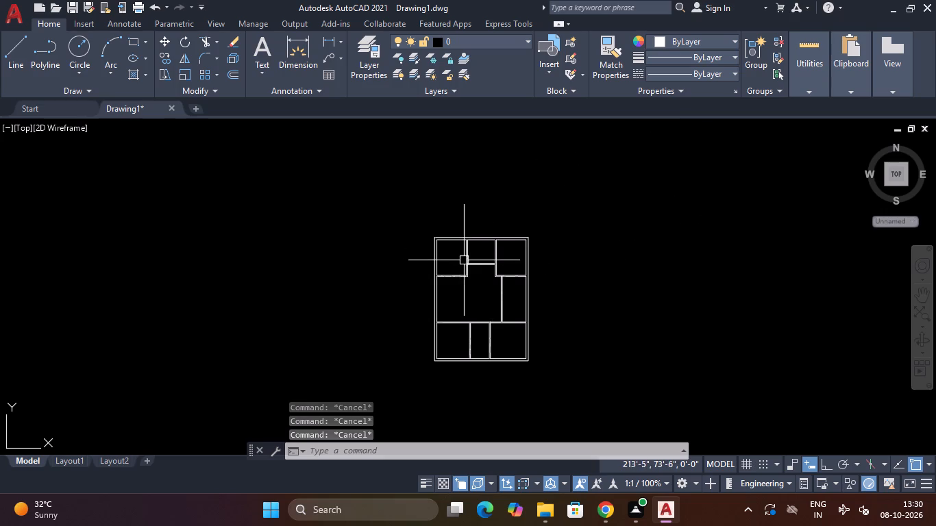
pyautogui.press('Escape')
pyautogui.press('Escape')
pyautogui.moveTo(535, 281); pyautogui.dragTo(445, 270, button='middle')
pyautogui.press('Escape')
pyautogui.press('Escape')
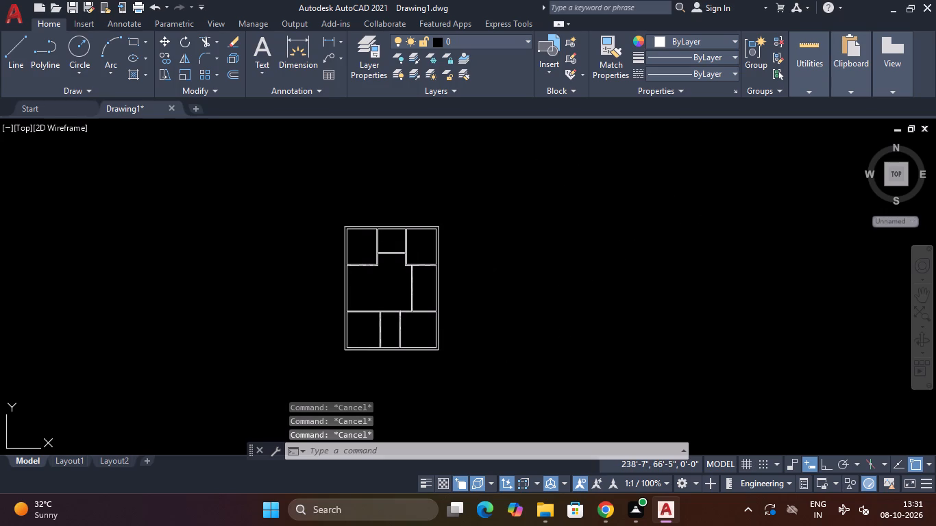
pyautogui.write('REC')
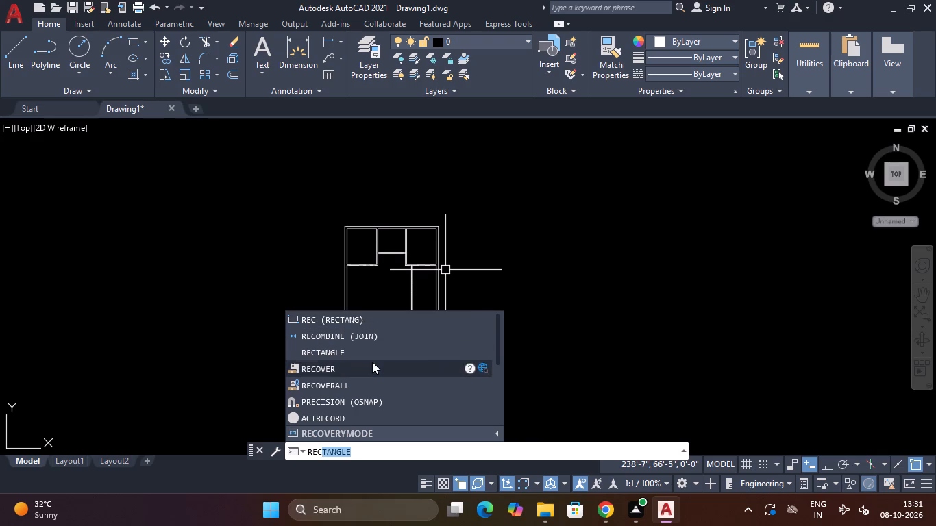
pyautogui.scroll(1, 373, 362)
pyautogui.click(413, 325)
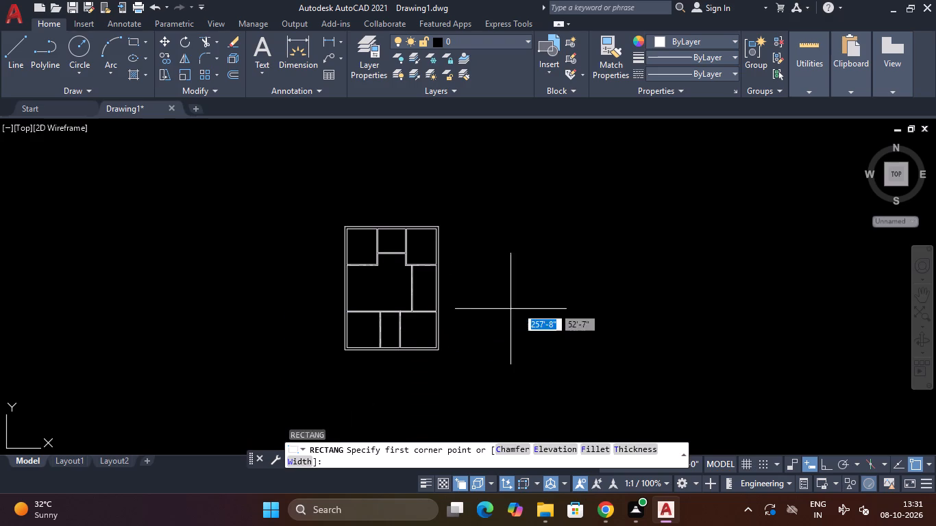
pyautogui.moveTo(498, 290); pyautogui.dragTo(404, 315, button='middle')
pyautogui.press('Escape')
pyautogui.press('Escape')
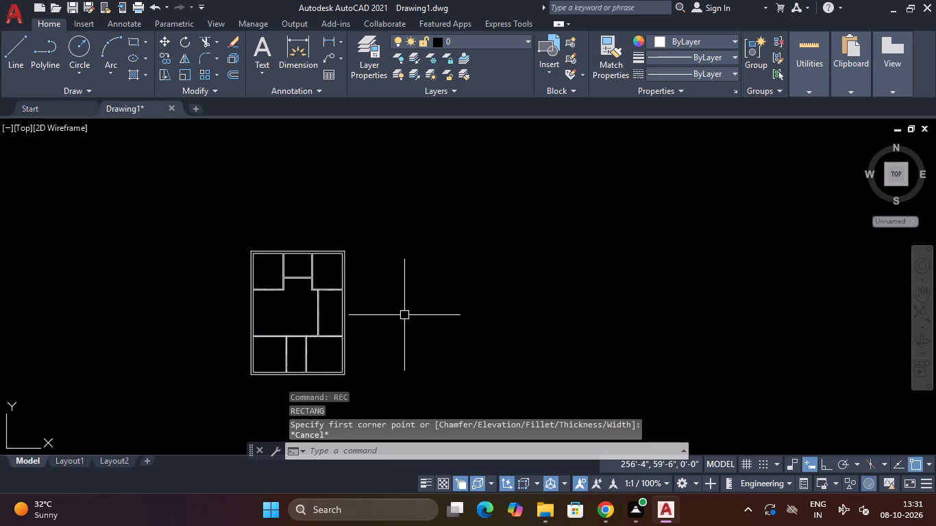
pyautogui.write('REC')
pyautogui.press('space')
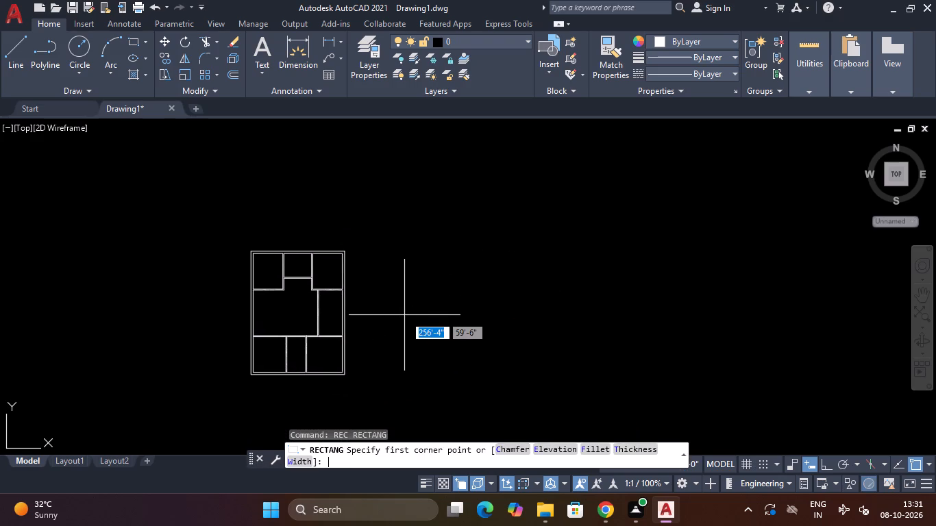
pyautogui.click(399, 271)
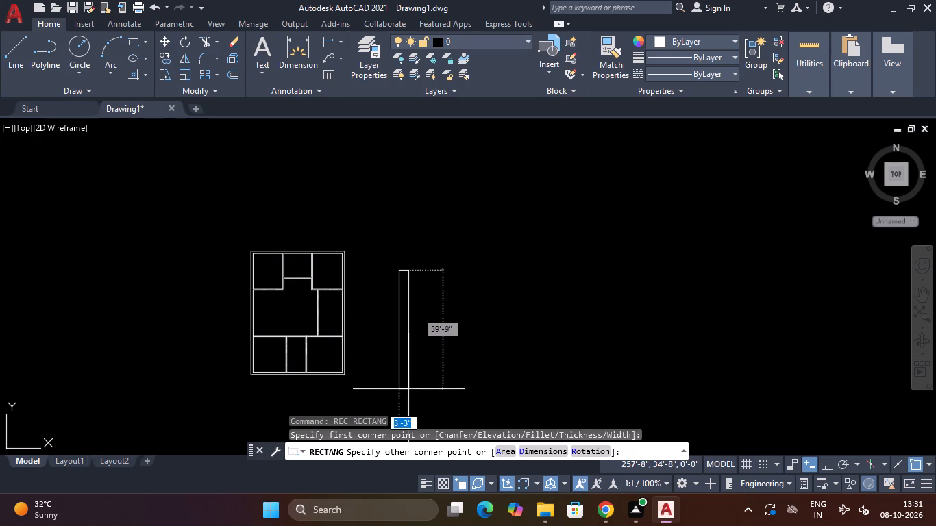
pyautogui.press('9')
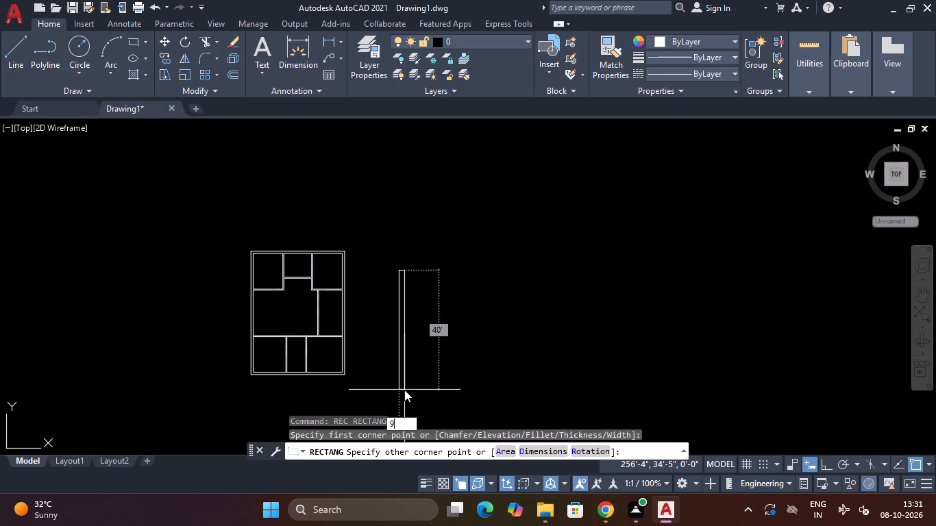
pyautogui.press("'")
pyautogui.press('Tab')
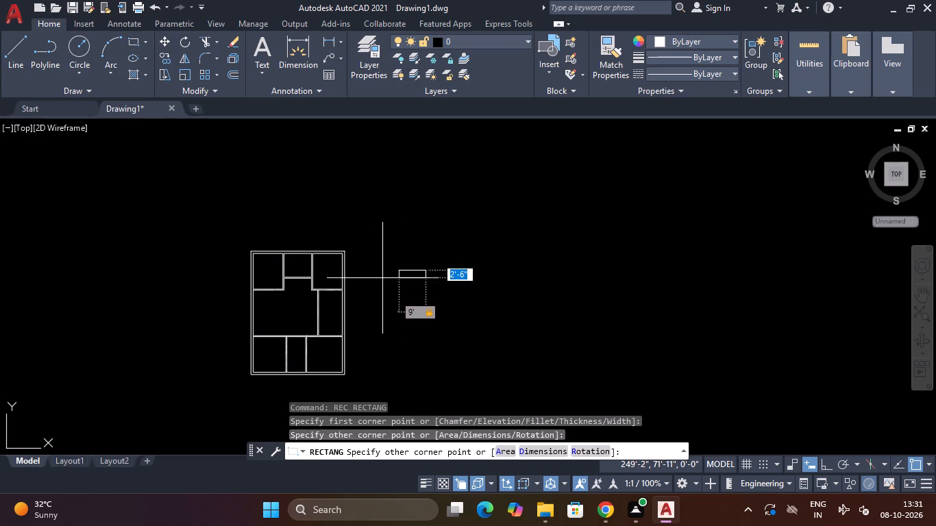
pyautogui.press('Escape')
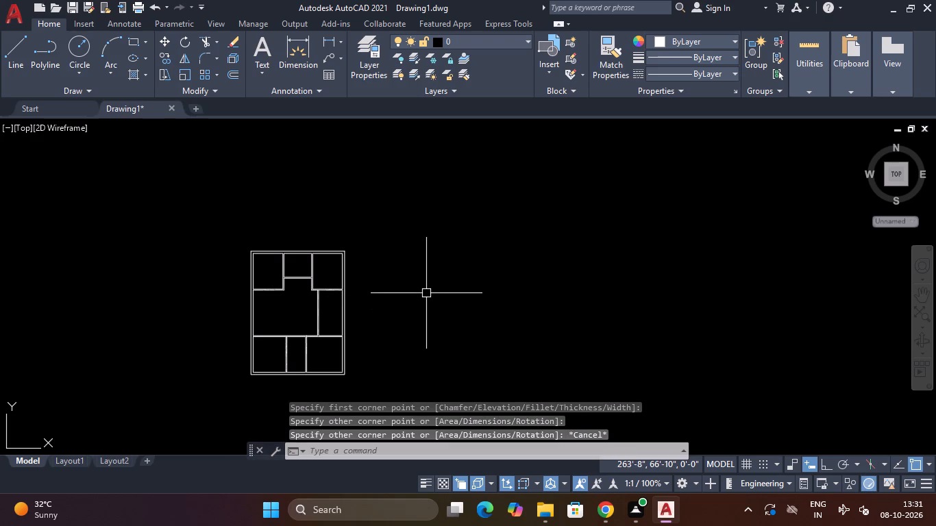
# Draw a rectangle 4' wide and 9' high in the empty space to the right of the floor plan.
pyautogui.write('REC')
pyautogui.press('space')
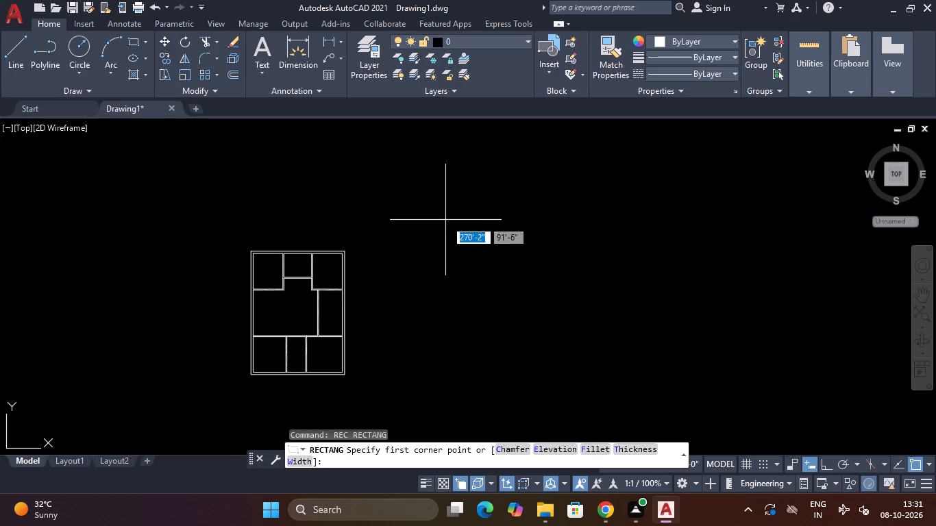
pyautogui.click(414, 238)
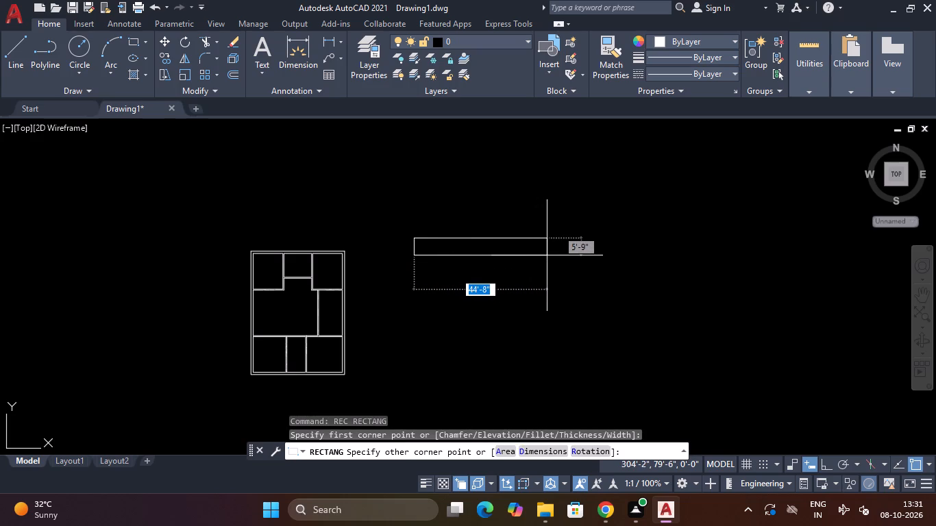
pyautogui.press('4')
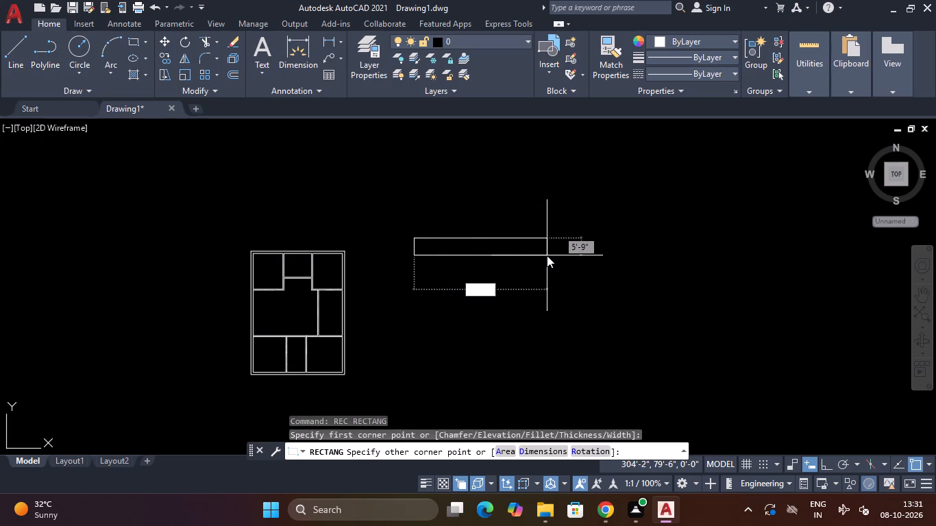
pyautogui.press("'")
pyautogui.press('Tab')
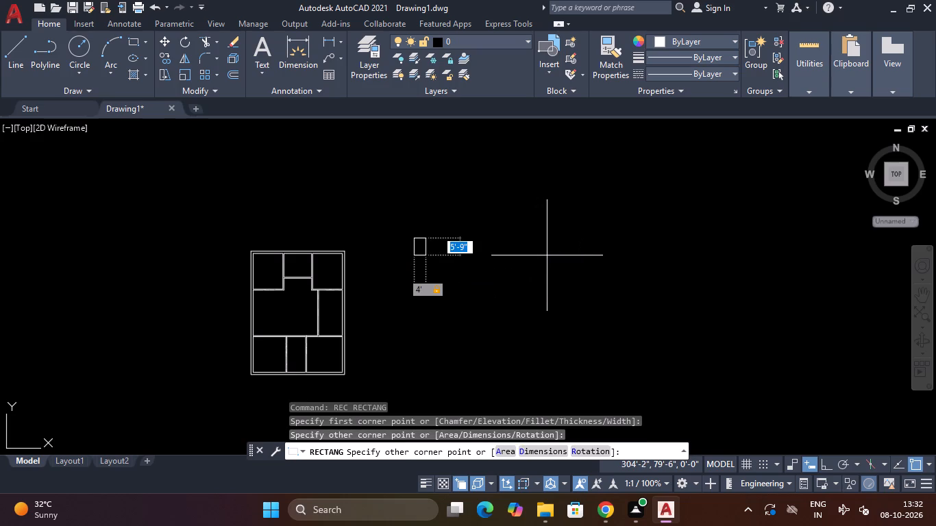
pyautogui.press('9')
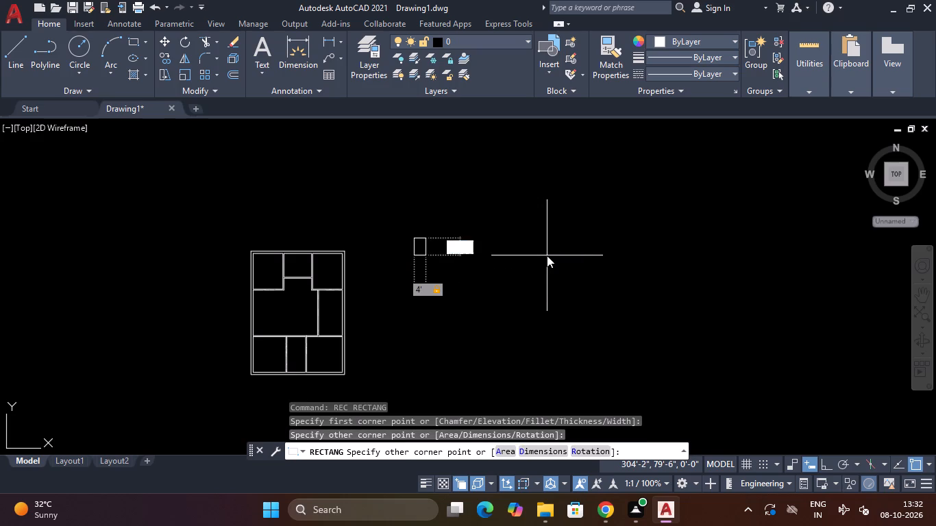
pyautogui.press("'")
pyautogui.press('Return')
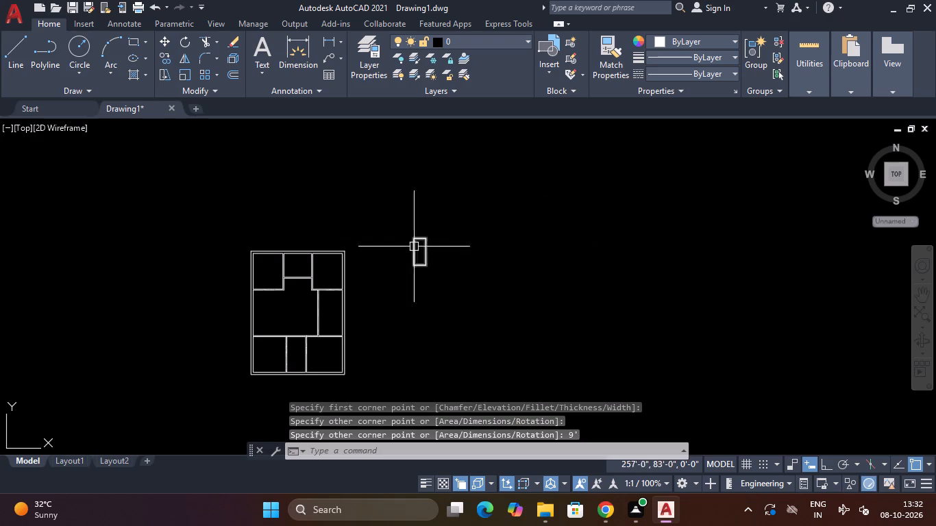
# Measure the side lengths of the rectangle beside the floor plan.
pyautogui.scroll(6, 428, 253)
pyautogui.scroll(-3, 460, 205)
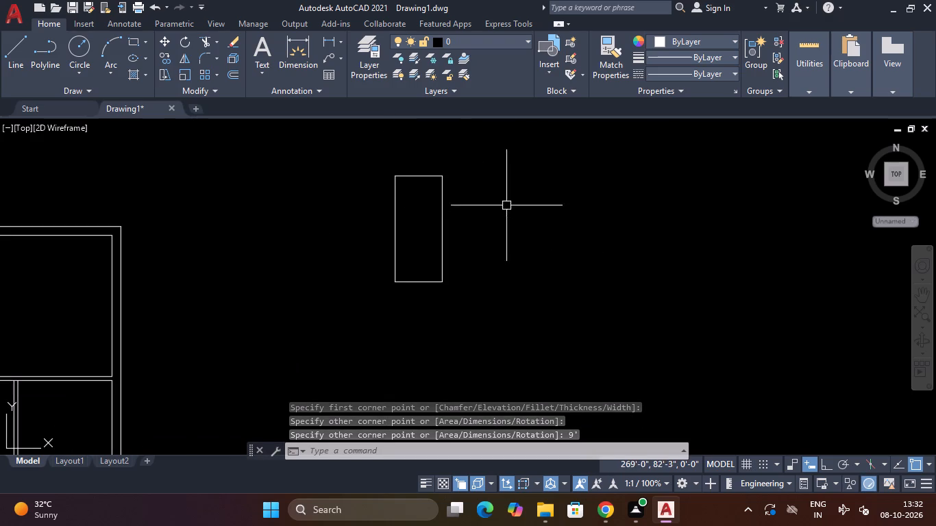
pyautogui.click(806, 46)
pyautogui.click(814, 103)
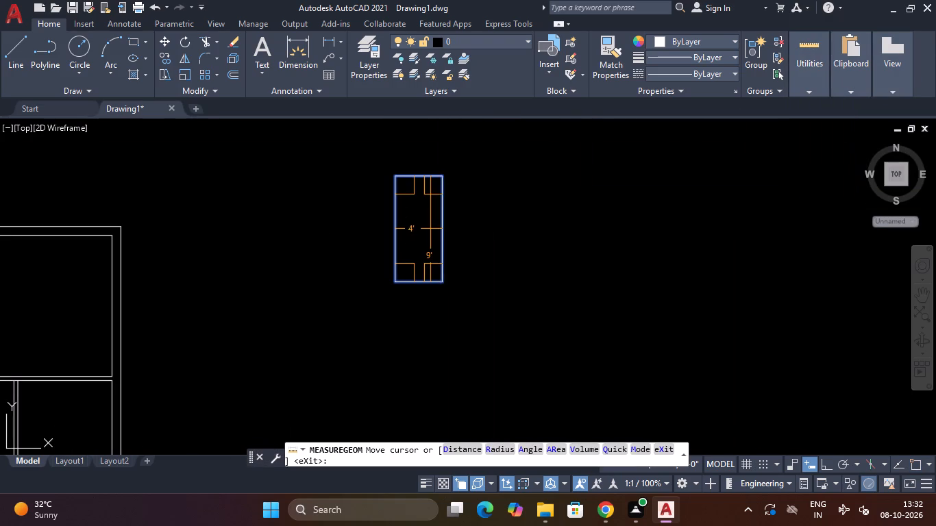
pyautogui.press('Escape')
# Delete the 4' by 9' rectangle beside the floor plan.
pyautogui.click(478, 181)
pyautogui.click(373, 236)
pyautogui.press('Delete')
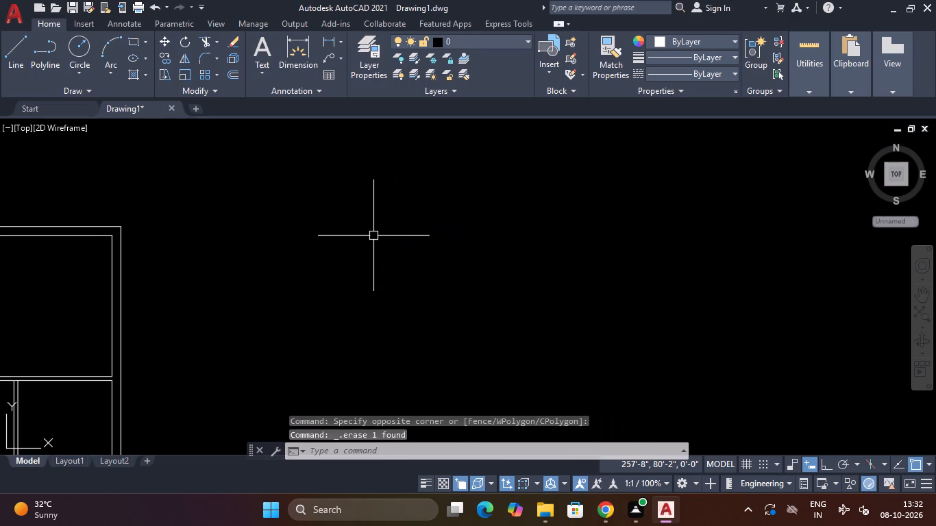
# Draw a rectangle 4' wide and 9" high in the empty space to the right of the floor plan.
pyautogui.write('REC')
pyautogui.press('space')
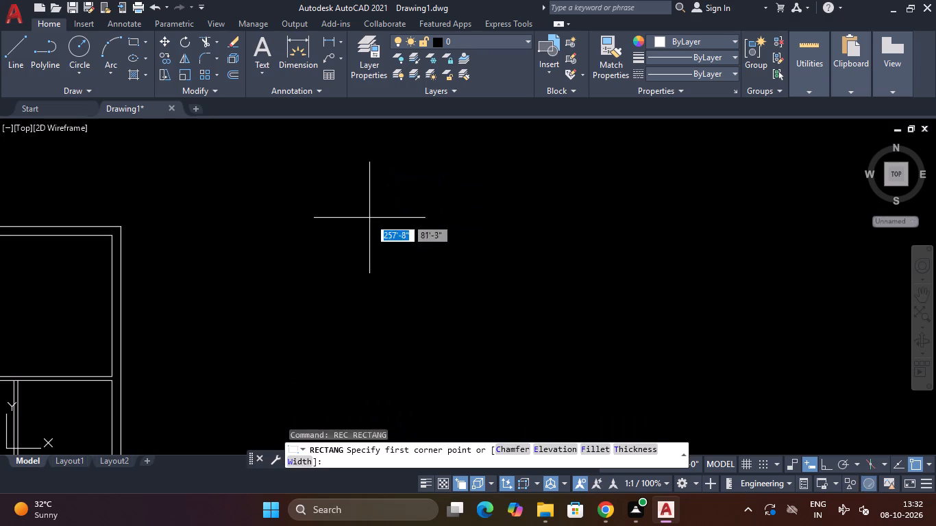
pyautogui.click(323, 177)
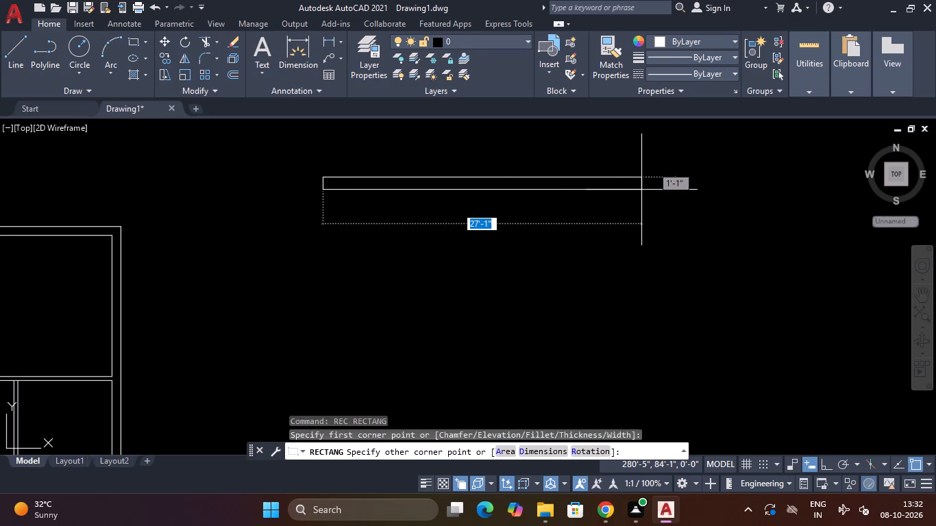
pyautogui.write("4'")
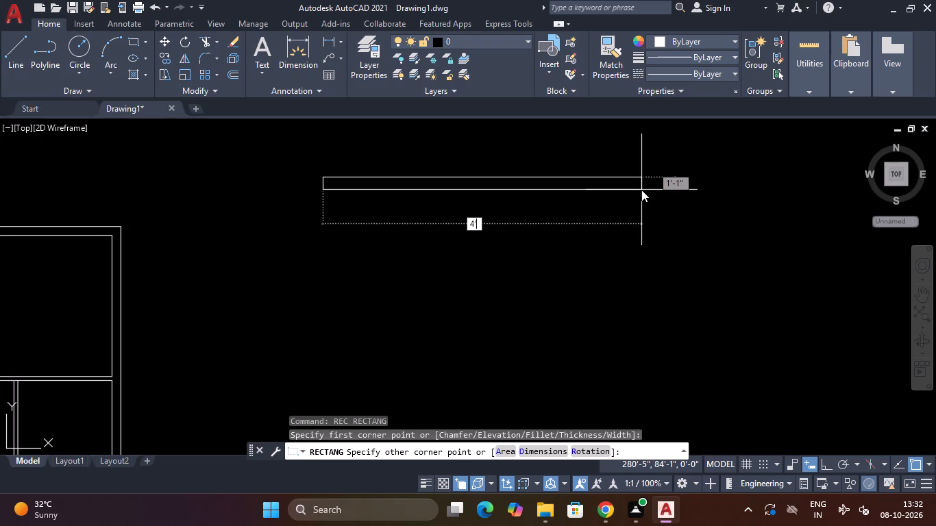
pyautogui.press('Tab')
pyautogui.press('9')
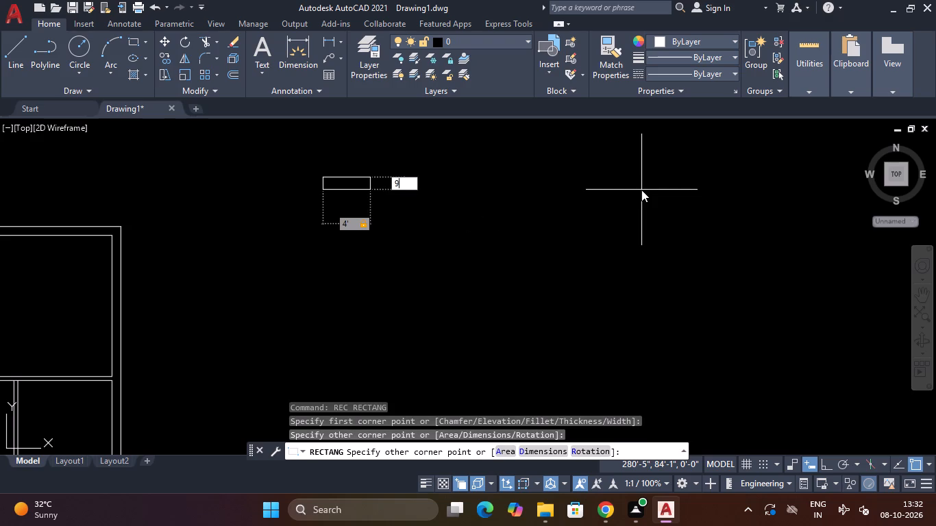
pyautogui.hotkey('shift', '"')
pyautogui.press('Return')
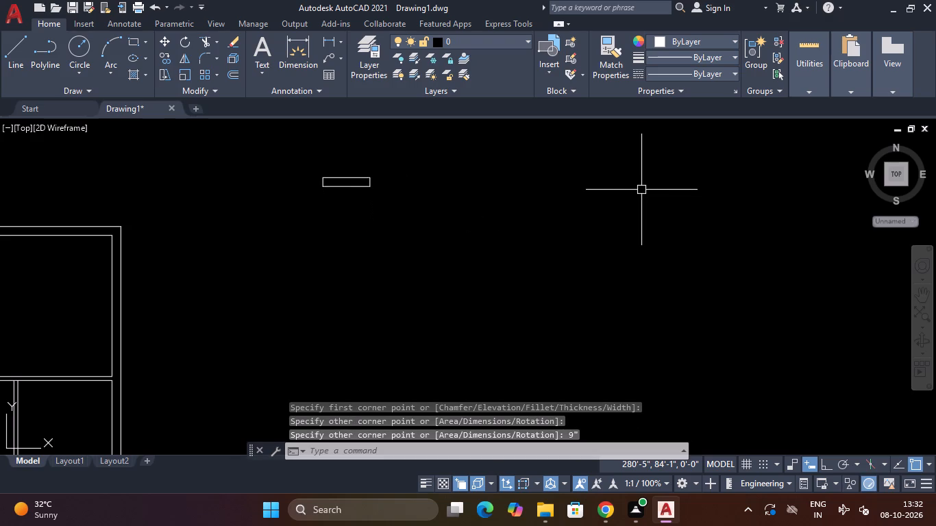
# Explode the 4' by 9" rectangle into separate lines.
pyautogui.scroll(3, 308, 176)
pyautogui.click(437, 159)
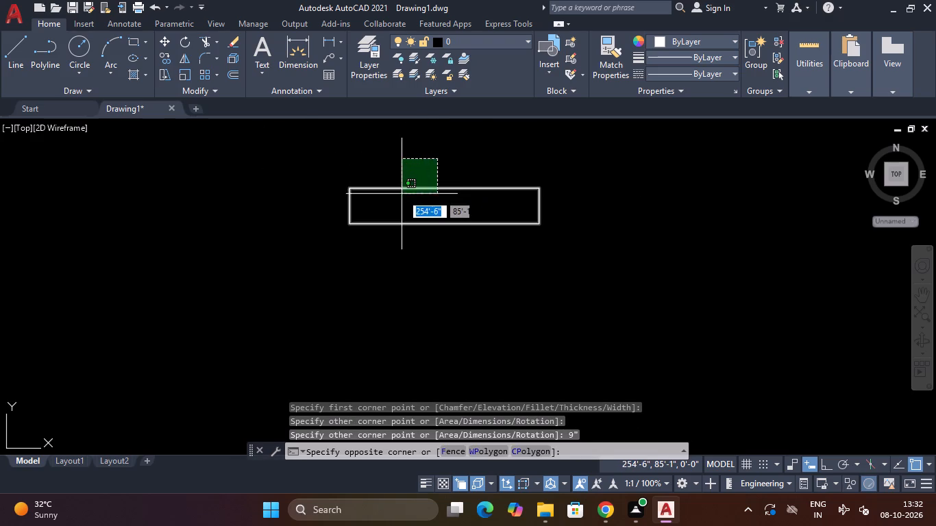
pyautogui.click(399, 197)
pyautogui.write('EXP')
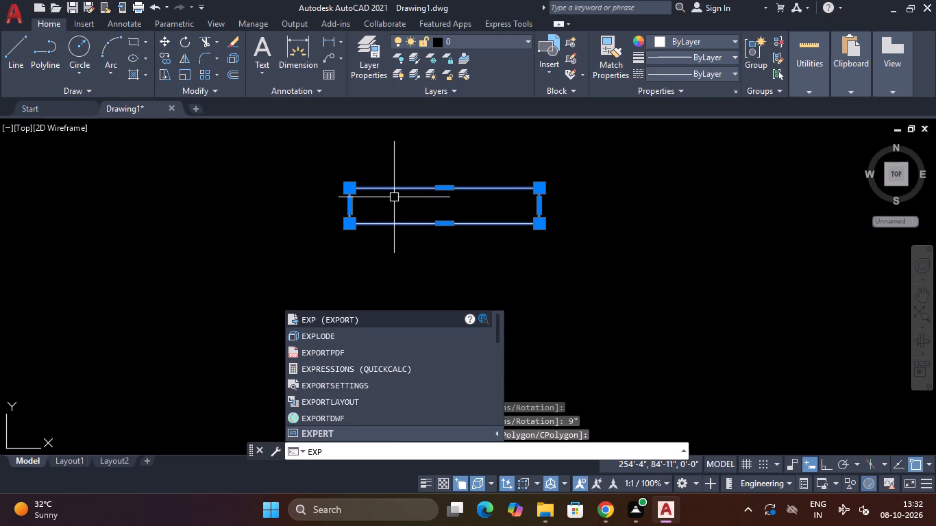
pyautogui.press('Down')
pyautogui.press('Return')
pyautogui.scroll(3, 394, 197)
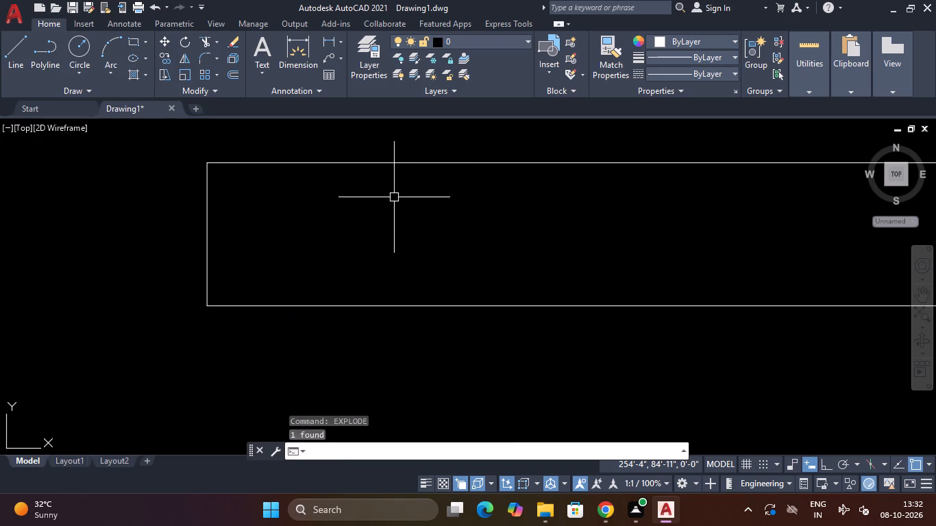
pyautogui.scroll(-3, 415, 173)
pyautogui.moveTo(415, 214); pyautogui.dragTo(399, 289, button='middle')
pyautogui.press('Escape')
pyautogui.press('Escape')
# Offset the exploded rectangle's top edge 1" downward, and offset the resulting line another 1" downward.
pyautogui.write('O')
pyautogui.press('space')
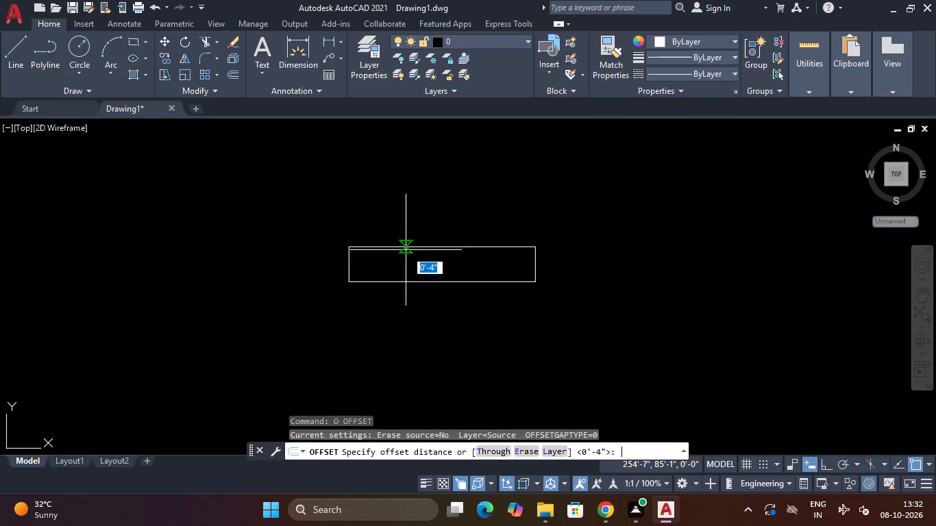
pyautogui.write('1"')
pyautogui.press('Return')
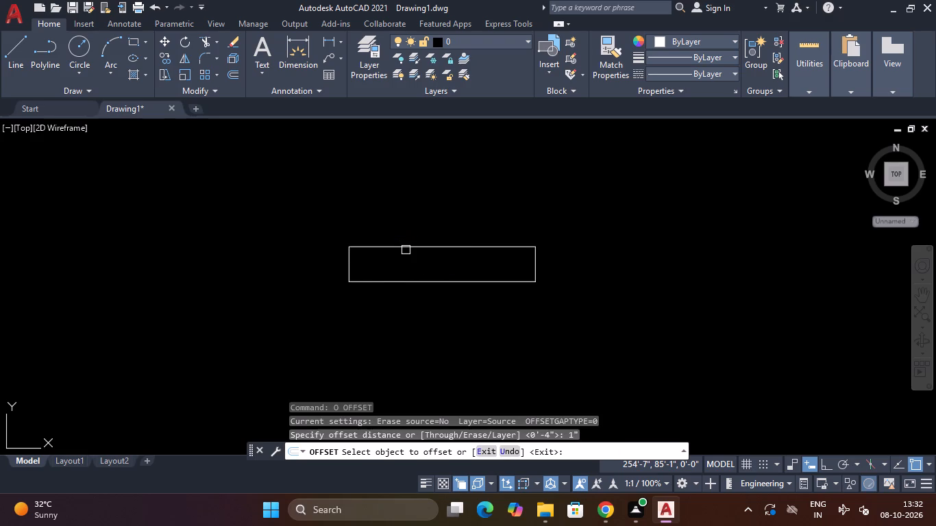
pyautogui.scroll(2, 406, 250)
pyautogui.click(427, 240)
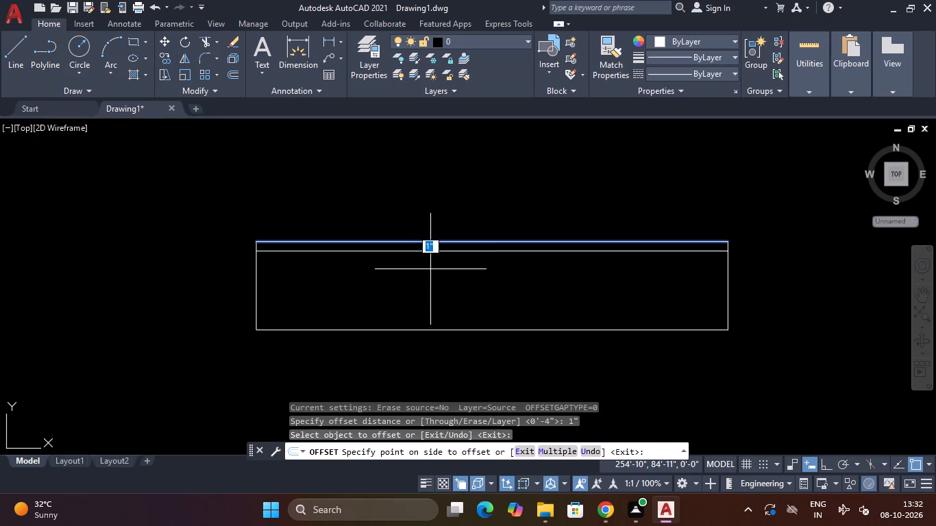
pyautogui.click(430, 269)
pyautogui.click(442, 249)
pyautogui.click(433, 283)
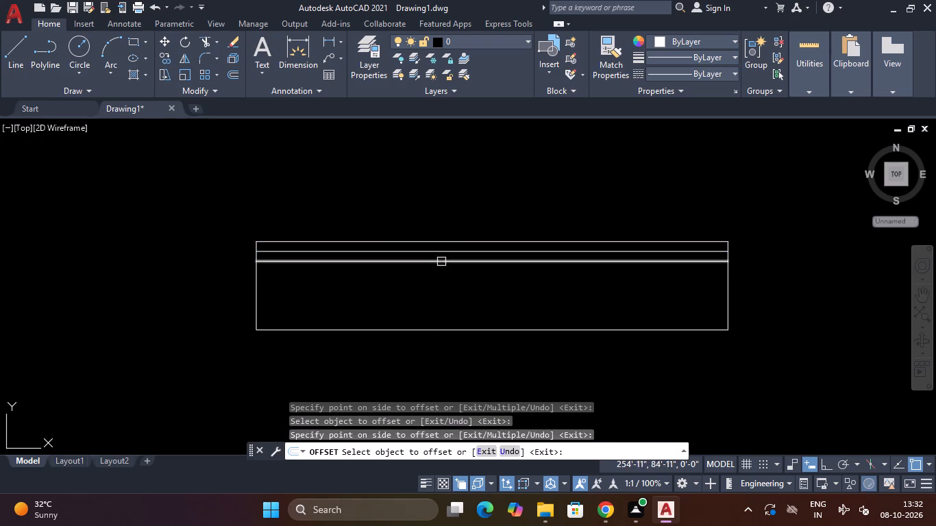
# Offset the lowest new line repeatedly at 1" spacing with the Multiple option, down to the rectangle's bottom edge.
pyautogui.click(441, 262)
pyautogui.write('M')
pyautogui.press('space')
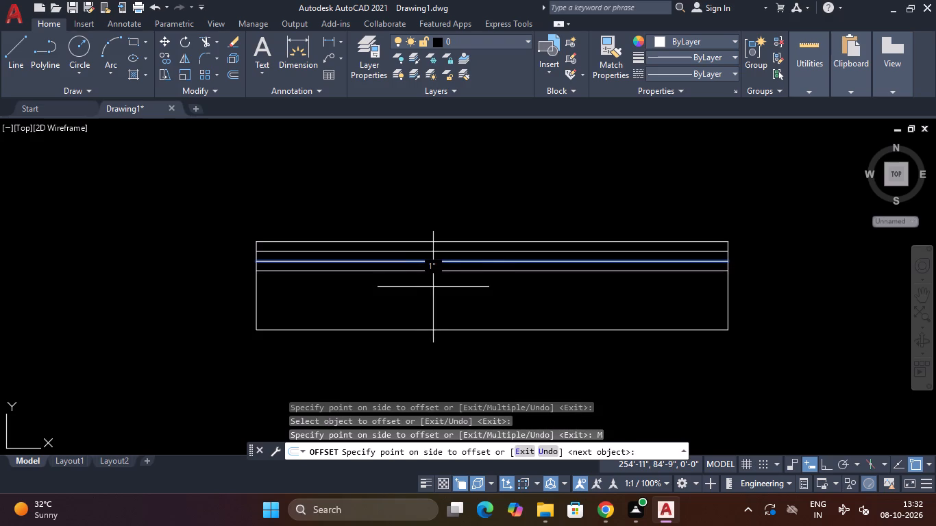
pyautogui.doubleClick(436, 363)
pyautogui.tripleClick(447, 373)
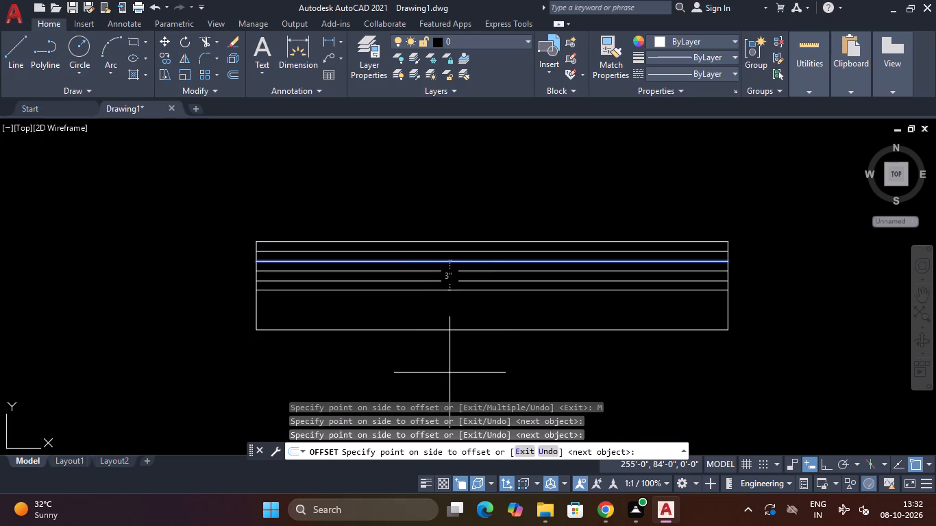
pyautogui.click(449, 379)
pyautogui.doubleClick(449, 385)
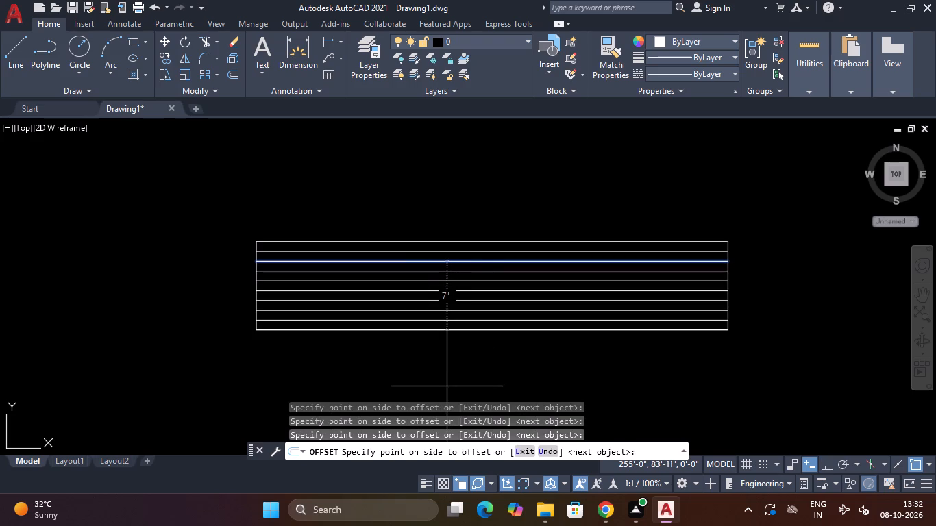
pyautogui.click(447, 386)
pyautogui.press('Escape')
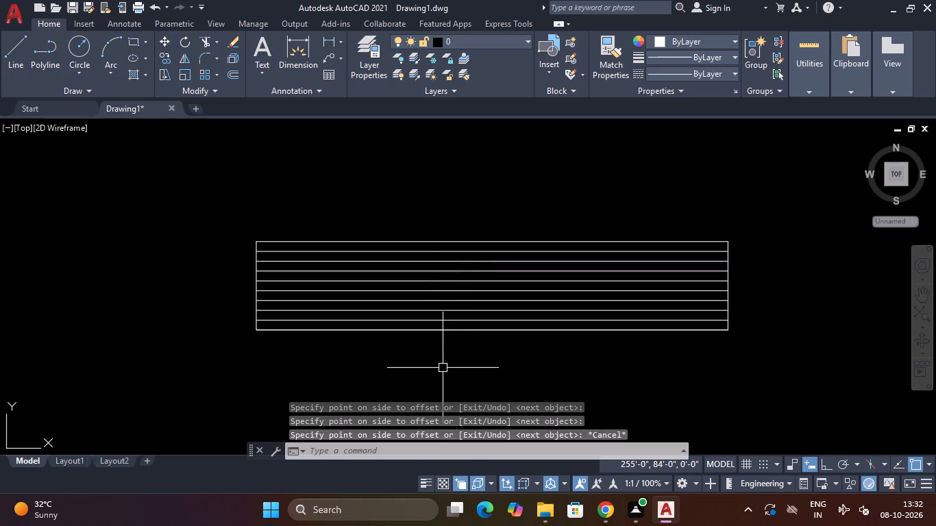
# Select all lines of the 4' by 9" symbol and join them.
pyautogui.scroll(3, 441, 364)
pyautogui.scroll(-3, 441, 364)
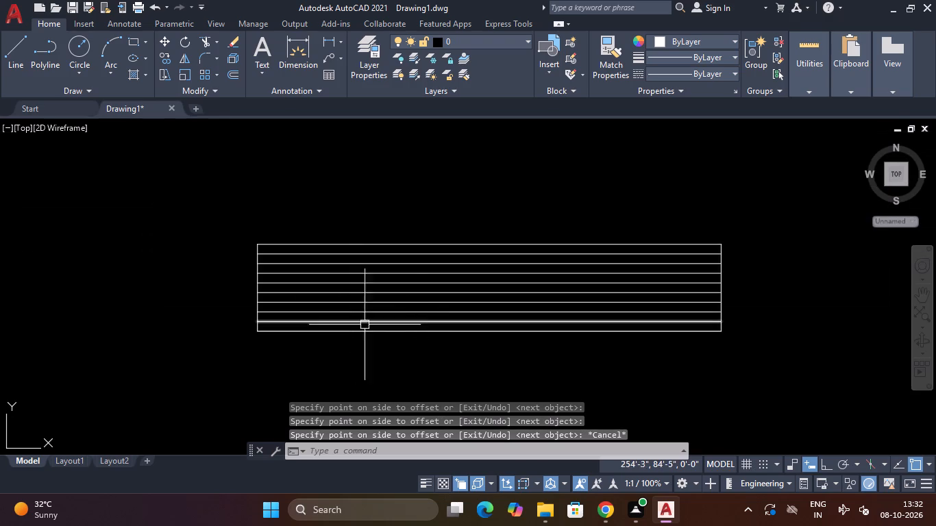
pyautogui.moveTo(752, 212); pyautogui.dragTo(737, 236)
pyautogui.click(247, 376)
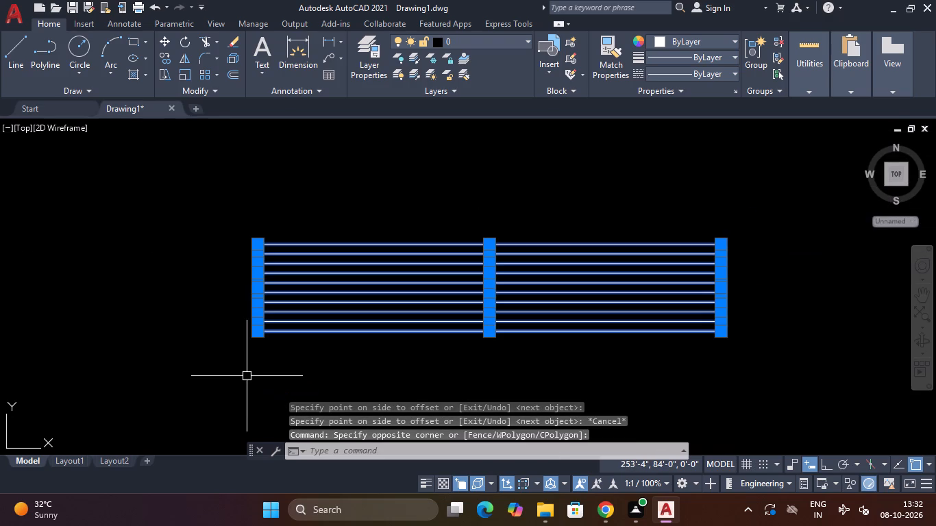
pyautogui.write('J')
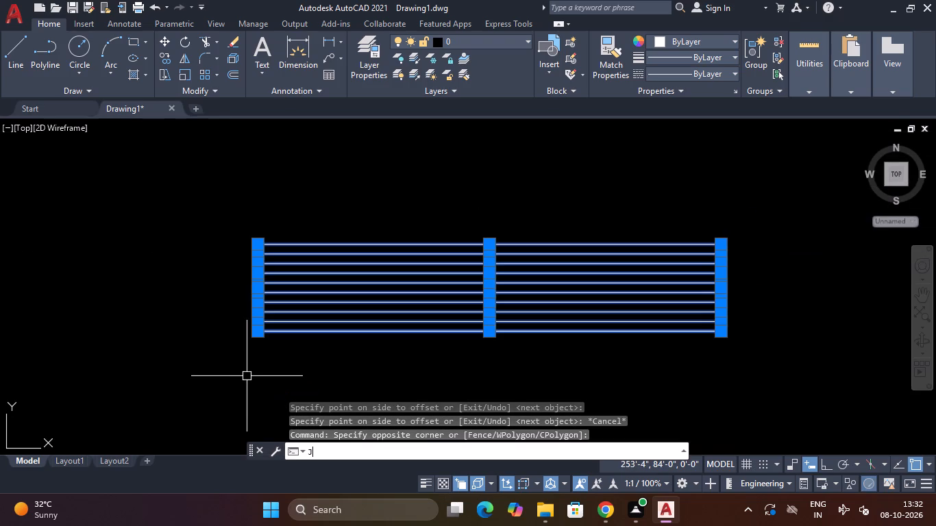
pyautogui.press('space')
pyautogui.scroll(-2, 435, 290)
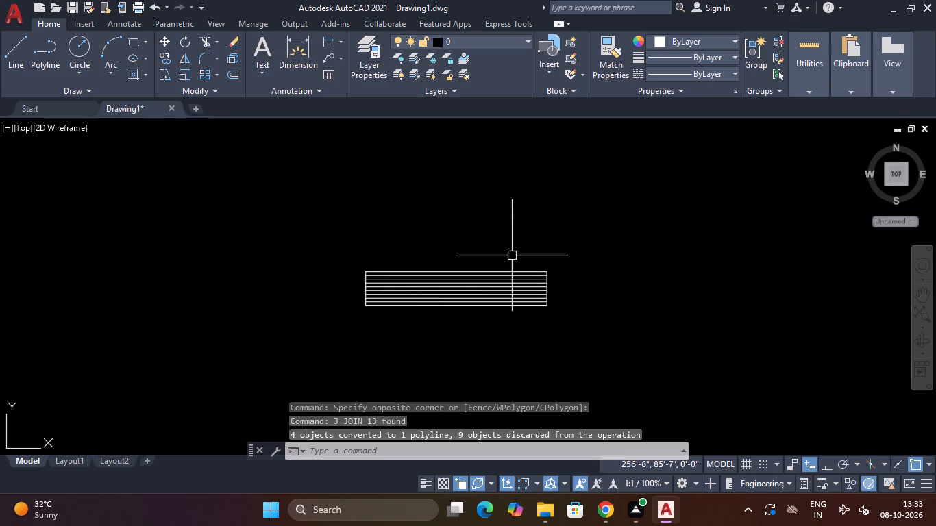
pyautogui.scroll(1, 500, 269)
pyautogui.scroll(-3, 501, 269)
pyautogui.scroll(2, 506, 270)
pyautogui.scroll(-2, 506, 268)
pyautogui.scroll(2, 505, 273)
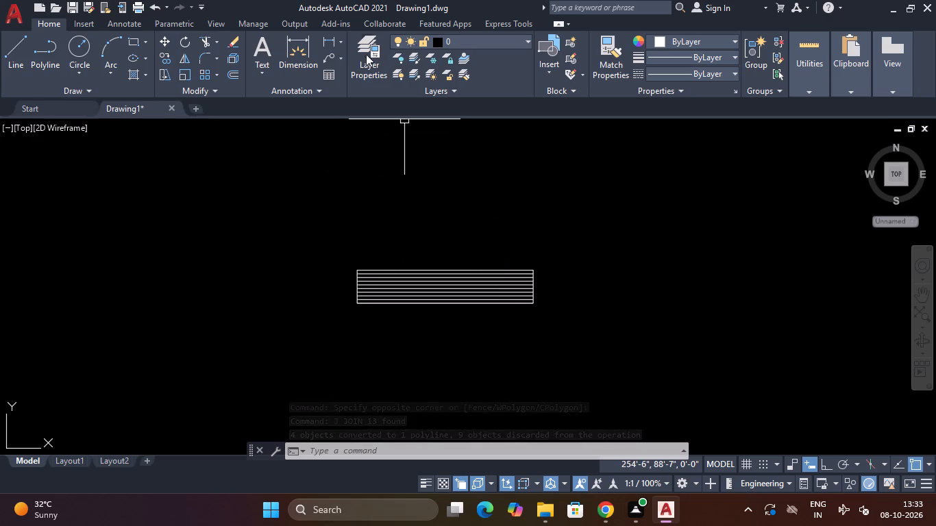
# Create a new layer named WINDOW.
pyautogui.click(360, 59)
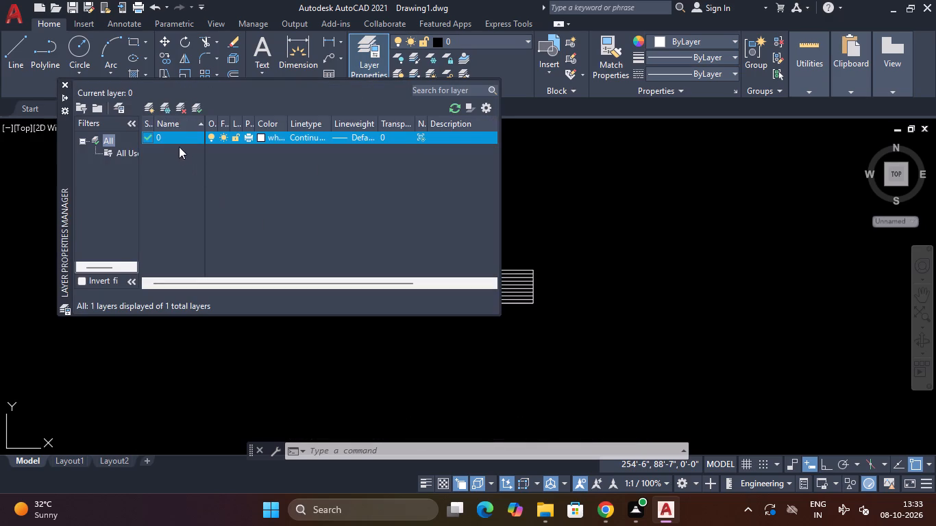
pyautogui.click(153, 104)
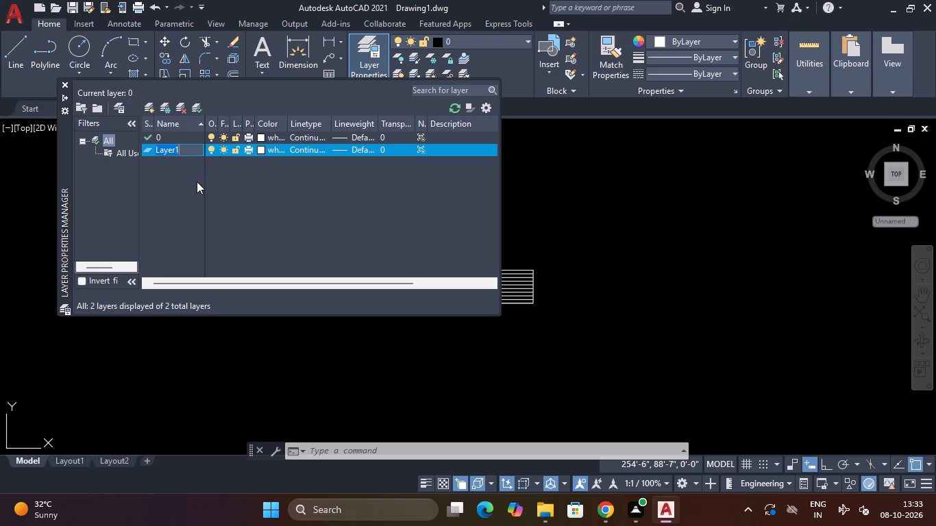
pyautogui.press('BackSpace')
pyautogui.write('WIND')
pyautogui.write('OW')
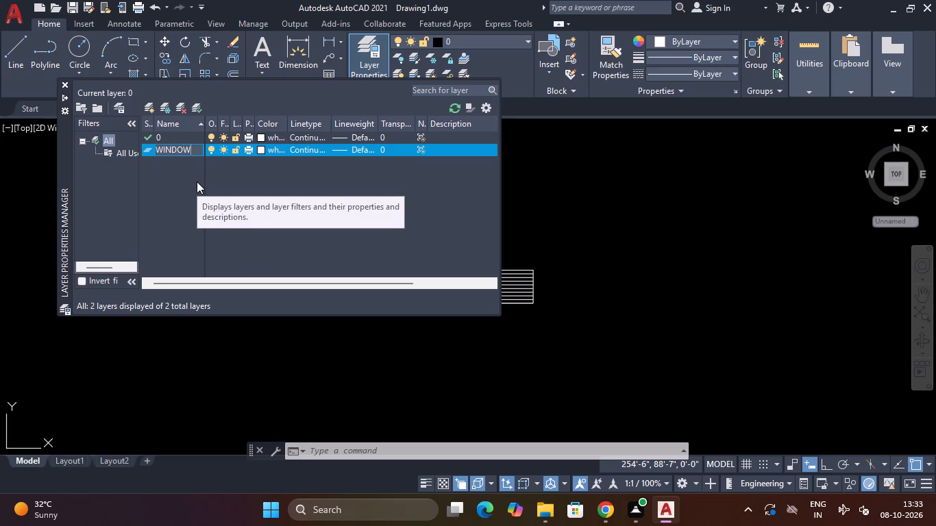
pyautogui.press('Return')
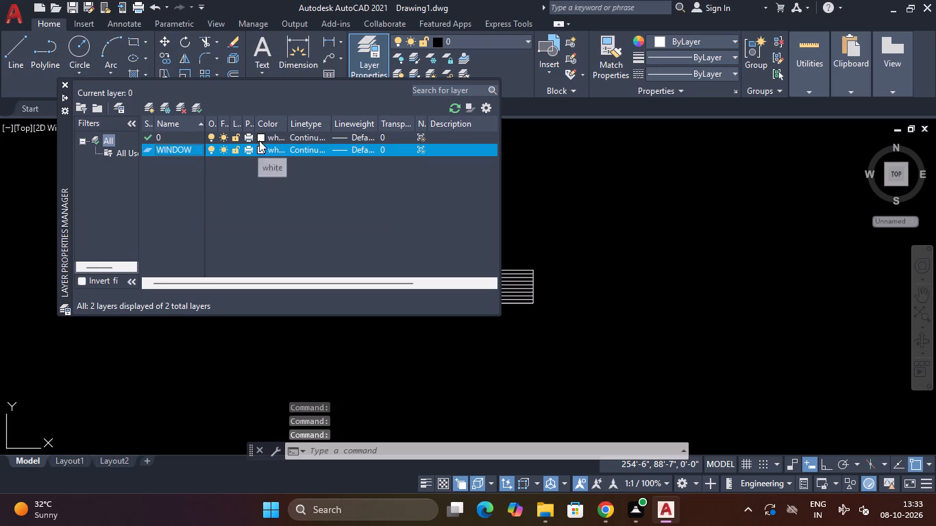
# Set the WINDOW layer's color to light blue, index color 151.
pyautogui.click(262, 153)
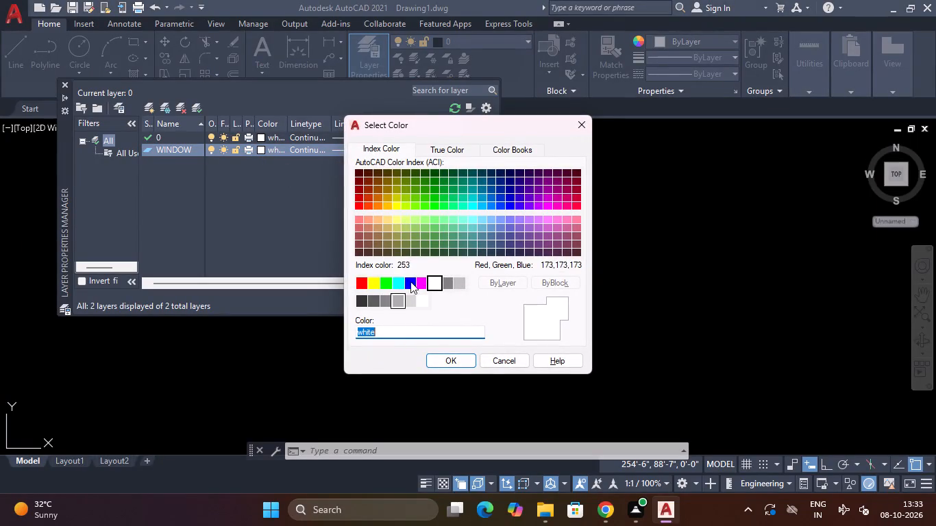
pyautogui.click(388, 218)
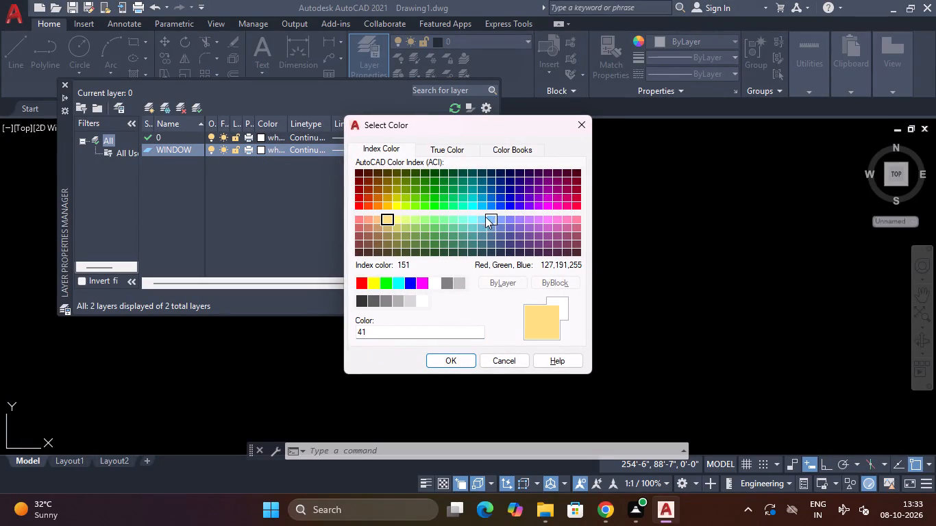
pyautogui.click(491, 221)
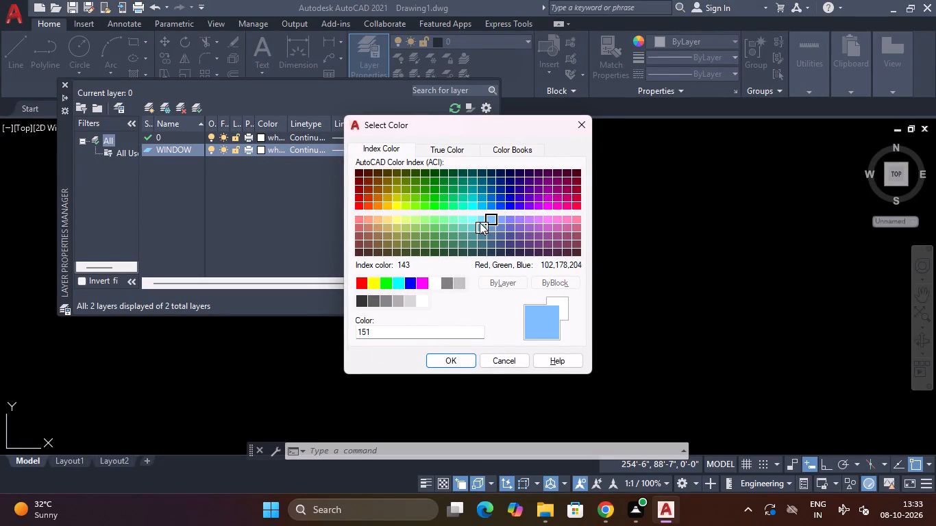
pyautogui.click(462, 358)
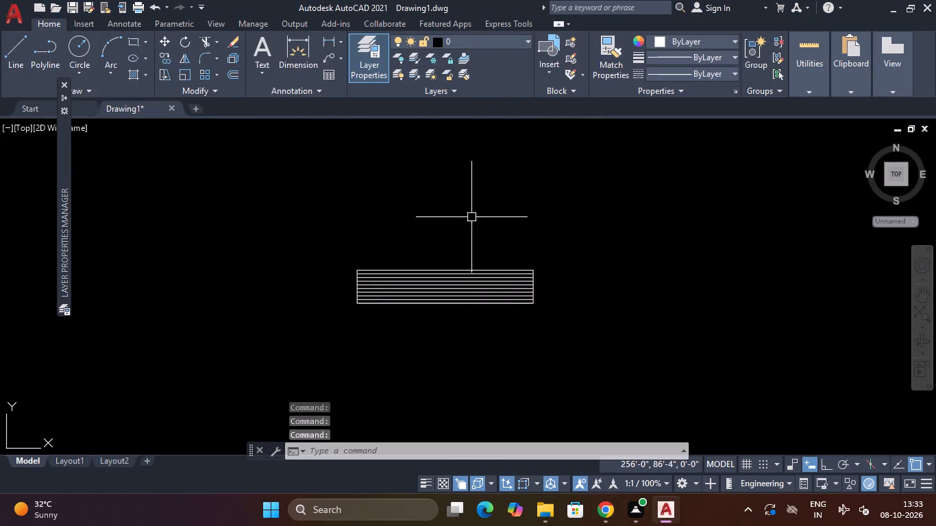
# Make WINDOW the current layer.
pyautogui.click(484, 44)
pyautogui.doubleClick(492, 77)
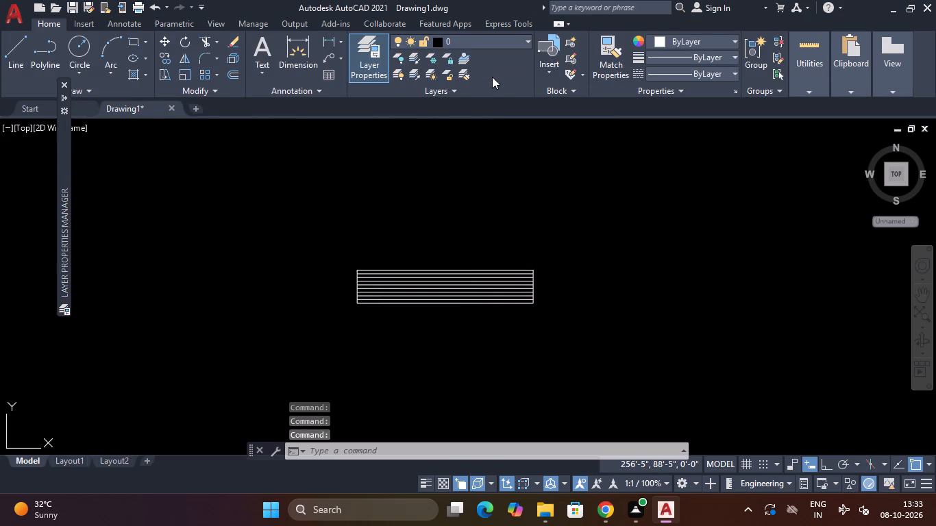
# Draw a short sample line on the WINDOW layer, above and to the right of the striped symbol.
pyautogui.write('L')
pyautogui.press('space')
pyautogui.click(557, 182)
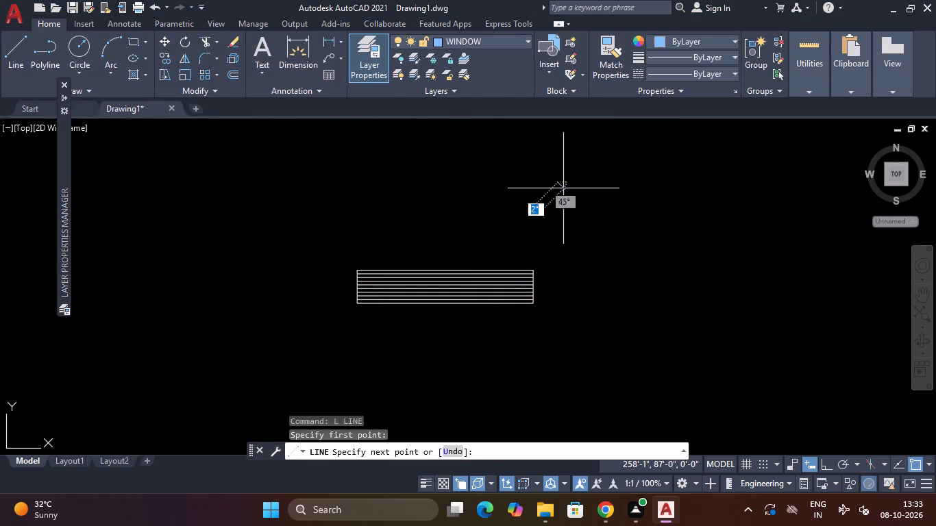
pyautogui.click(616, 198)
pyautogui.press('Escape')
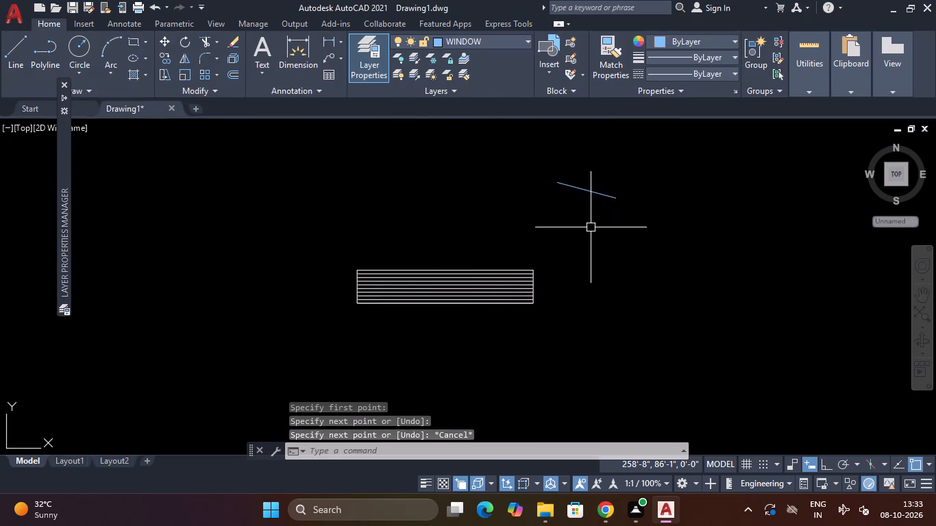
# Match the properties of the short sample line onto the whole striped window symbol.
pyautogui.write('MA')
pyautogui.press('space')
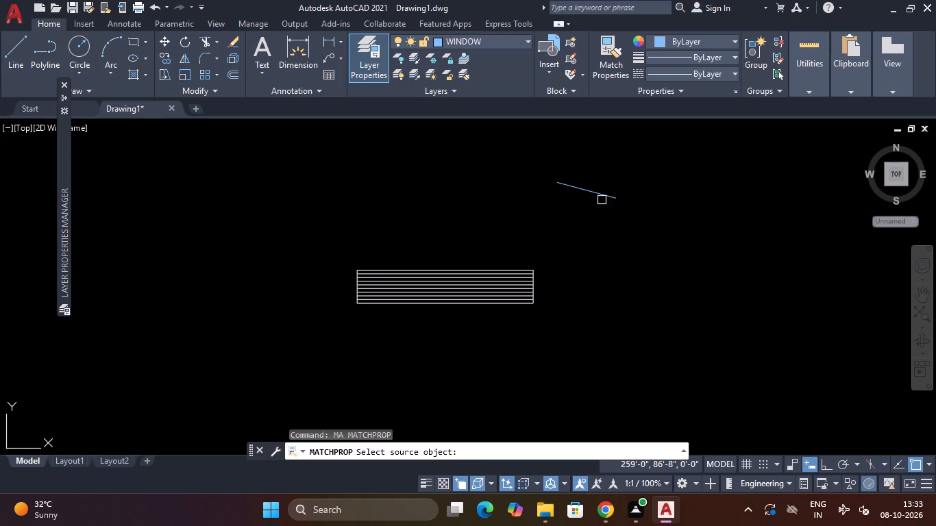
pyautogui.click(600, 195)
pyautogui.click(568, 232)
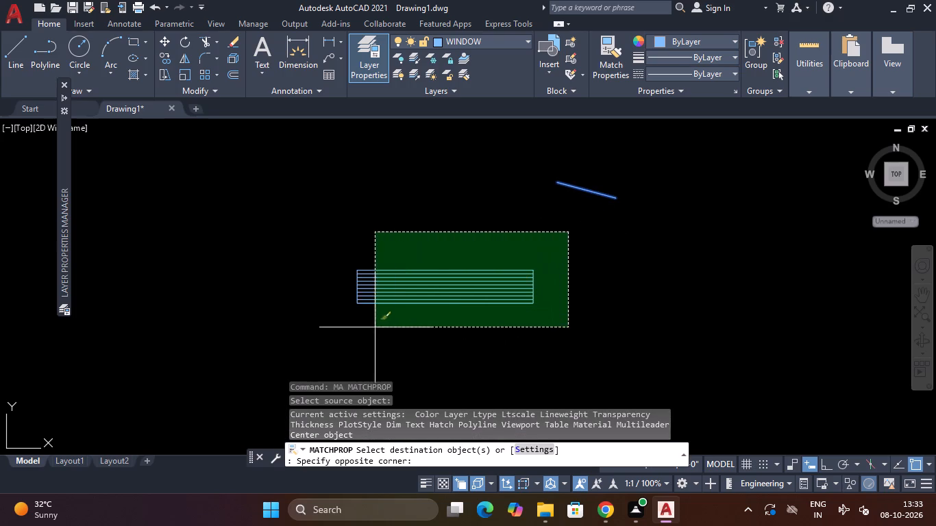
pyautogui.click(322, 324)
pyautogui.scroll(-3, 380, 310)
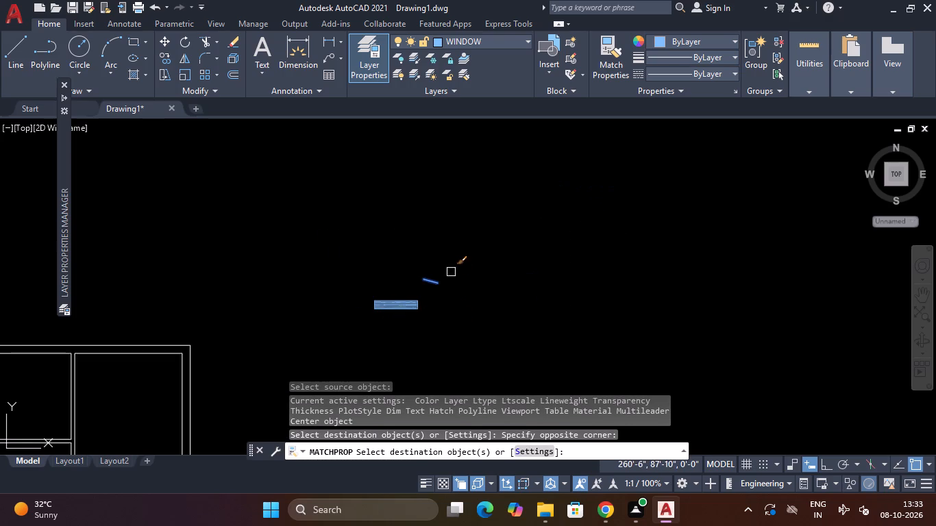
pyautogui.press('Escape')
# Erase the short sample line beside the window symbol.
pyautogui.click(443, 254)
pyautogui.click(426, 288)
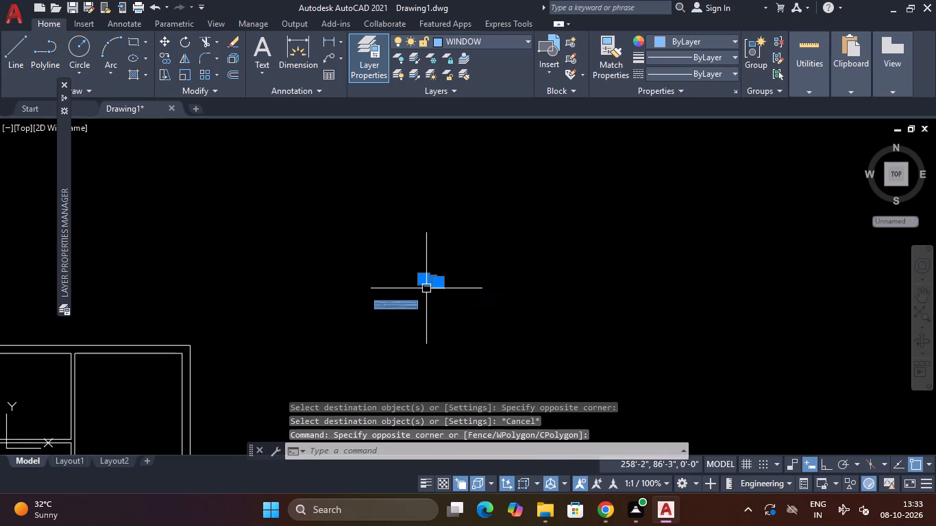
pyautogui.press('Delete')
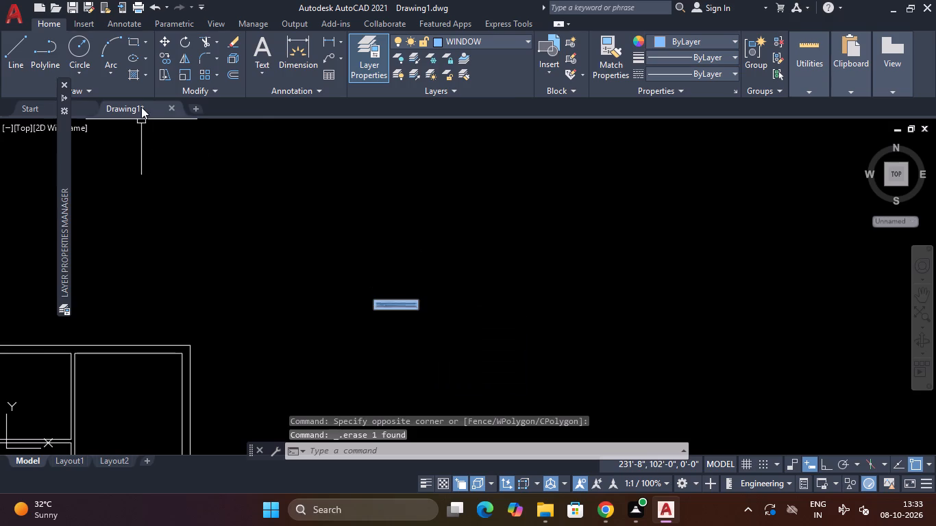
# Copy the window symbol by its bottom-edge midpoint into the top outer wall, centred on the upper-left and upper-right rooms.
pyautogui.middleClick(141, 107)
pyautogui.middleClick(141, 107)
pyautogui.scroll(-1, 141, 107)
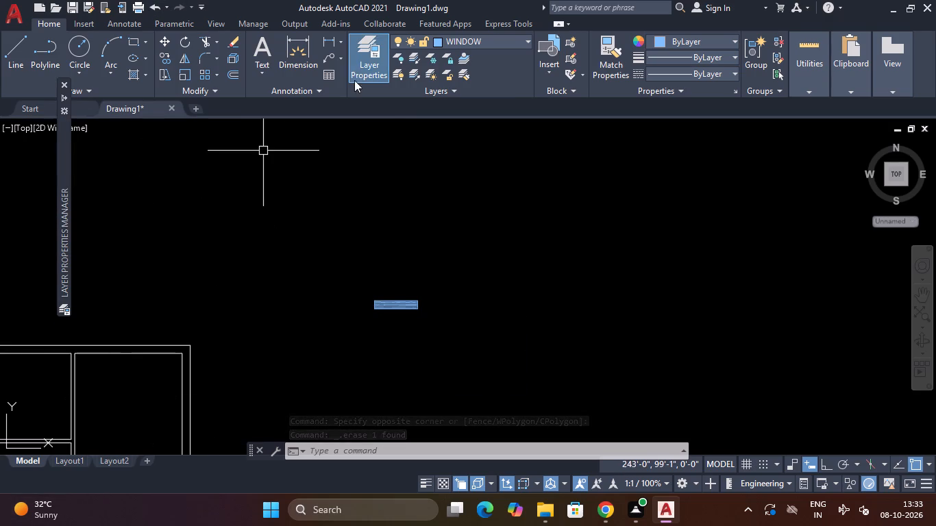
pyautogui.moveTo(335, 190); pyautogui.dragTo(386, 196, button='middle')
pyautogui.moveTo(469, 162); pyautogui.dragTo(530, 138, button='middle')
pyautogui.scroll(-1, 530, 138)
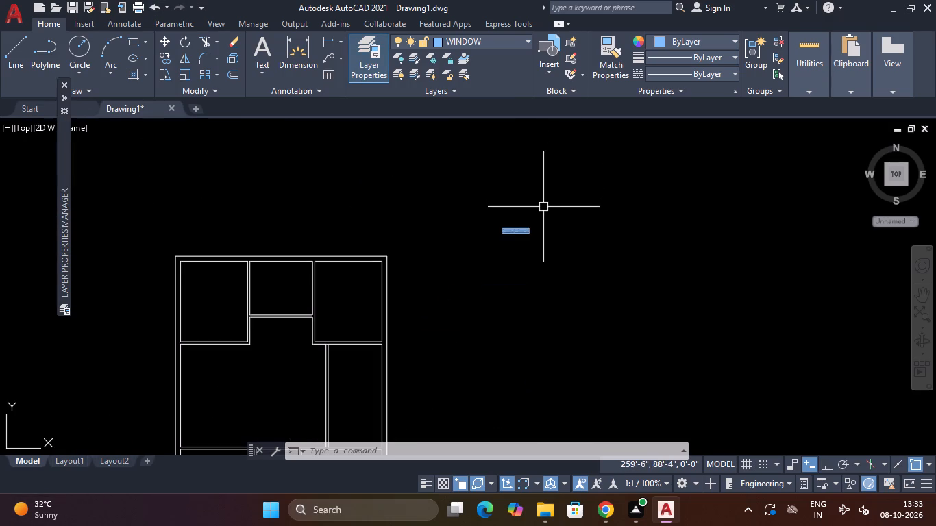
pyautogui.moveTo(422, 255); pyautogui.dragTo(479, 214, button='middle')
pyautogui.middleClick(479, 214)
pyautogui.middleClick(479, 214)
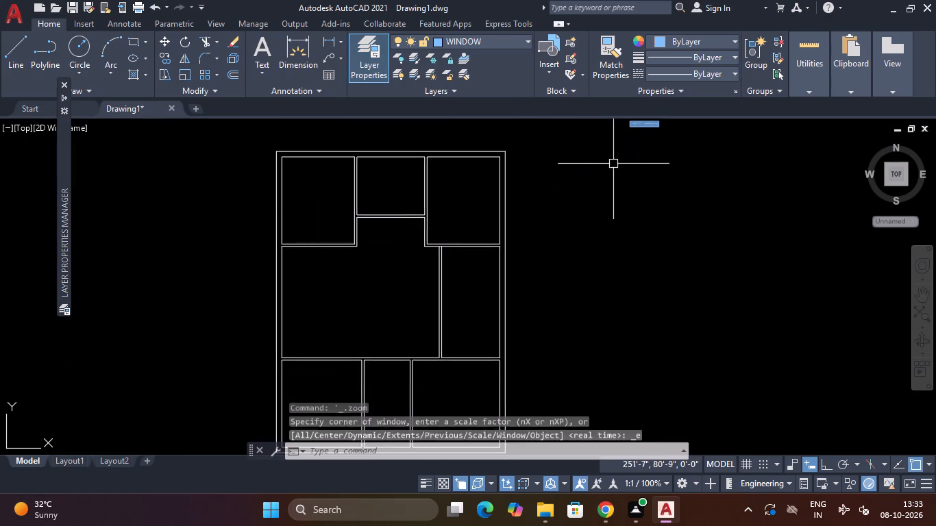
pyautogui.middleClick(557, 252)
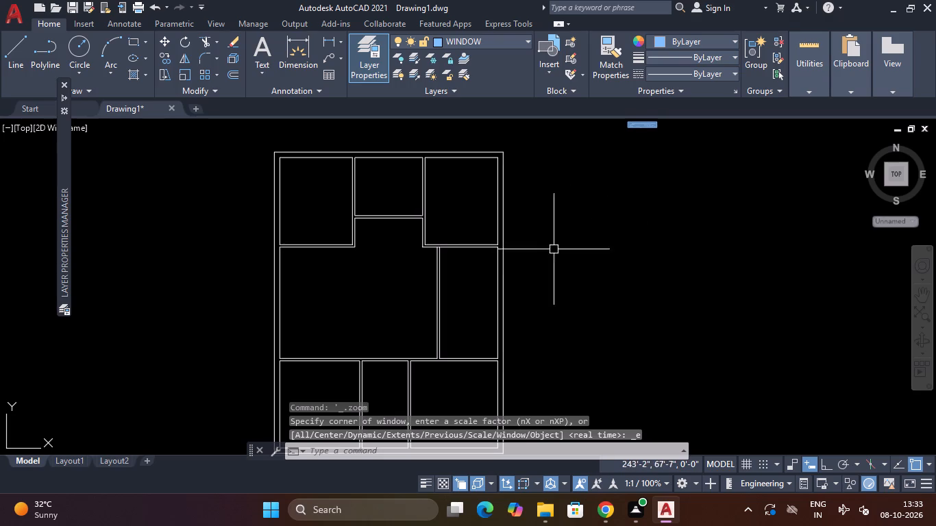
pyautogui.moveTo(572, 237); pyautogui.dragTo(557, 295, button='middle')
pyautogui.moveTo(685, 155); pyautogui.dragTo(676, 156)
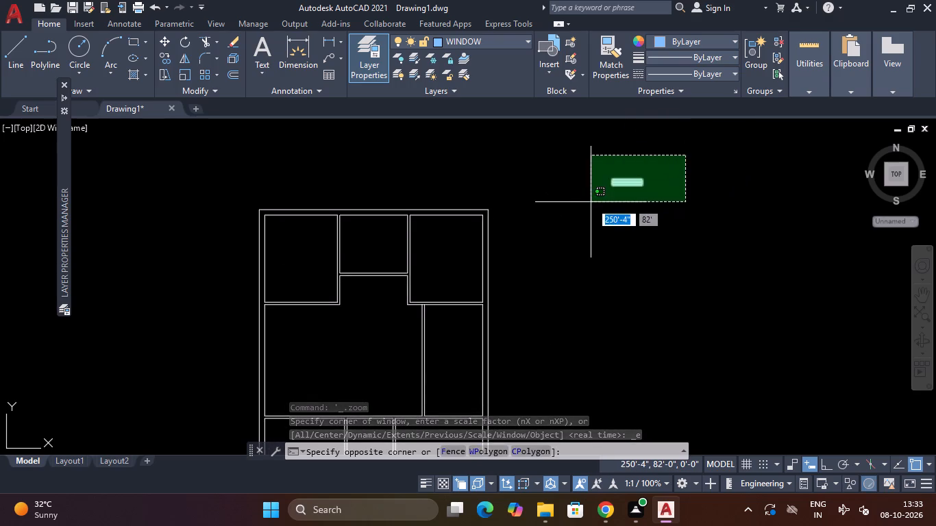
pyautogui.click(591, 202)
pyautogui.press('c')
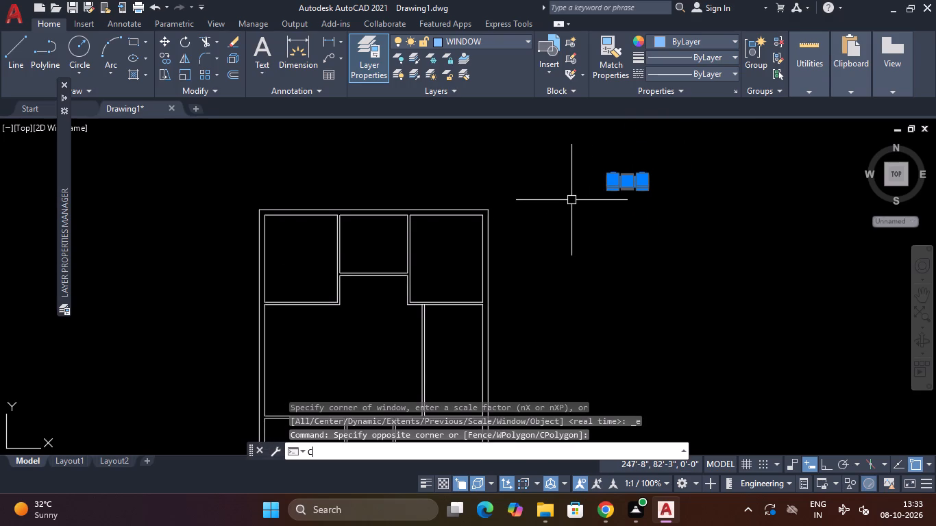
pyautogui.press('o')
pyautogui.press('space')
pyautogui.scroll(3, 611, 189)
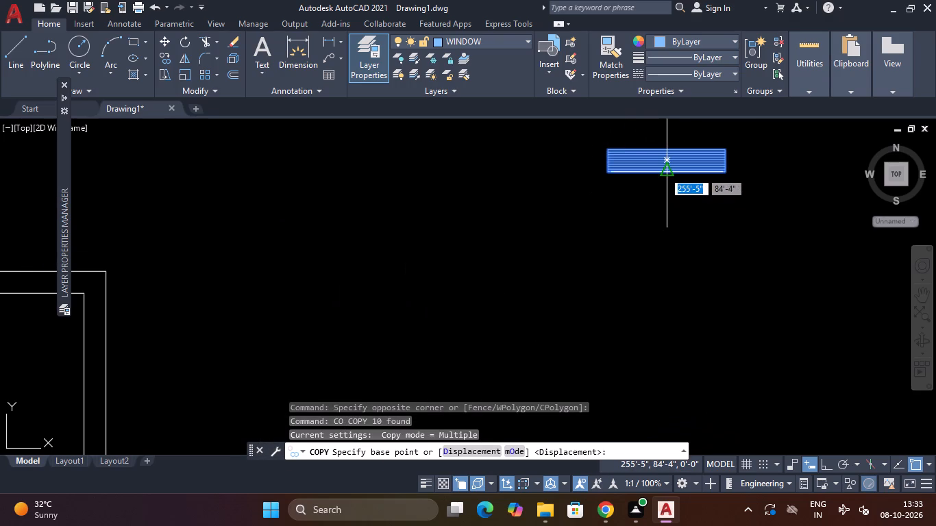
pyautogui.click(663, 171)
pyautogui.scroll(-2, 470, 279)
pyautogui.moveTo(474, 264); pyautogui.dragTo(692, 189, button='middle')
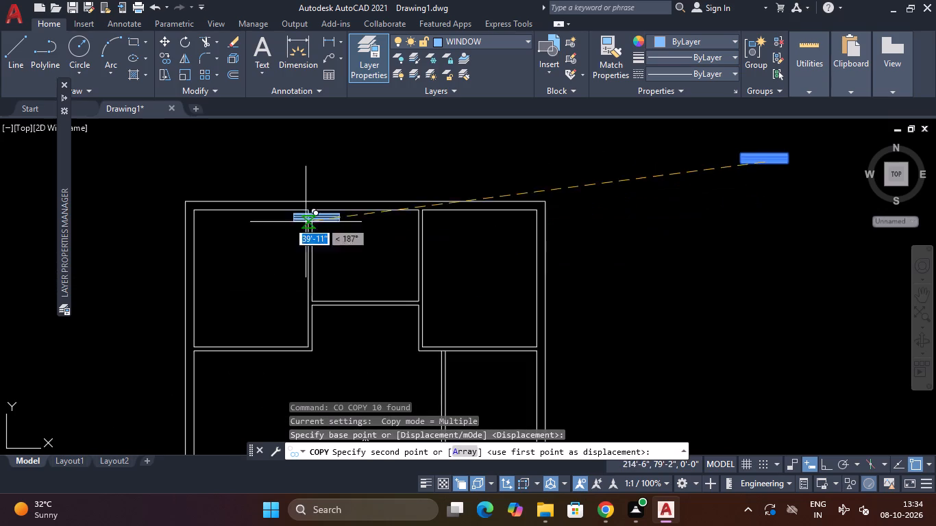
pyautogui.click(247, 211)
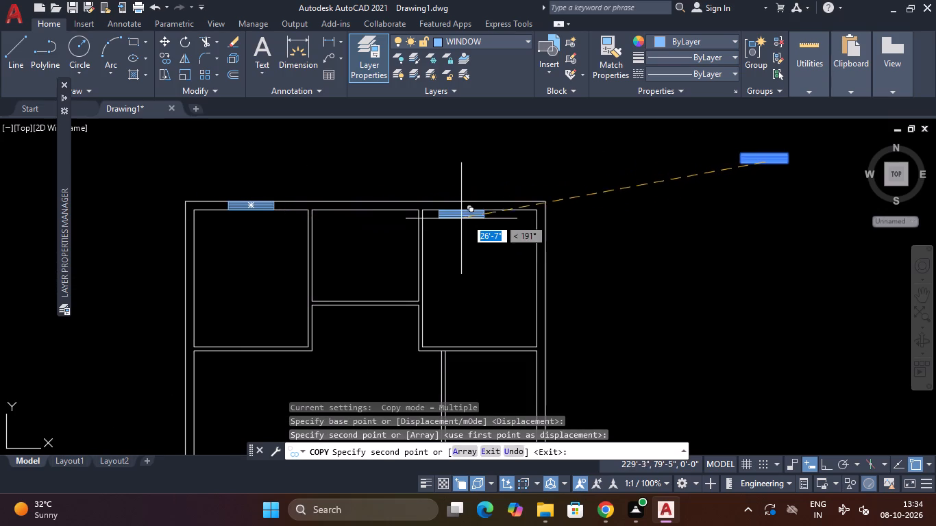
pyautogui.click(479, 208)
# Place another window copy in the bottom outer wall, near the middle of the lower-left room.
pyautogui.moveTo(463, 249); pyautogui.dragTo(464, 249, button='middle')
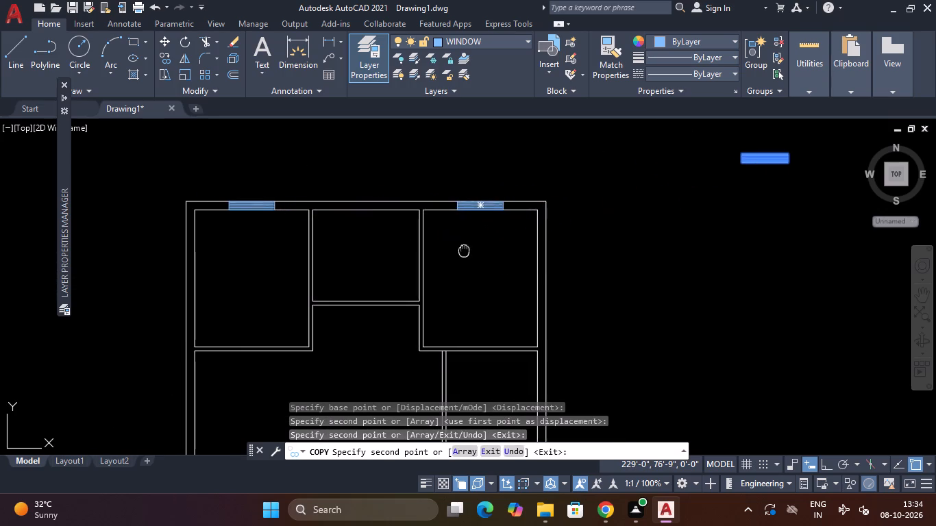
pyautogui.moveTo(464, 249); pyautogui.dragTo(530, 101, button='middle')
pyautogui.moveTo(365, 322); pyautogui.dragTo(361, 280, button='middle')
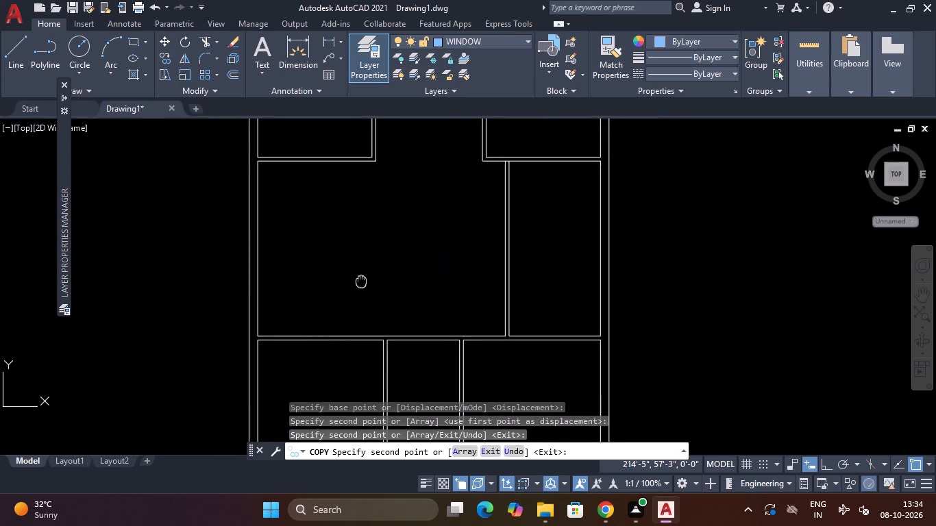
pyautogui.moveTo(361, 280); pyautogui.dragTo(358, 91, button='middle')
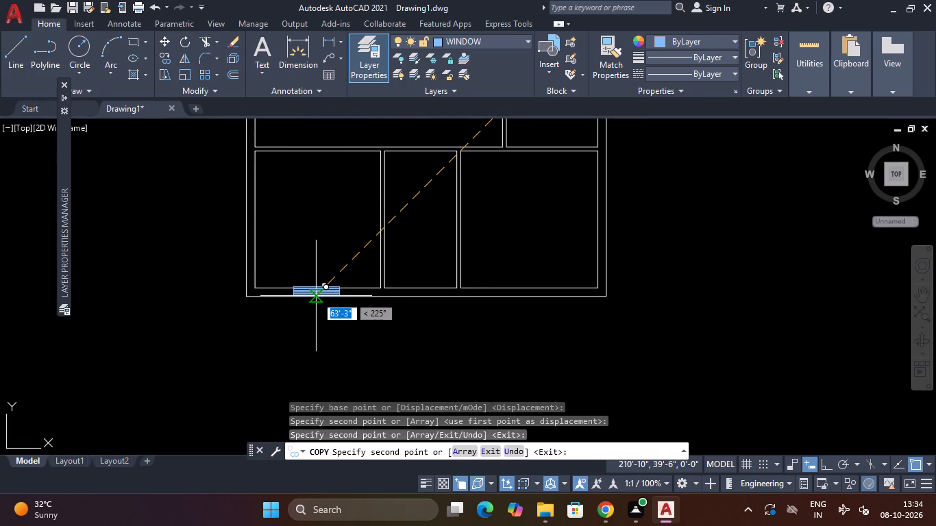
pyautogui.click(319, 295)
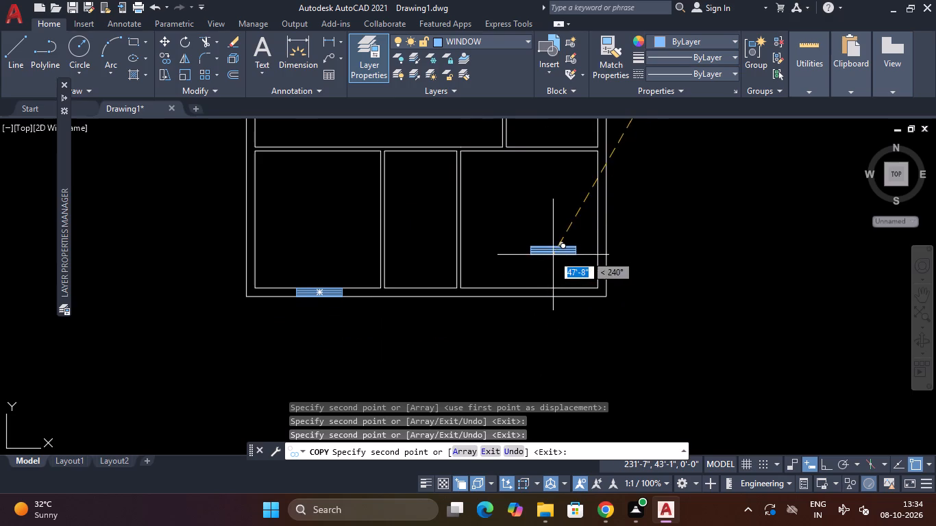
# Place one more window copy in the empty space to the right of the floor plan.
pyautogui.moveTo(552, 259); pyautogui.dragTo(431, 436, button='middle')
pyautogui.click(653, 198)
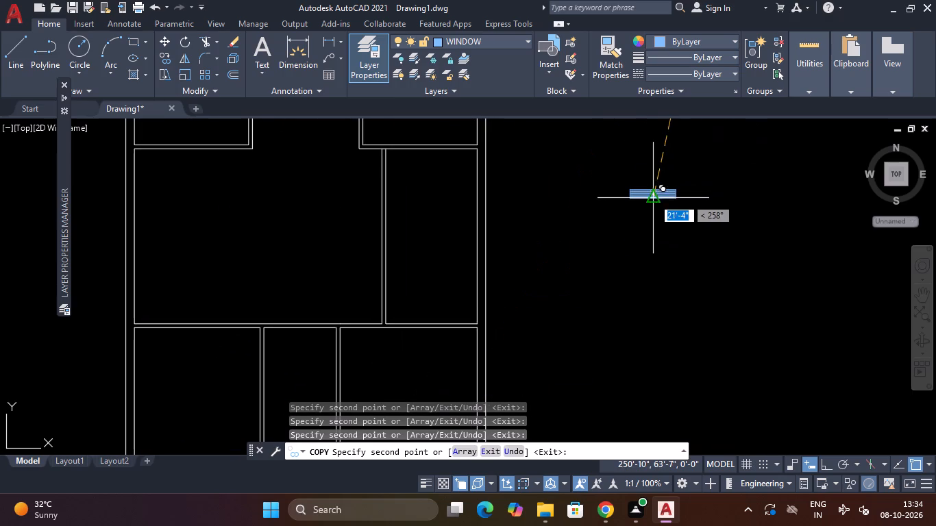
# Rotate the spare window copy beside the floor plan to vertical about its upper-right corner.
pyautogui.press('Escape')
pyautogui.click(712, 164)
pyautogui.press('Escape')
pyautogui.press('Escape')
pyautogui.press('Escape')
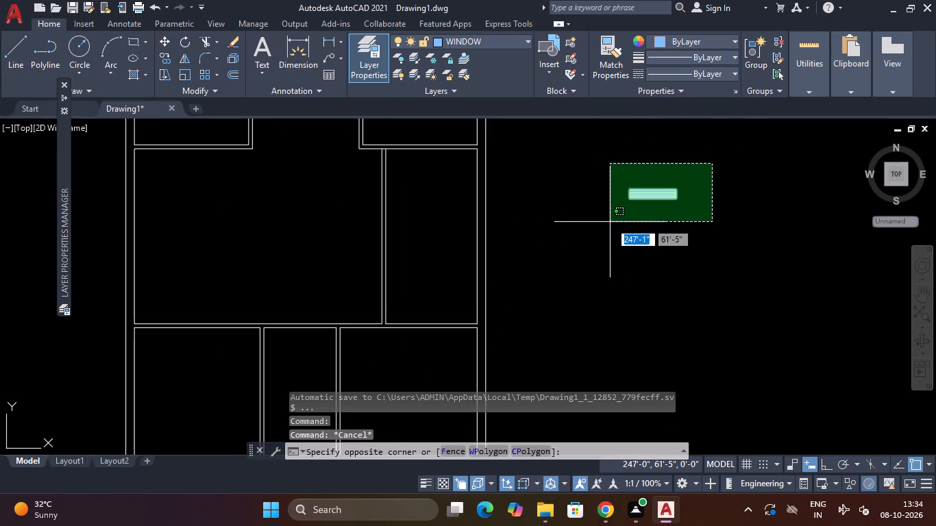
pyautogui.press('Escape')
pyautogui.click(687, 157)
pyautogui.click(593, 253)
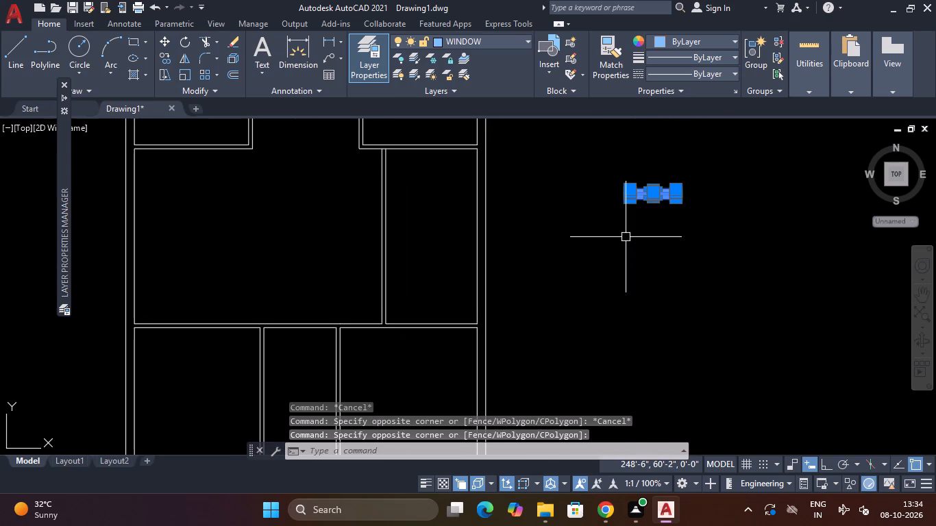
pyautogui.write('RO')
pyautogui.press('space')
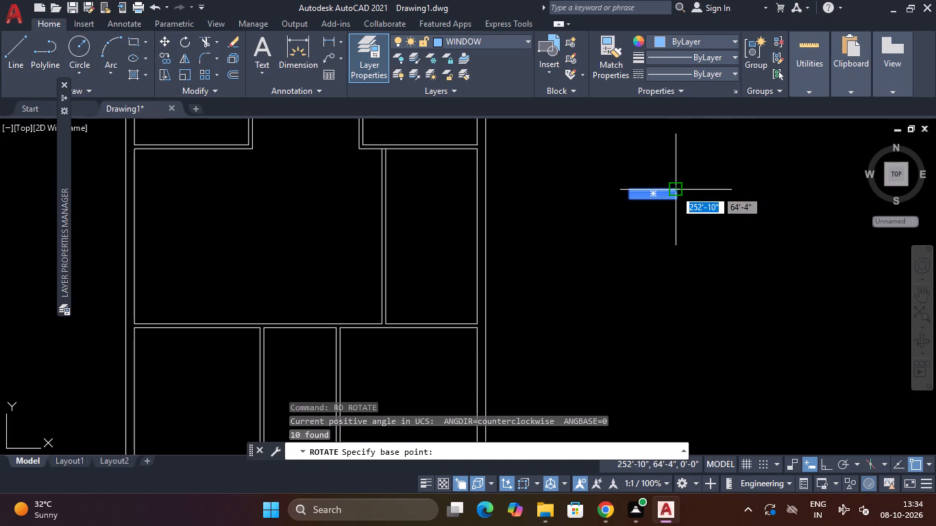
pyautogui.click(675, 190)
pyautogui.press('F8')
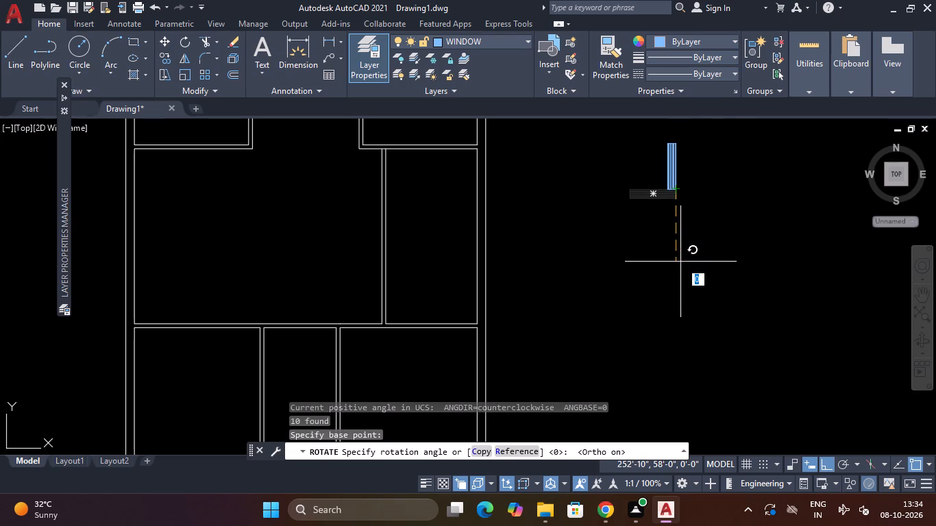
pyautogui.click(680, 262)
pyautogui.press('Escape')
# Copy the vertical window by its left-edge midpoint into the right and left outer walls, centred along the plan's middle rooms.
pyautogui.click(704, 131)
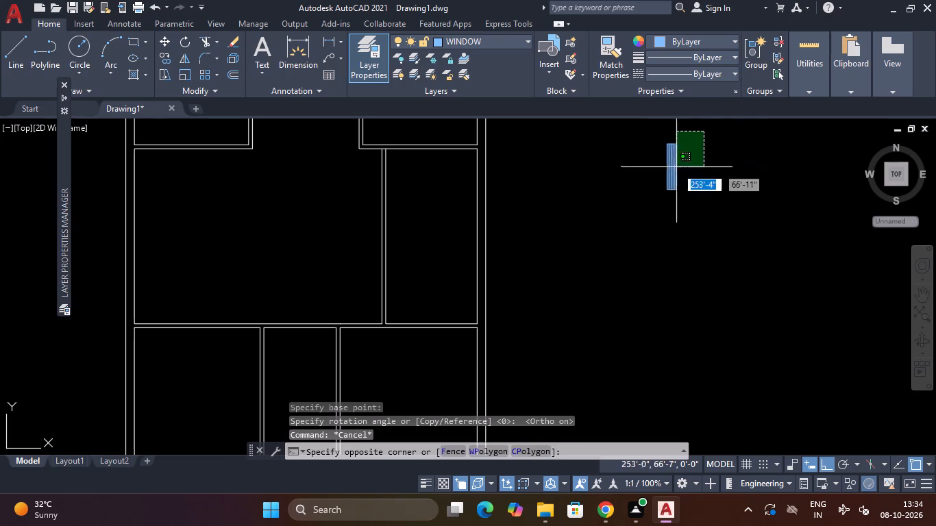
pyautogui.click(648, 206)
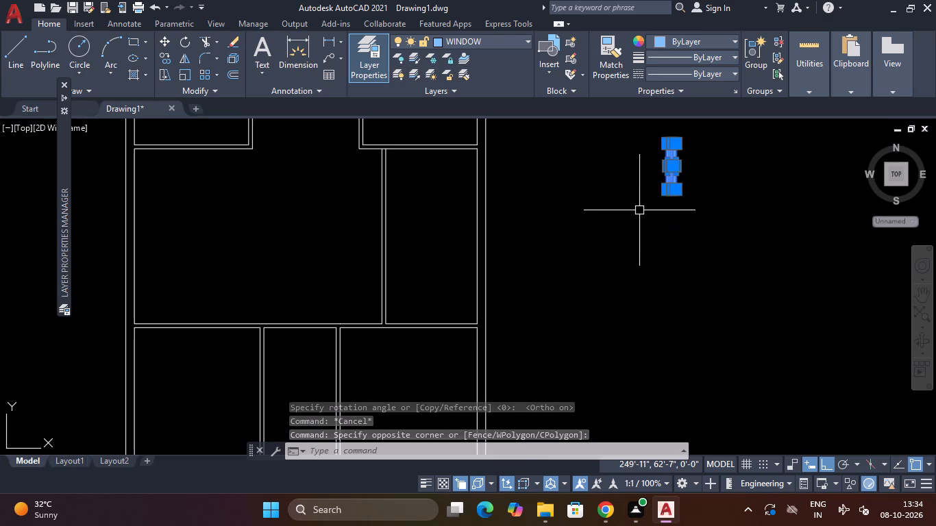
pyautogui.write('CO')
pyautogui.press('Return')
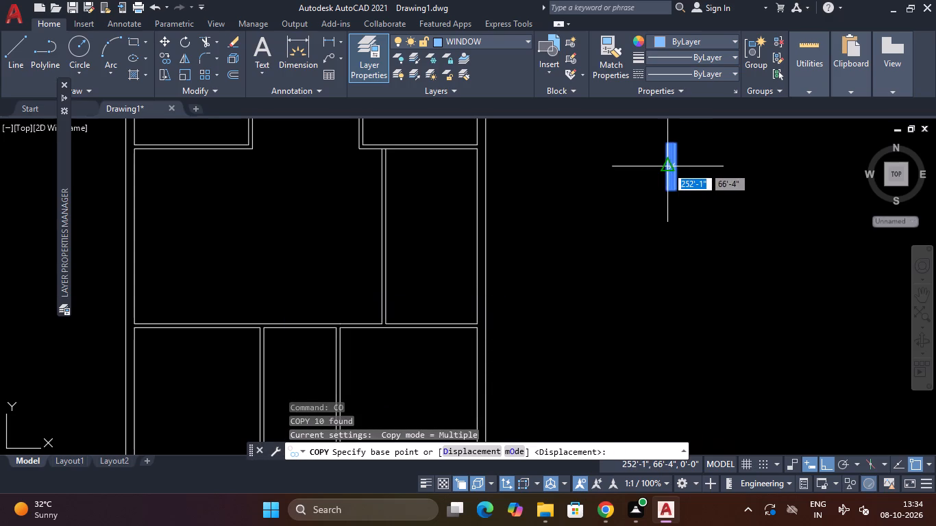
pyautogui.click(667, 166)
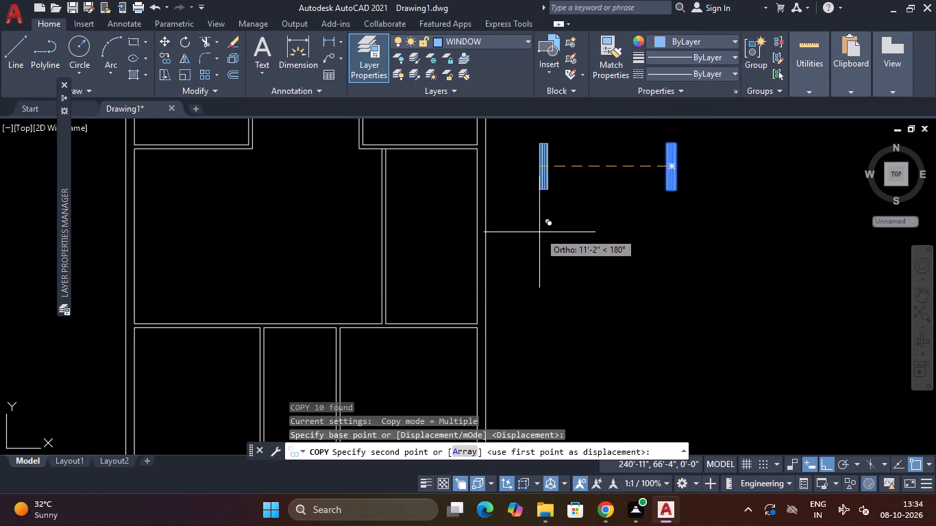
pyautogui.press('F8')
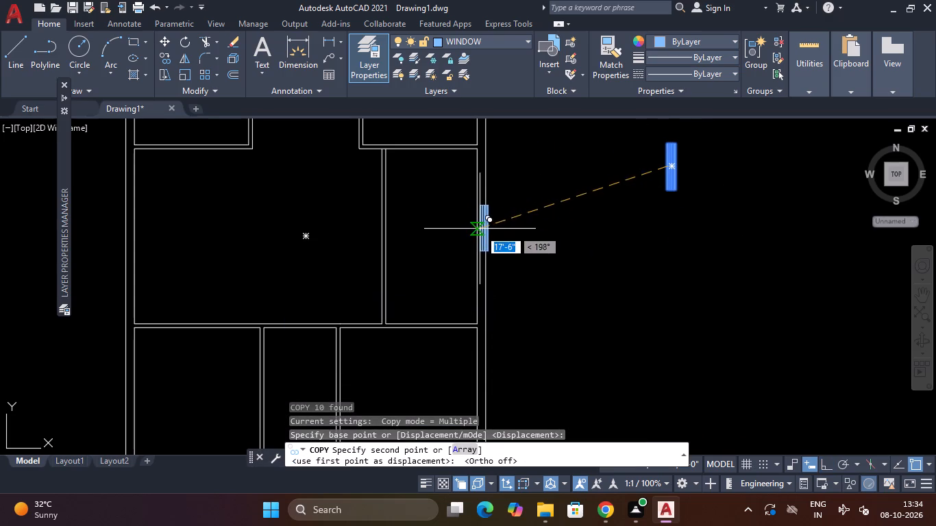
pyautogui.click(480, 234)
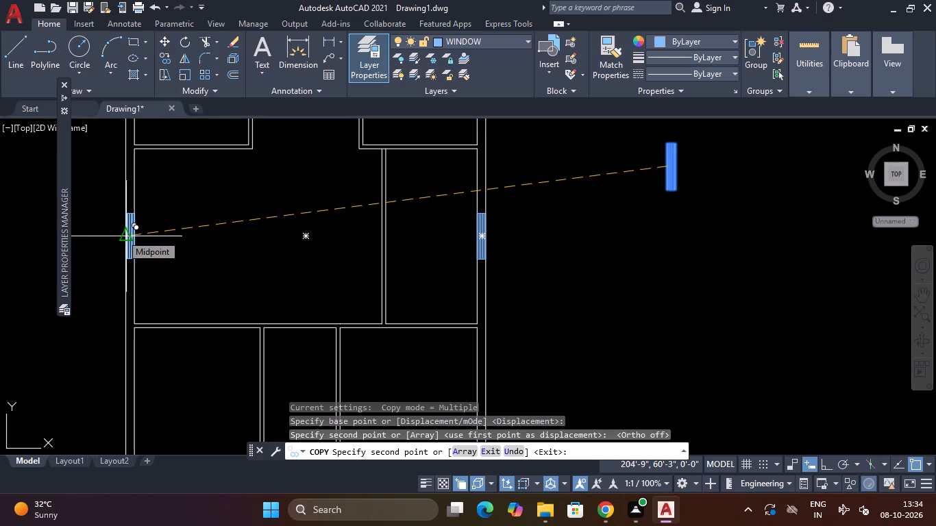
pyautogui.click(121, 233)
pyautogui.press('Escape')
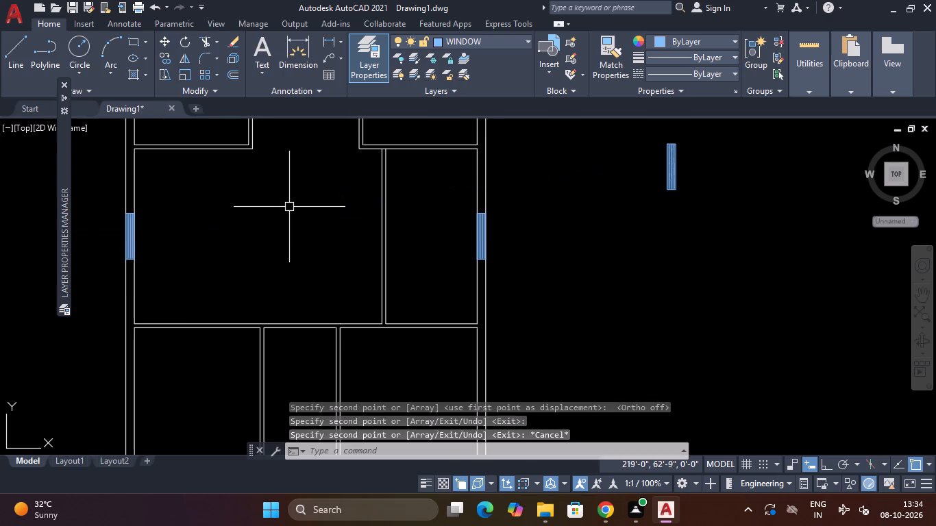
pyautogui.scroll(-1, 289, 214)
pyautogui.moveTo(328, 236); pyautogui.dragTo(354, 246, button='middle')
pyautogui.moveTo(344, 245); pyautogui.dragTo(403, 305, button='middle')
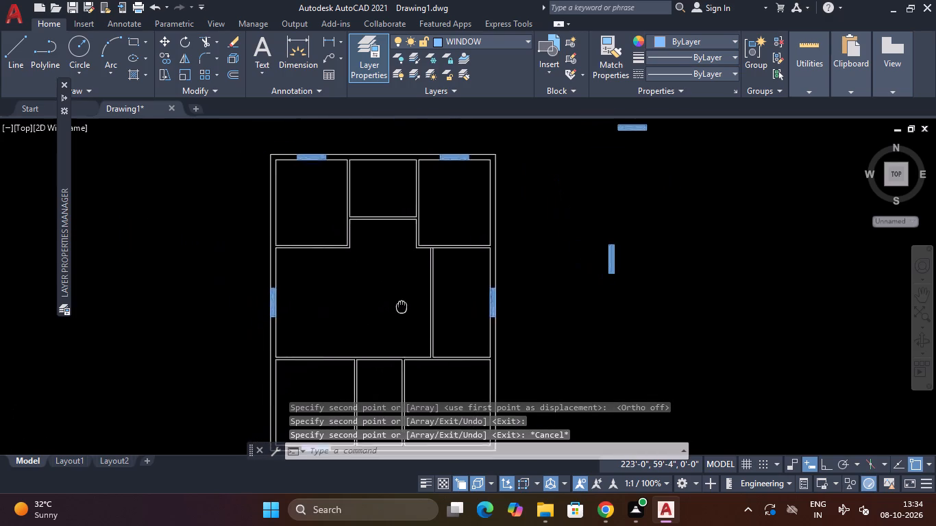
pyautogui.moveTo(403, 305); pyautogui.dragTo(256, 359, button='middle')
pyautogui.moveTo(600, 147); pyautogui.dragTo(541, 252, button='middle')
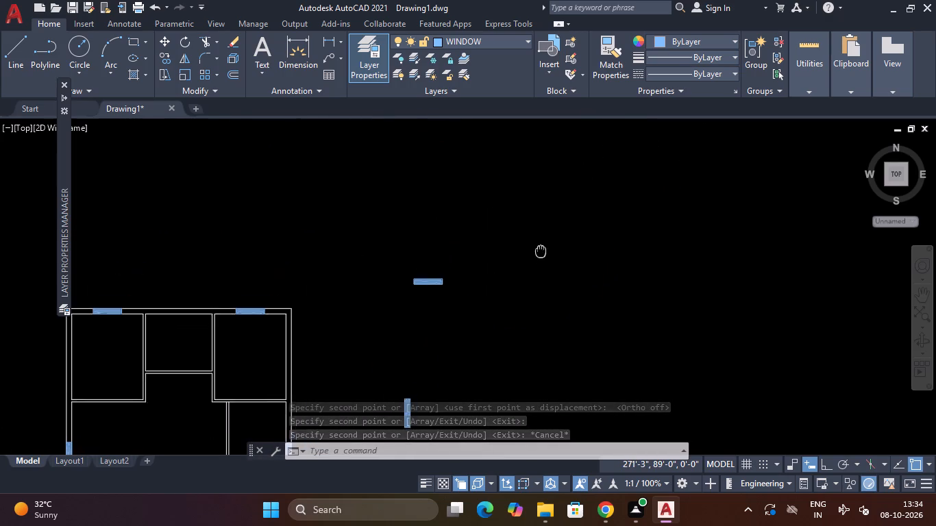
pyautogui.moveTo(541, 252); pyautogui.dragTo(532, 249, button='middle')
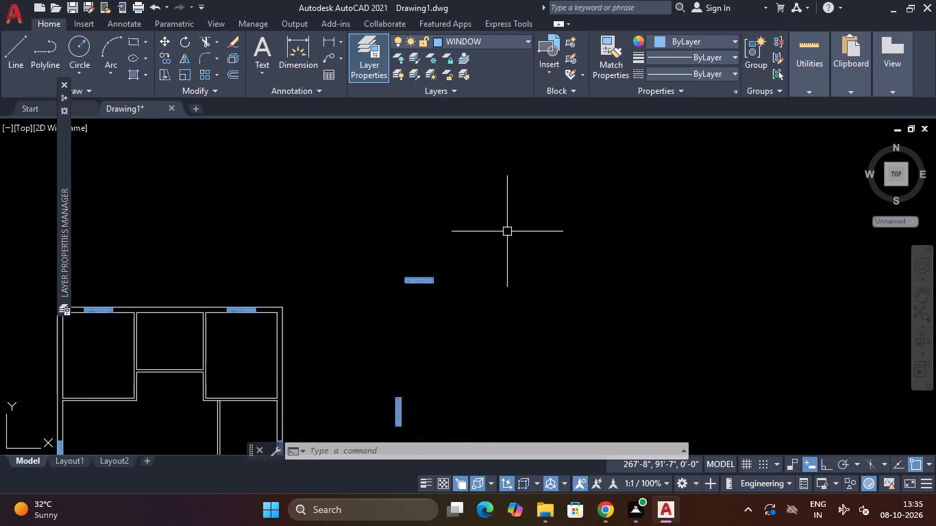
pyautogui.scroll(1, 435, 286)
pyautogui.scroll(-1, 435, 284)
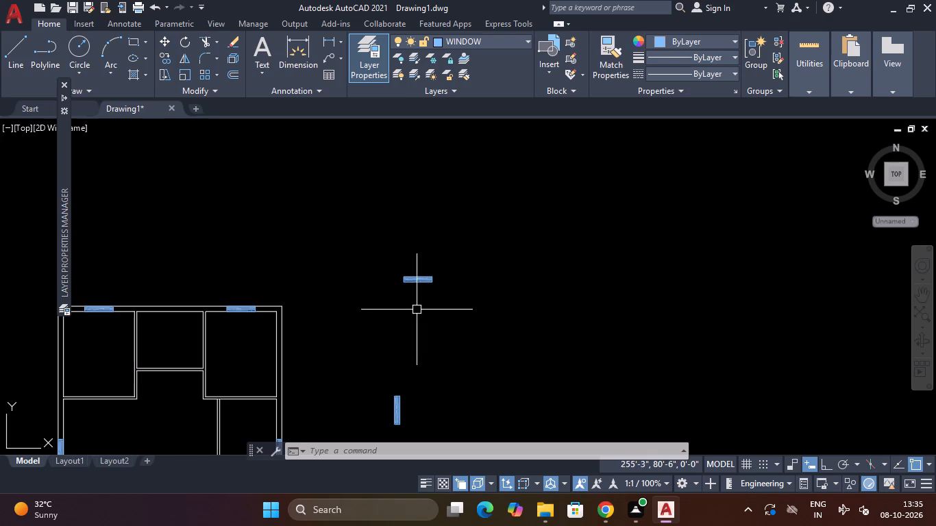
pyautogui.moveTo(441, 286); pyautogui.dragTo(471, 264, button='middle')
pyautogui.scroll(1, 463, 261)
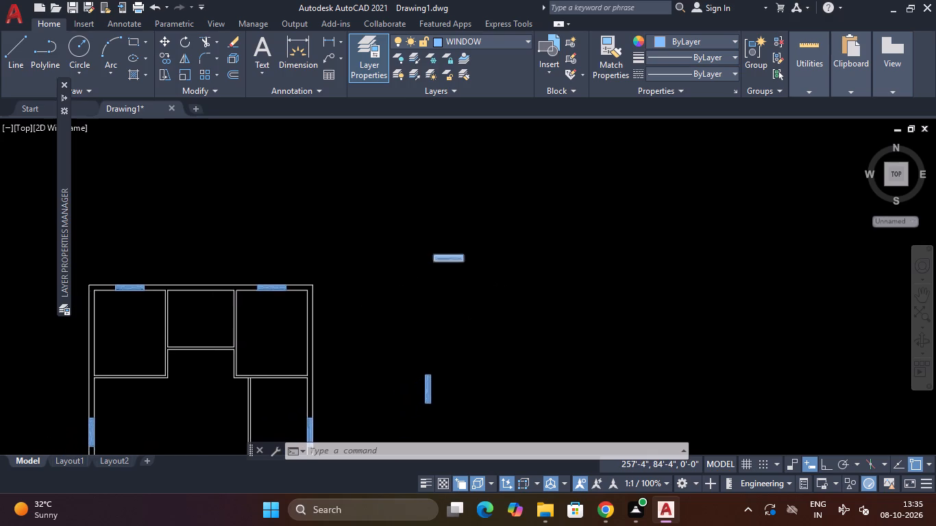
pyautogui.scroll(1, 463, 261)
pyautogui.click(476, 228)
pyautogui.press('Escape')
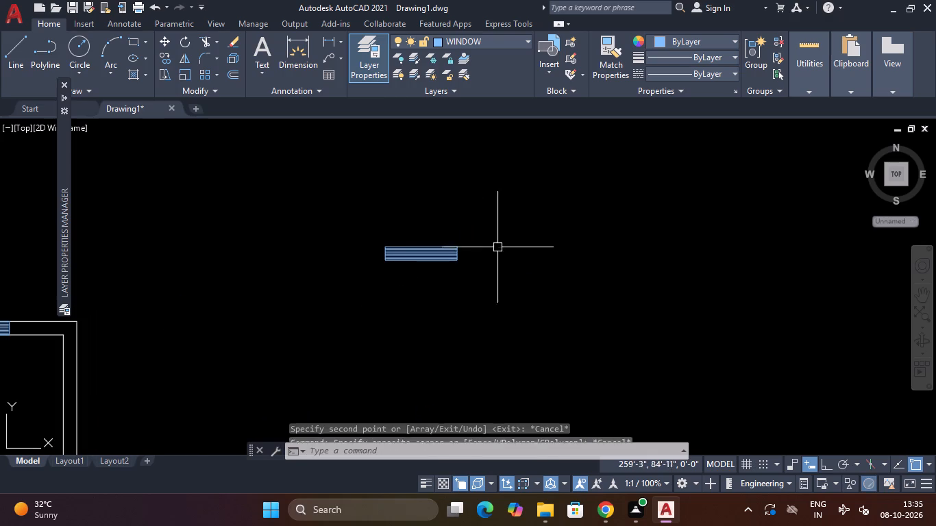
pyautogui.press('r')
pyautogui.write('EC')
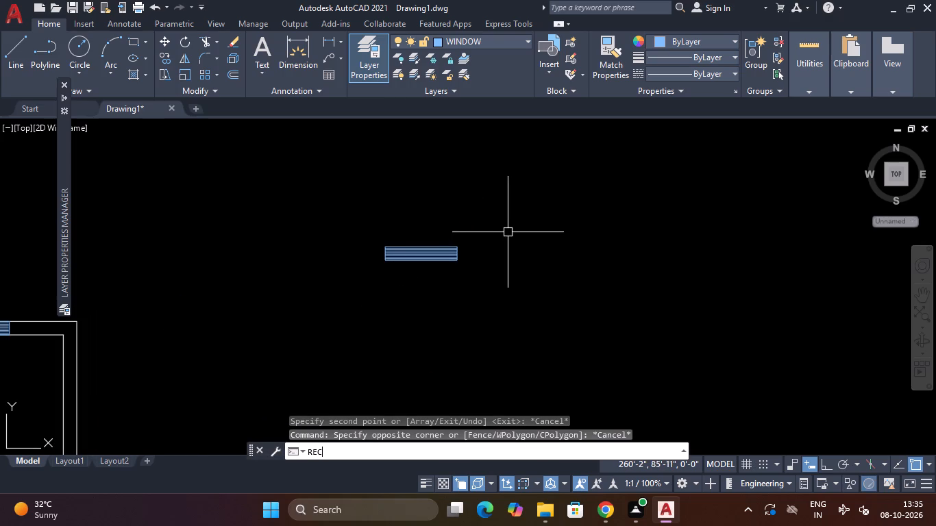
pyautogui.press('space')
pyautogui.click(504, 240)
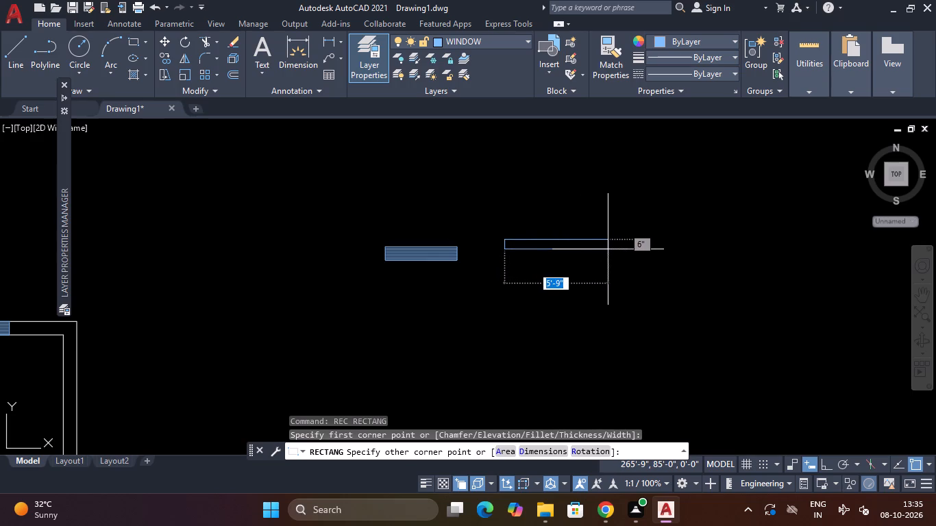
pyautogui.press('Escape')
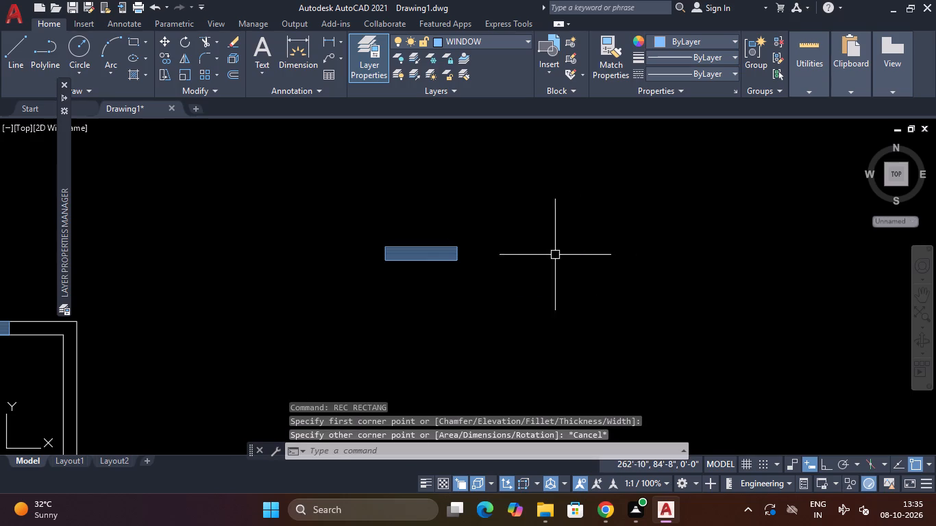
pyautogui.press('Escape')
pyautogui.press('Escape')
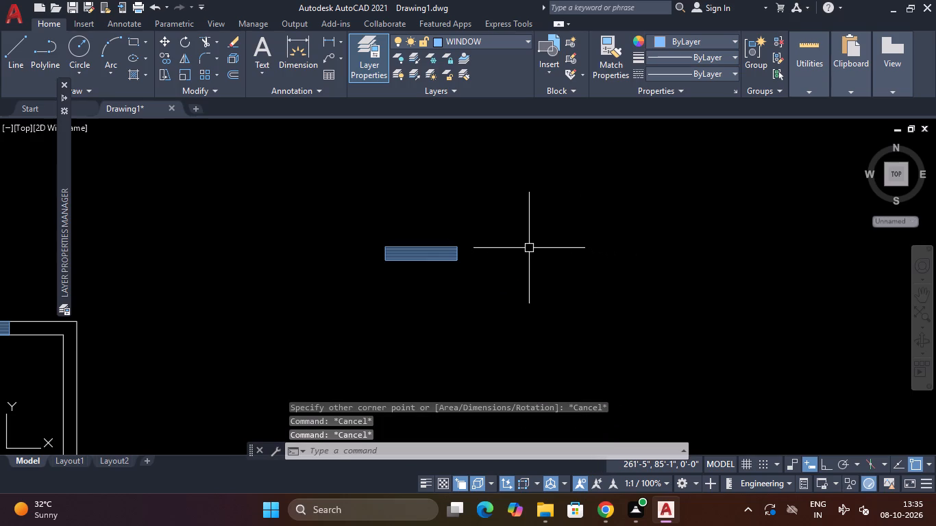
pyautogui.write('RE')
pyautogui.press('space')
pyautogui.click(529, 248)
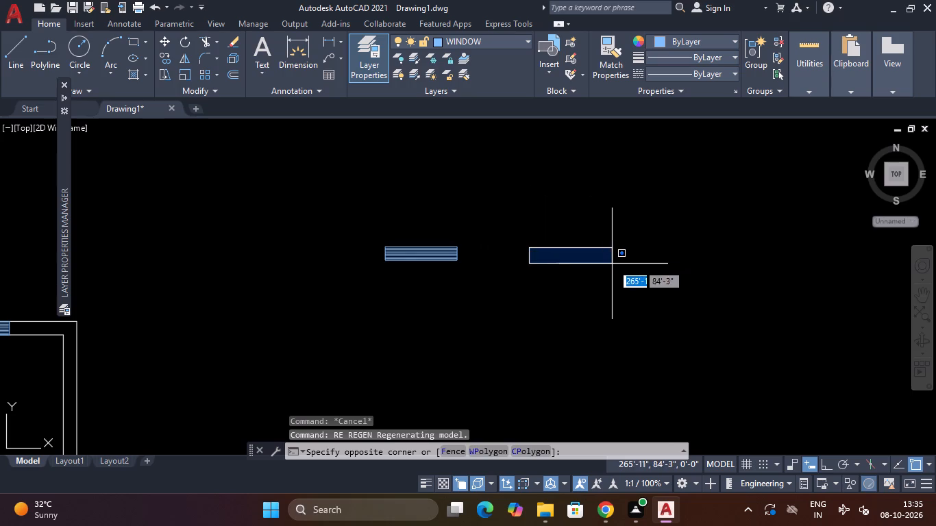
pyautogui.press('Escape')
# Draw a 2' by 9" rectangle in the empty space to the right of the original horizontal window symbol.
pyautogui.write('RE')
pyautogui.write('C')
pyautogui.press('space')
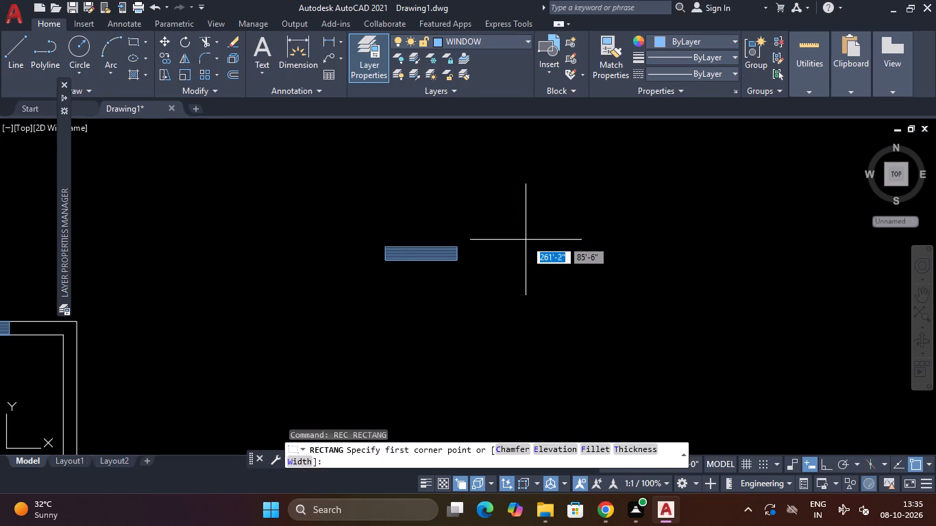
pyautogui.click(531, 242)
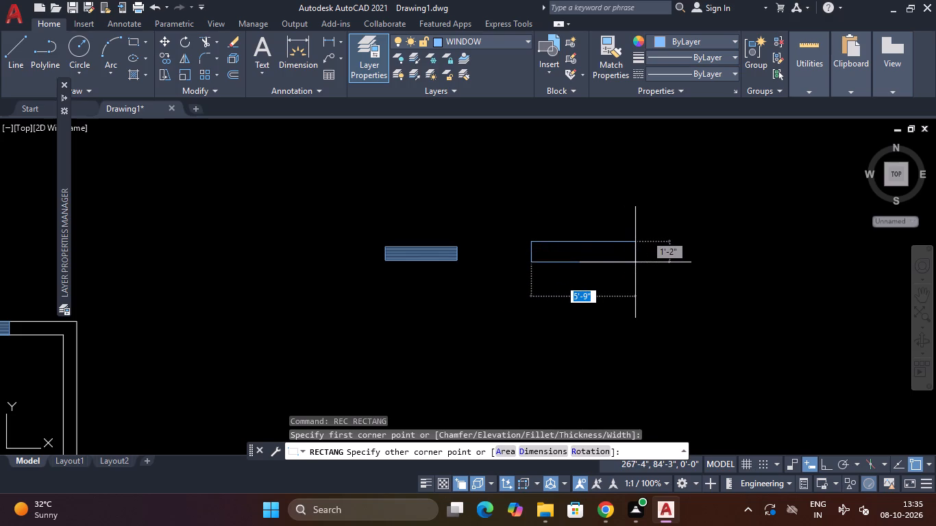
pyautogui.press('2')
pyautogui.press("'")
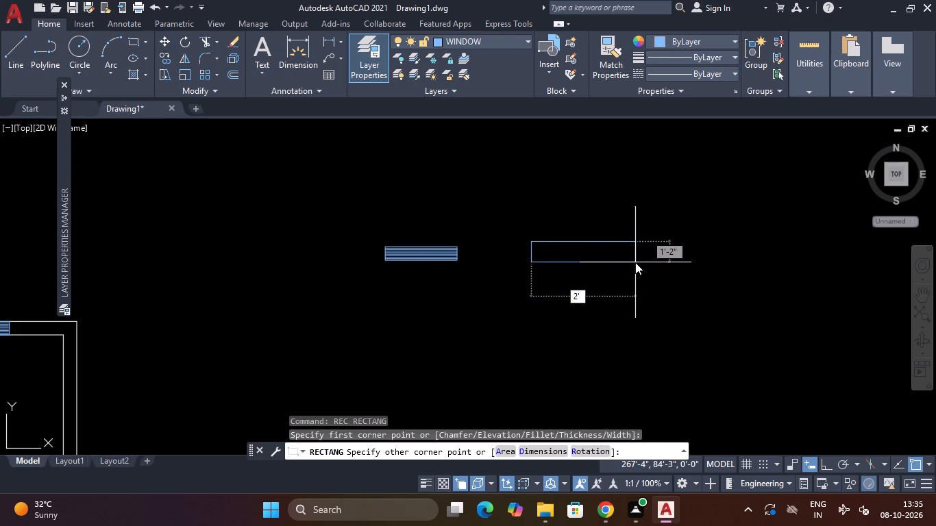
pyautogui.press('Tab')
pyautogui.press('9')
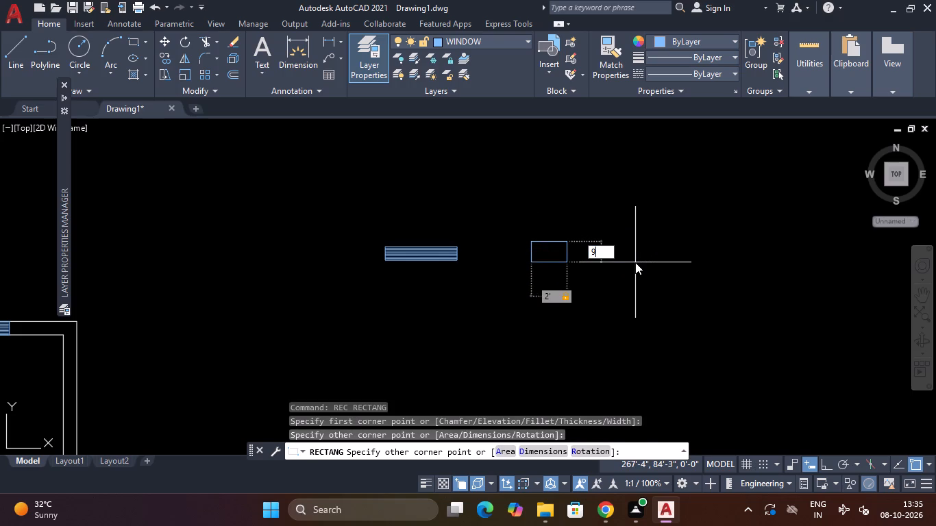
pyautogui.hotkey('shift', '"')
pyautogui.press('Return')
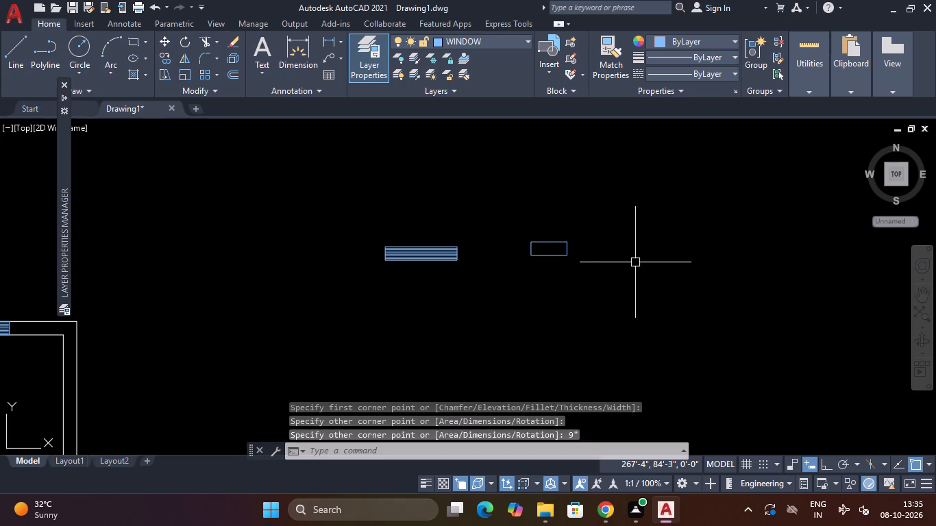
# Explode the 2' by 9" rectangle into separate lines.
pyautogui.scroll(3, 593, 258)
pyautogui.click(429, 163)
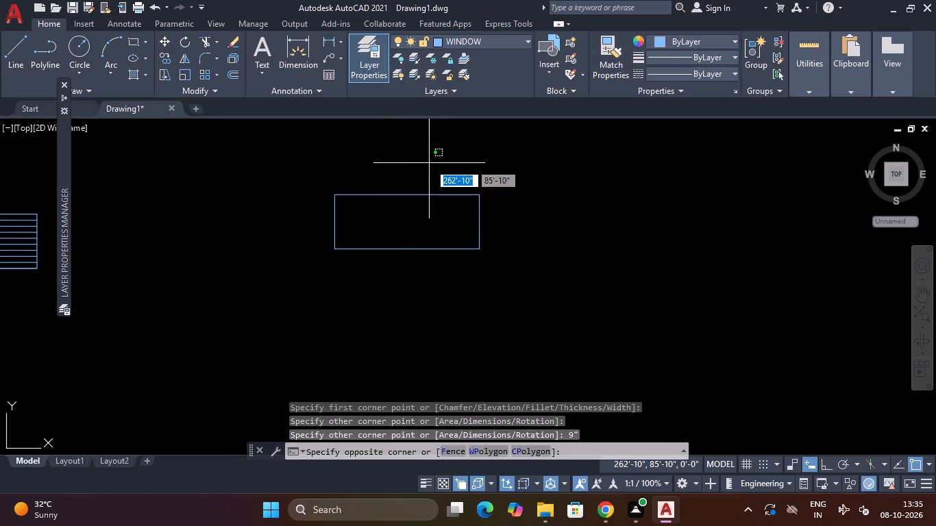
pyautogui.click(403, 203)
pyautogui.write('EX')
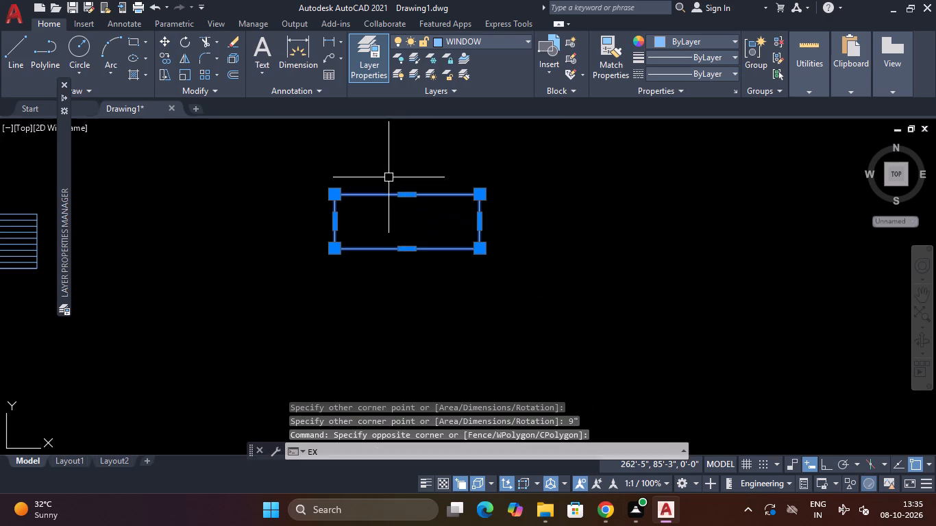
pyautogui.press('p')
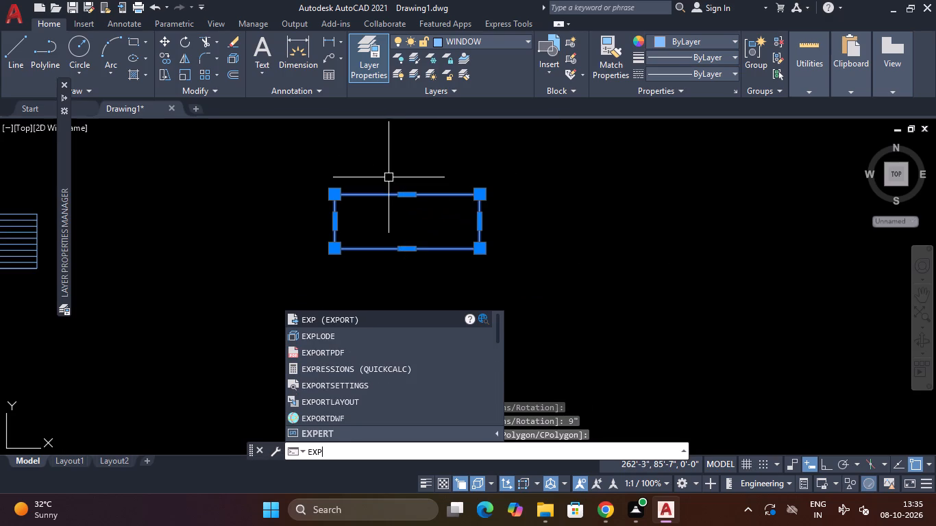
pyautogui.press('Down')
pyautogui.press('Return')
pyautogui.press('Escape')
pyautogui.press('Escape')
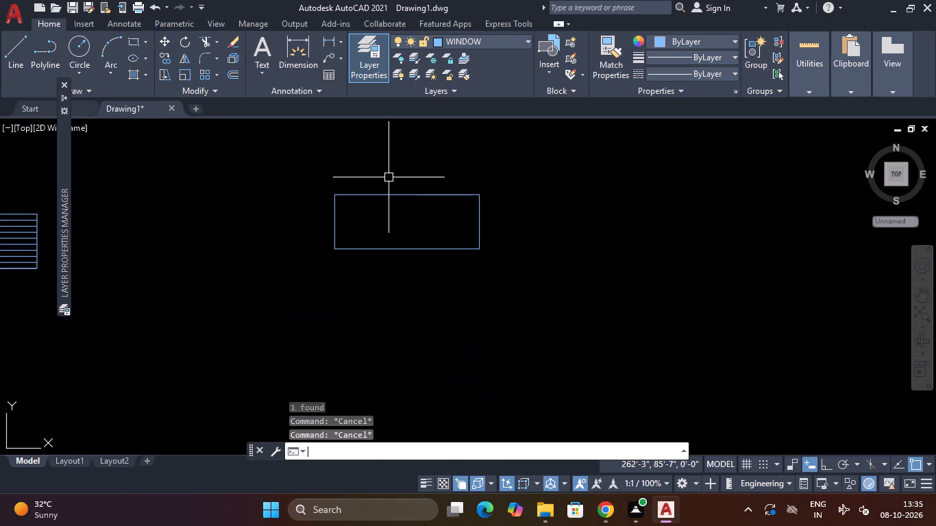
# Offset the top edge of the 2' by 9" rectangle downward as seven successive lines spaced 1" apart.
pyautogui.write('O')
pyautogui.press('space')
pyautogui.press('1')
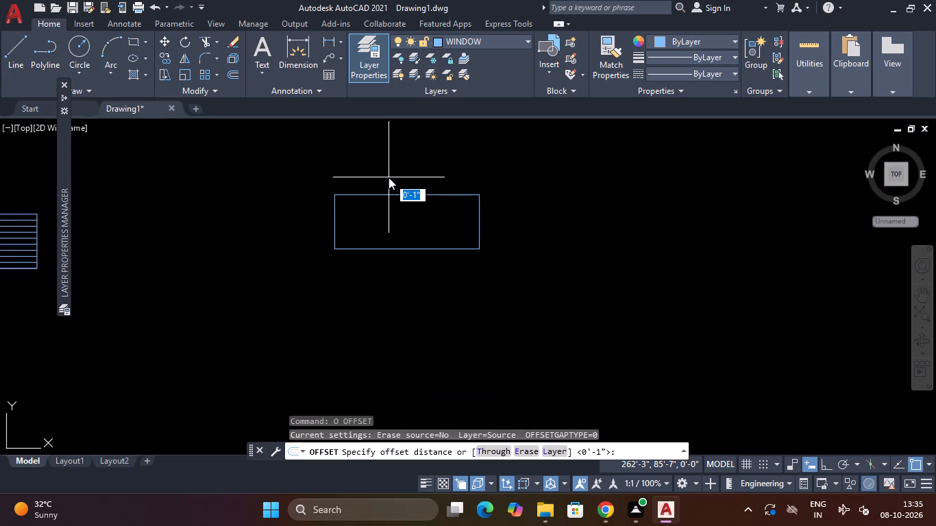
pyautogui.hotkey('shift', '"')
pyautogui.press('Return')
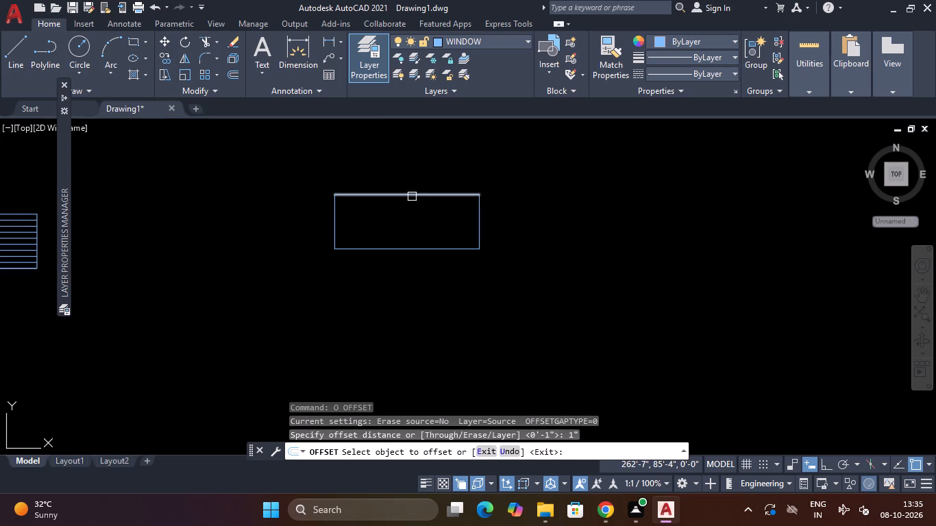
pyautogui.click(412, 197)
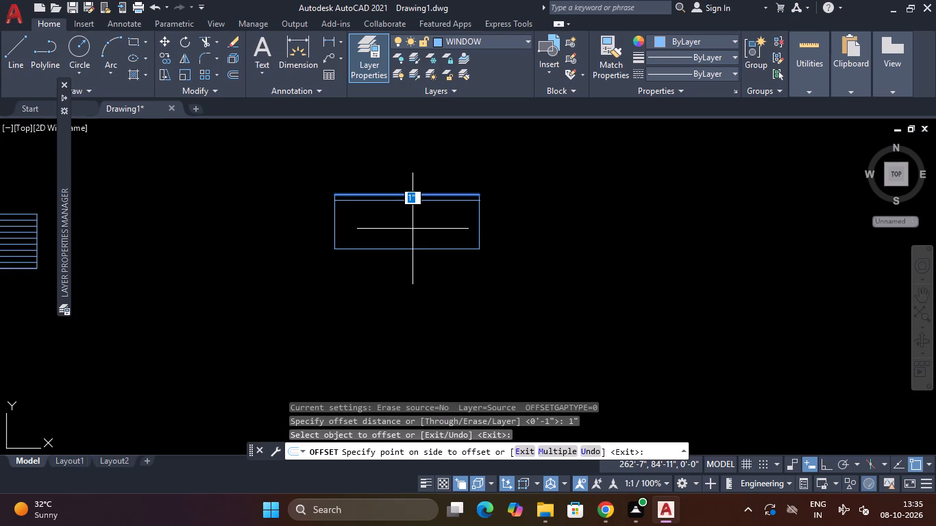
pyautogui.write('M')
pyautogui.press('space')
pyautogui.doubleClick(403, 279)
pyautogui.doubleClick(404, 283)
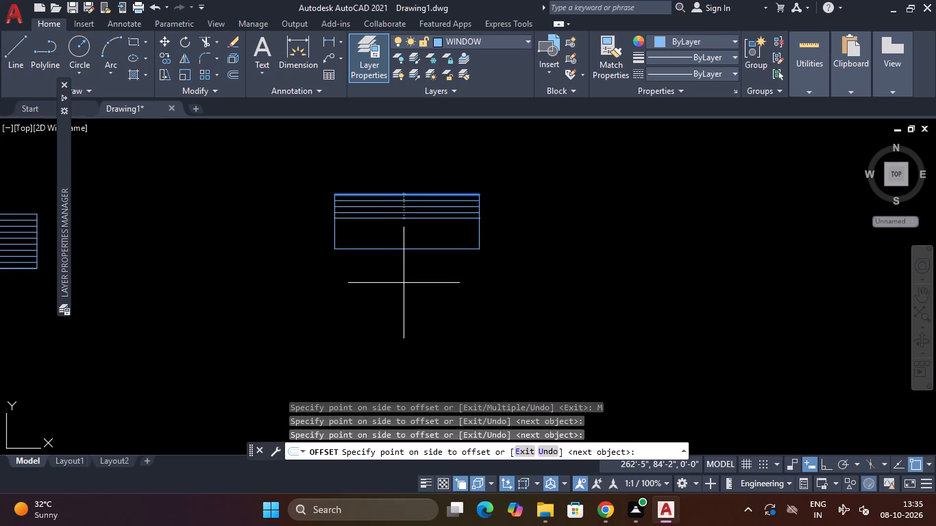
pyautogui.doubleClick(400, 291)
pyautogui.click(400, 303)
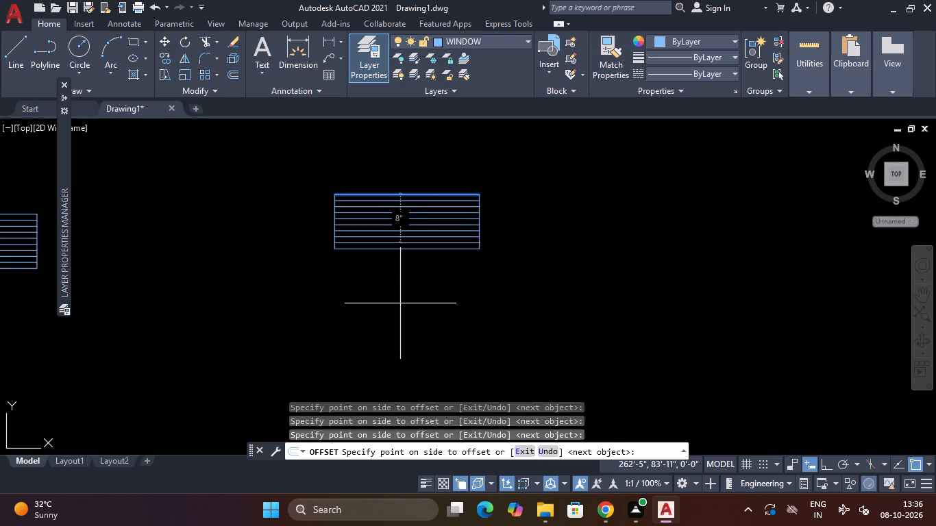
pyautogui.press('Escape')
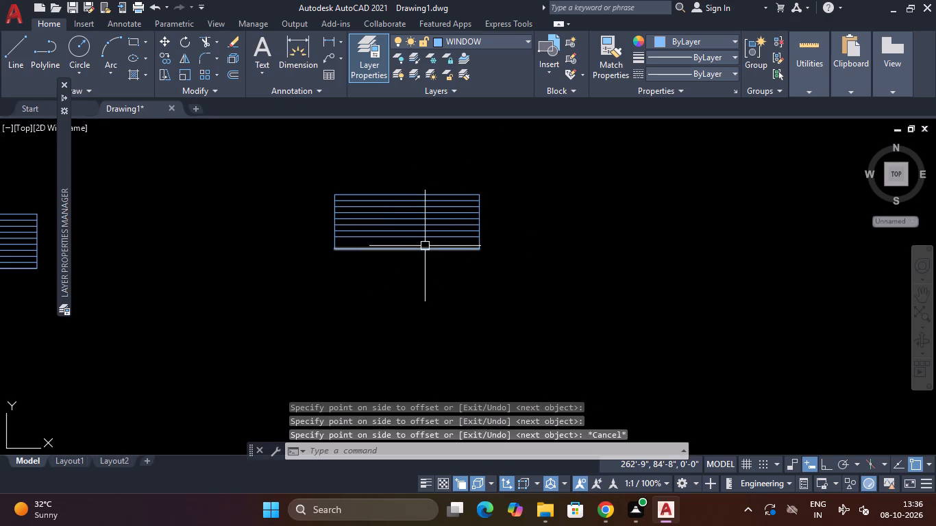
# Offset the lowest inner line of the small window symbol 1" downward to finish its line pattern.
pyautogui.press('space')
pyautogui.press('space')
pyautogui.scroll(2, 417, 237)
pyautogui.click(417, 237)
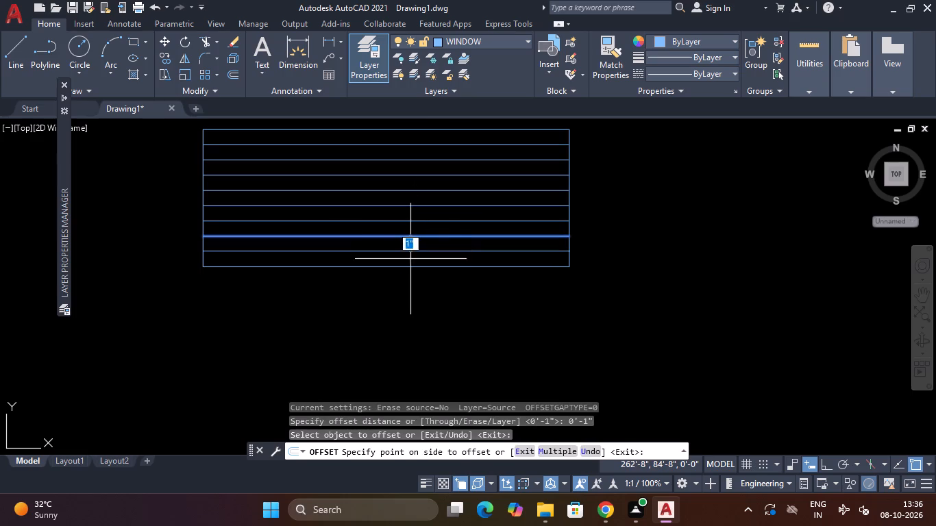
pyautogui.click(398, 293)
pyautogui.scroll(-2, 405, 286)
pyautogui.press('Escape')
# Join the lines of the complete 2' by 9" window symbol.
pyautogui.click(519, 206)
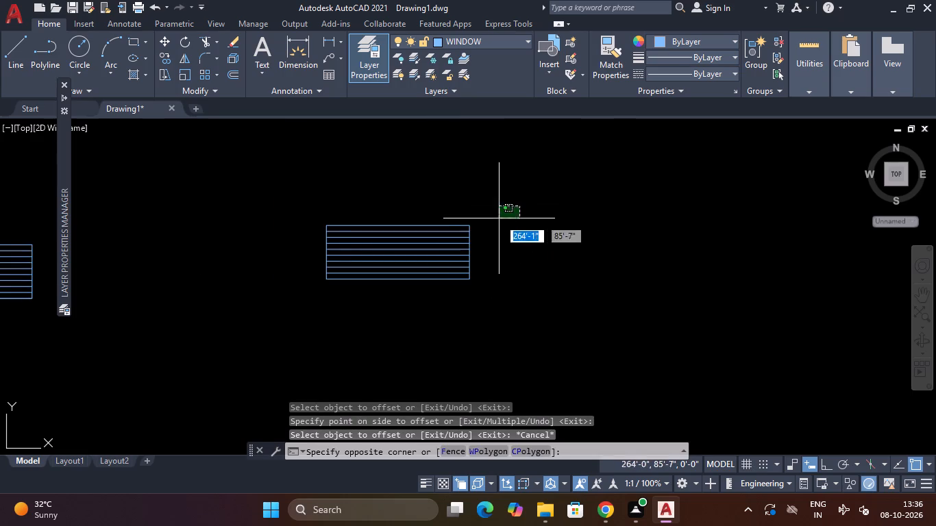
pyautogui.click(309, 312)
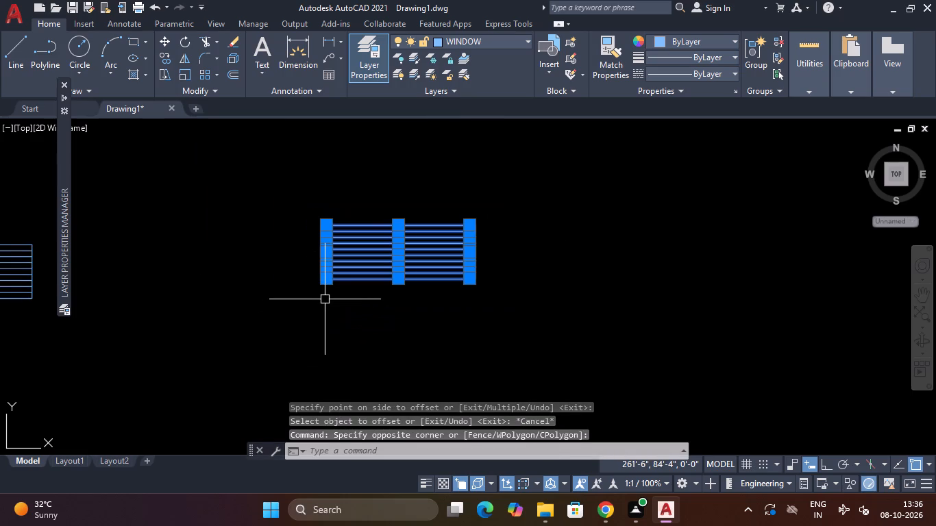
pyautogui.write('J')
pyautogui.press('space')
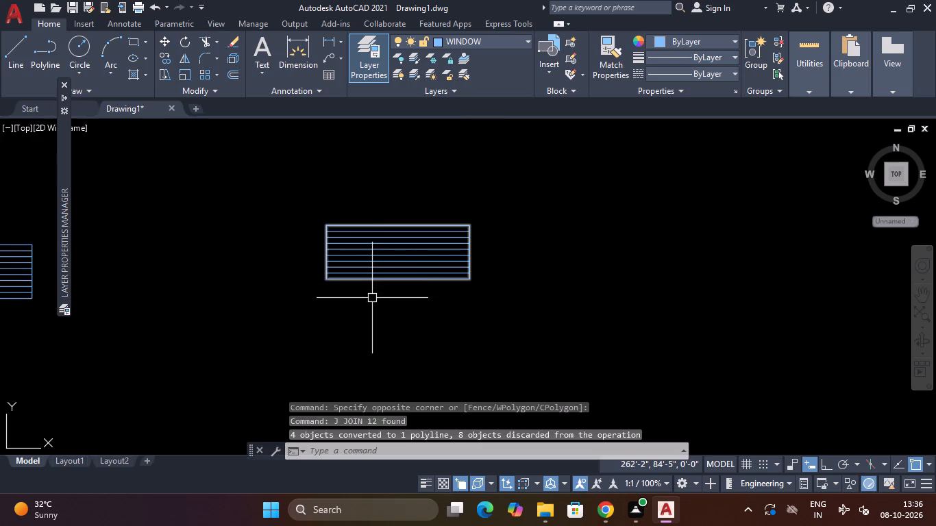
# Copy the 2' by 9" window by its bottom-edge midpoint into the top outer wall, centred on the upper middle room.
pyautogui.write('CO')
pyautogui.press('space')
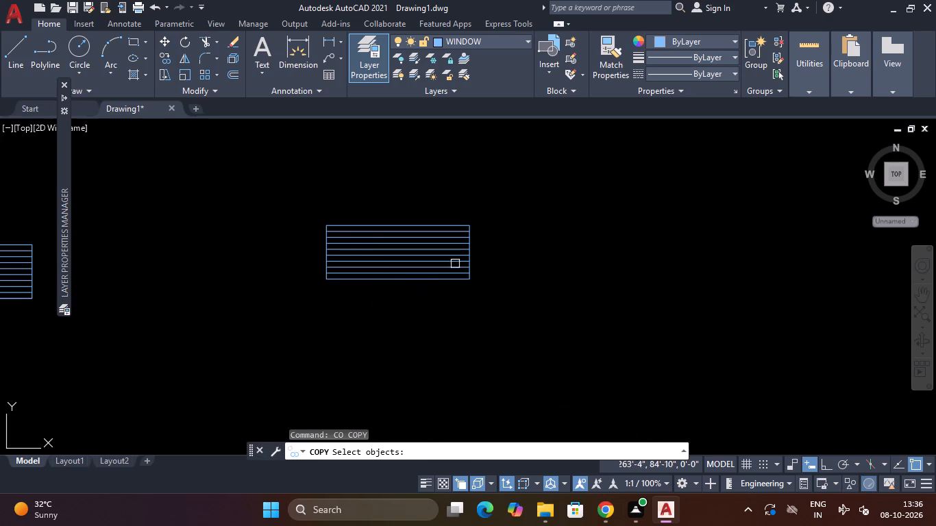
pyautogui.moveTo(537, 186); pyautogui.dragTo(528, 192)
pyautogui.click(306, 318)
pyautogui.press('space')
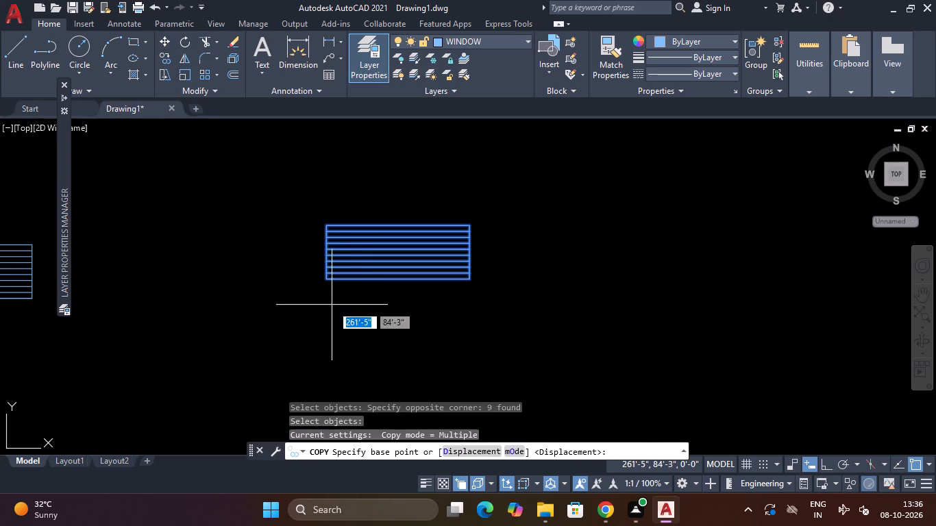
pyautogui.click(399, 281)
pyautogui.scroll(-3, 334, 307)
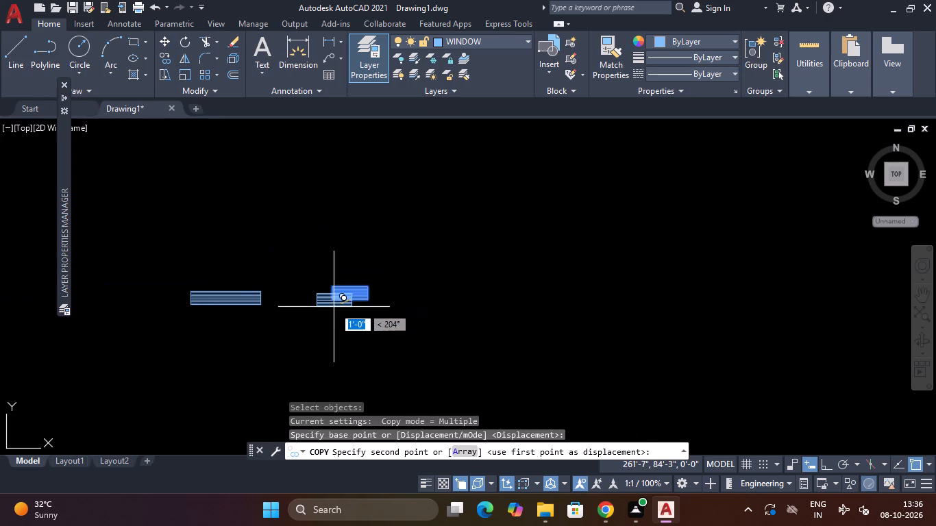
pyautogui.moveTo(338, 308); pyautogui.dragTo(491, 271, button='middle')
pyautogui.scroll(-2, 448, 285)
pyautogui.moveTo(380, 312); pyautogui.dragTo(404, 312, button='middle')
pyautogui.moveTo(430, 312); pyautogui.dragTo(537, 266, button='middle')
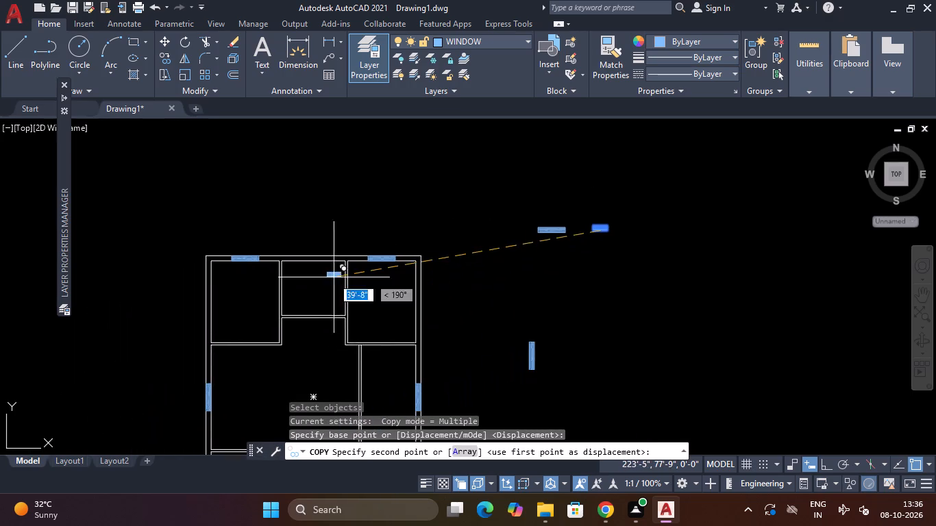
pyautogui.scroll(2, 312, 261)
pyautogui.click(318, 258)
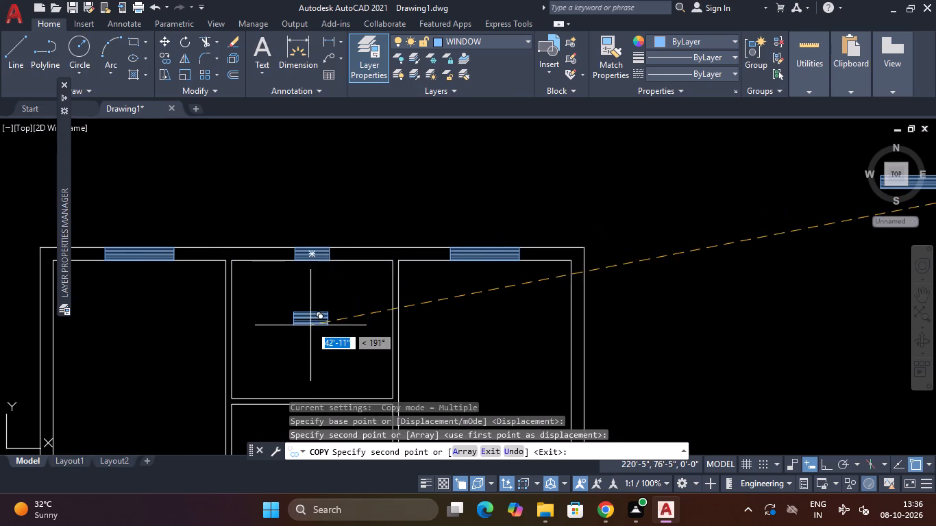
# Place another copy of the 2' by 9" window in the bottom outer wall, near the centre of the lower middle room.
pyautogui.moveTo(310, 325); pyautogui.dragTo(445, 239, button='middle')
pyautogui.scroll(-3, 449, 234)
pyautogui.moveTo(430, 304); pyautogui.dragTo(467, 210, button='middle')
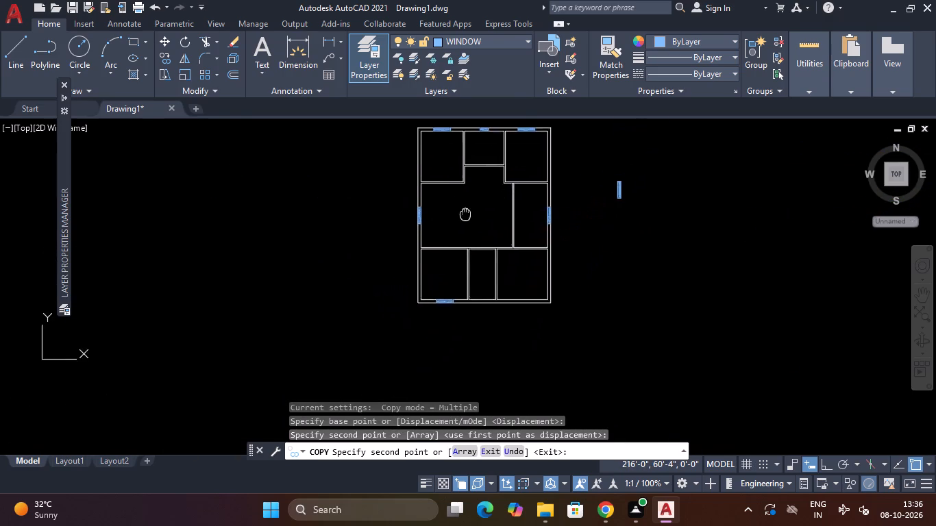
pyautogui.moveTo(467, 210); pyautogui.dragTo(467, 208, button='middle')
pyautogui.scroll(4, 489, 292)
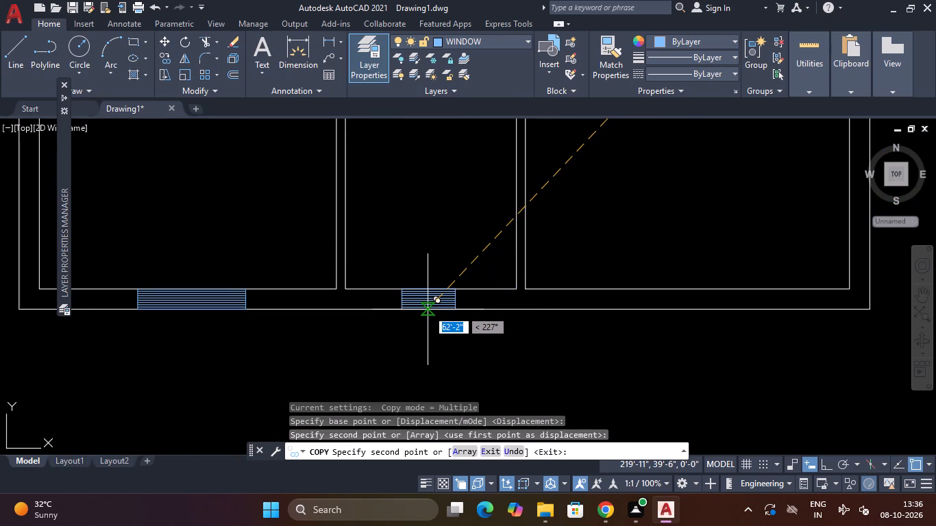
pyautogui.click(427, 310)
pyautogui.scroll(-3, 436, 308)
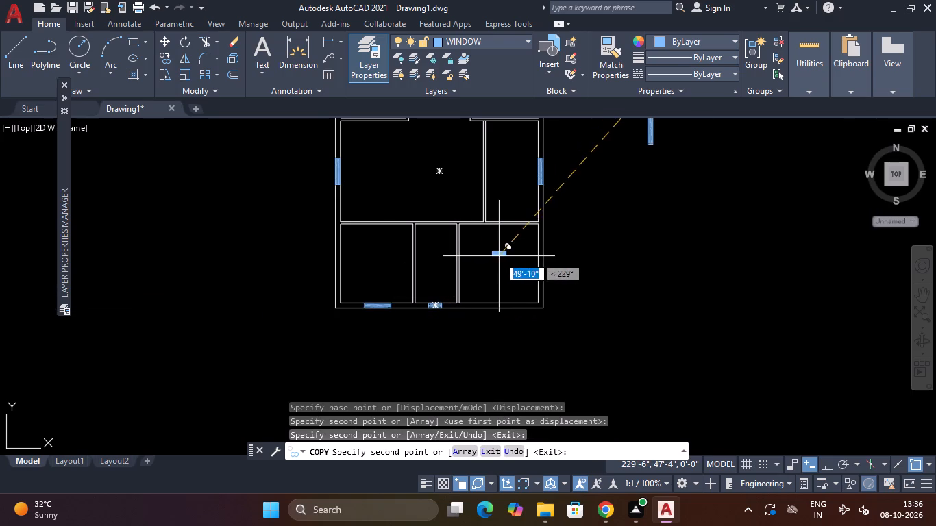
pyautogui.moveTo(496, 293); pyautogui.dragTo(491, 308, button='middle')
pyautogui.moveTo(608, 258); pyautogui.dragTo(598, 297, button='middle')
pyautogui.press('Escape')
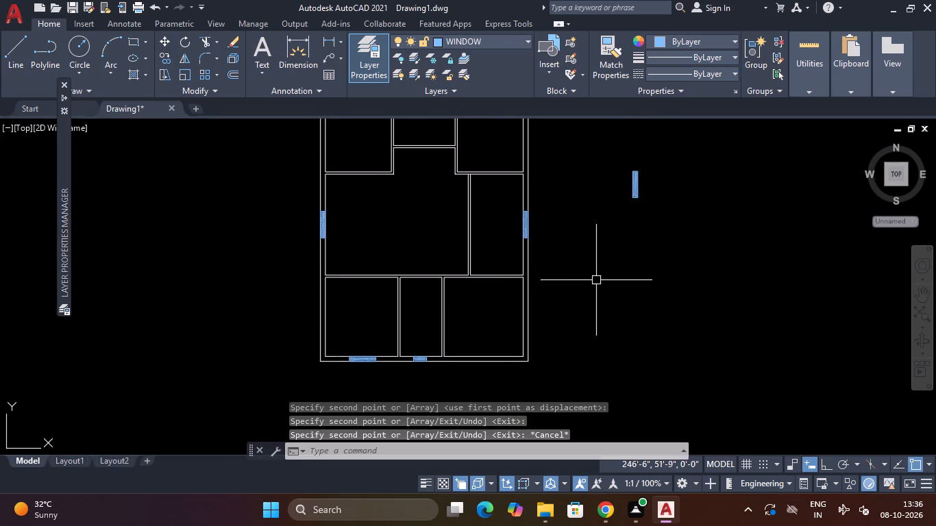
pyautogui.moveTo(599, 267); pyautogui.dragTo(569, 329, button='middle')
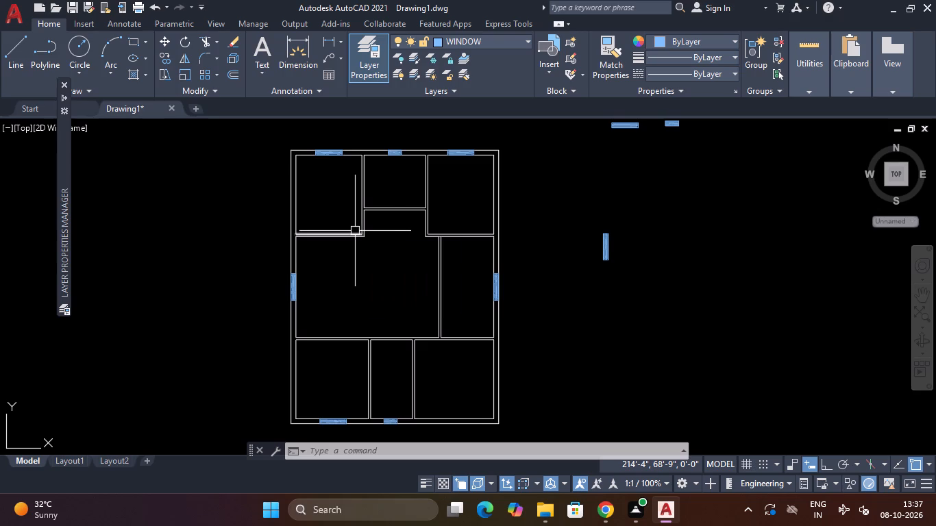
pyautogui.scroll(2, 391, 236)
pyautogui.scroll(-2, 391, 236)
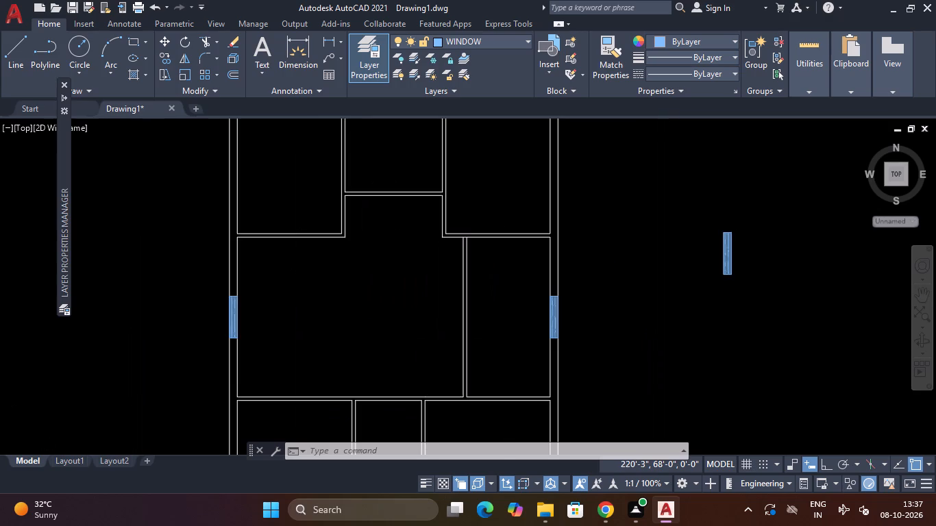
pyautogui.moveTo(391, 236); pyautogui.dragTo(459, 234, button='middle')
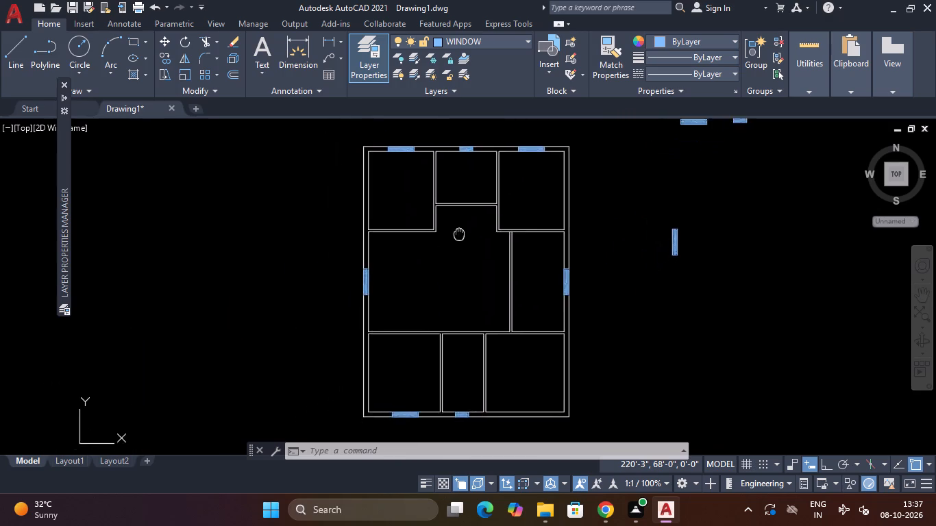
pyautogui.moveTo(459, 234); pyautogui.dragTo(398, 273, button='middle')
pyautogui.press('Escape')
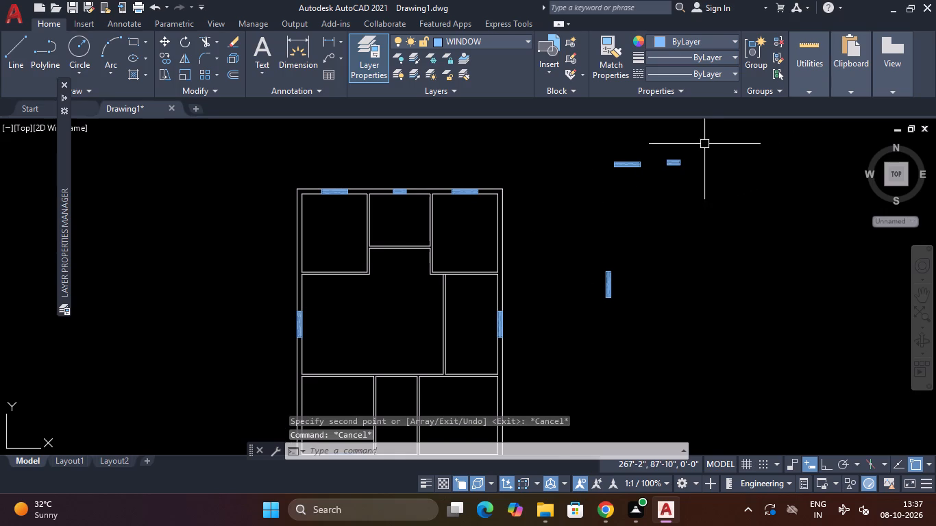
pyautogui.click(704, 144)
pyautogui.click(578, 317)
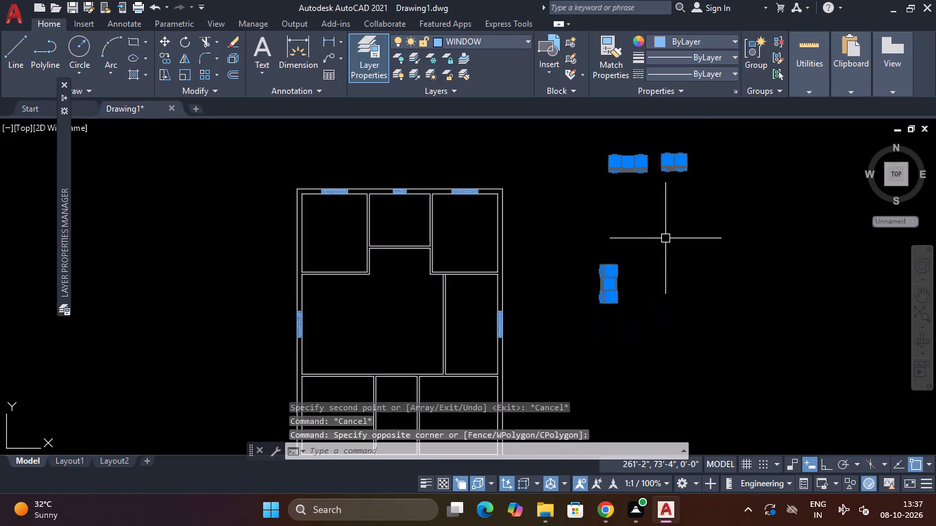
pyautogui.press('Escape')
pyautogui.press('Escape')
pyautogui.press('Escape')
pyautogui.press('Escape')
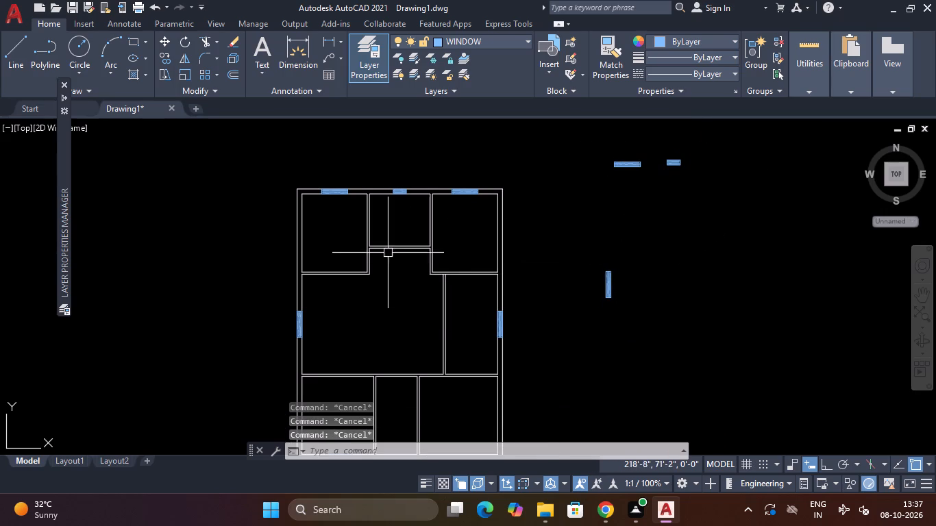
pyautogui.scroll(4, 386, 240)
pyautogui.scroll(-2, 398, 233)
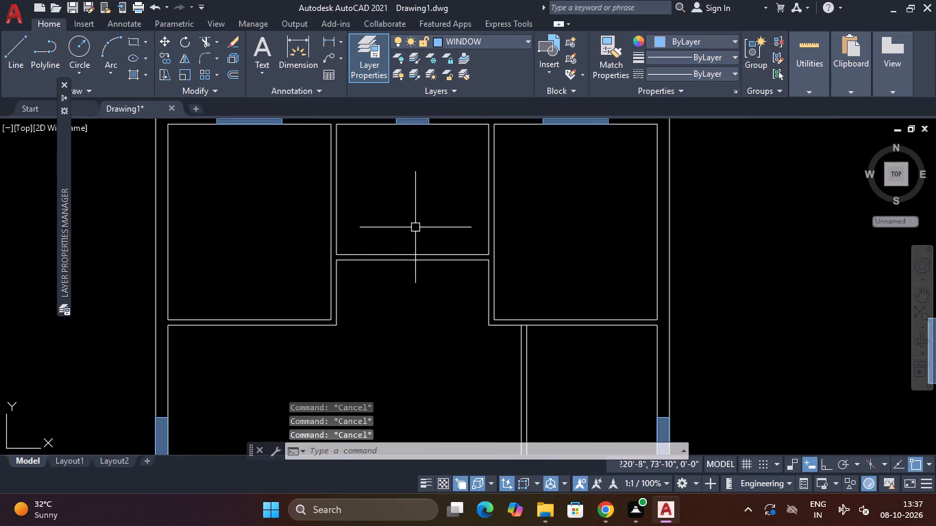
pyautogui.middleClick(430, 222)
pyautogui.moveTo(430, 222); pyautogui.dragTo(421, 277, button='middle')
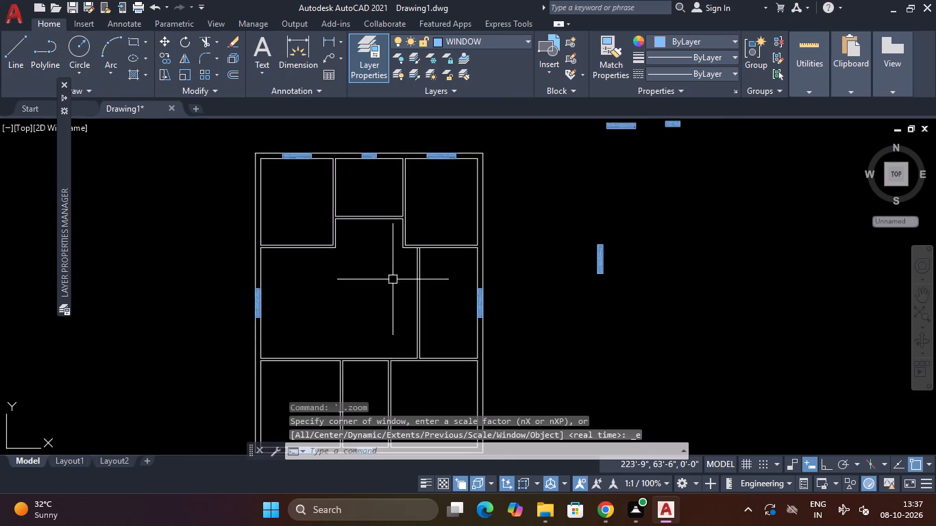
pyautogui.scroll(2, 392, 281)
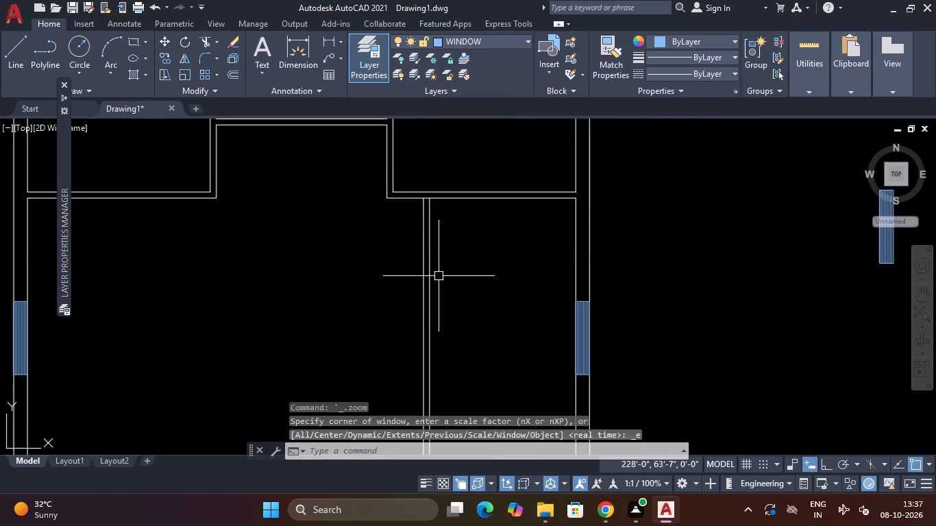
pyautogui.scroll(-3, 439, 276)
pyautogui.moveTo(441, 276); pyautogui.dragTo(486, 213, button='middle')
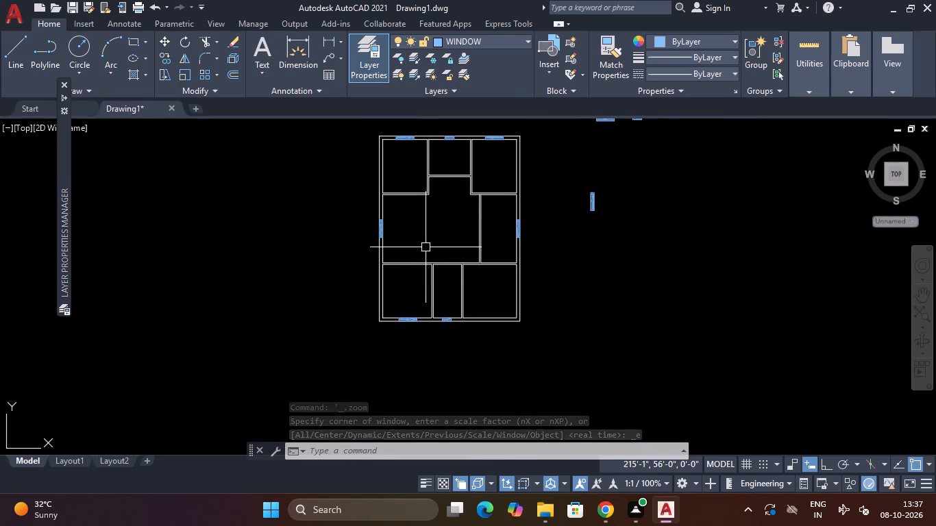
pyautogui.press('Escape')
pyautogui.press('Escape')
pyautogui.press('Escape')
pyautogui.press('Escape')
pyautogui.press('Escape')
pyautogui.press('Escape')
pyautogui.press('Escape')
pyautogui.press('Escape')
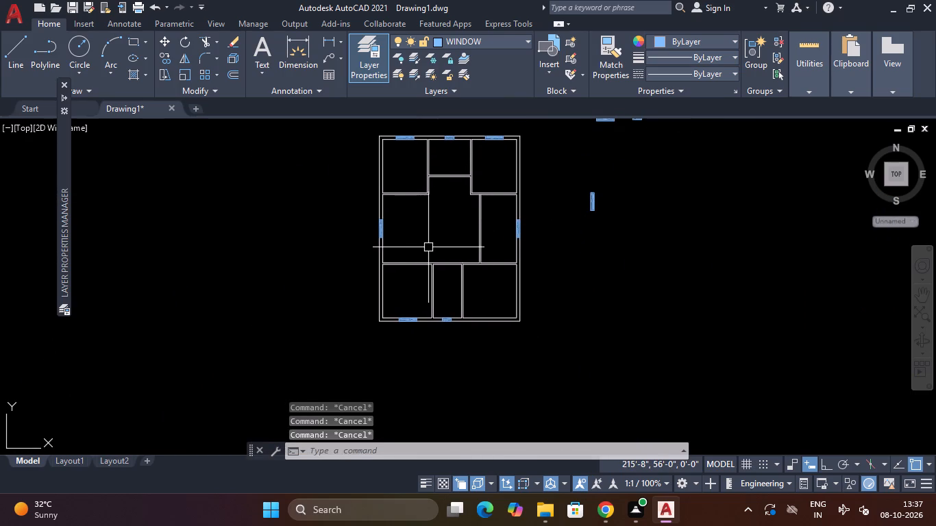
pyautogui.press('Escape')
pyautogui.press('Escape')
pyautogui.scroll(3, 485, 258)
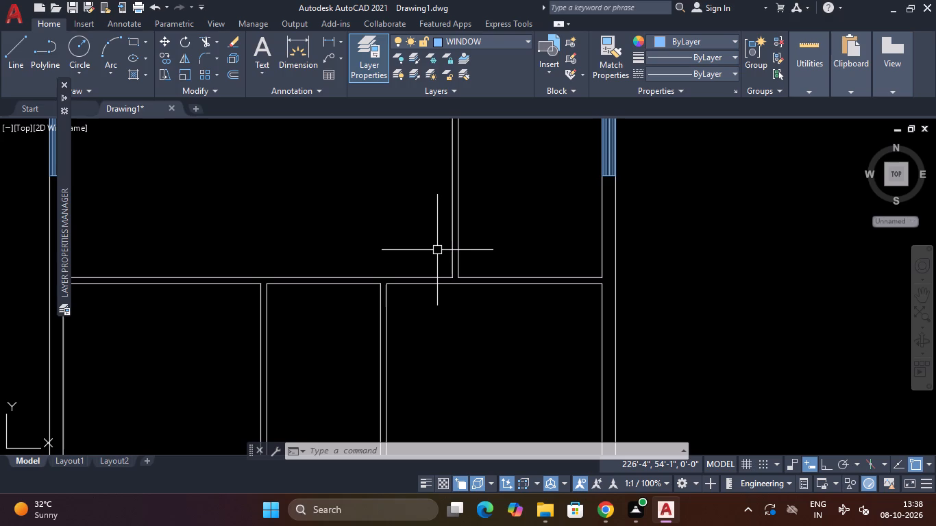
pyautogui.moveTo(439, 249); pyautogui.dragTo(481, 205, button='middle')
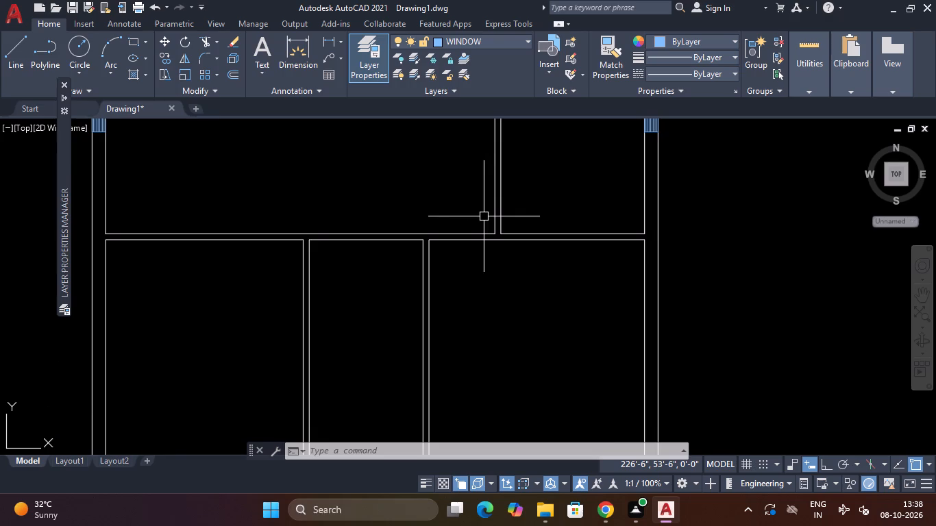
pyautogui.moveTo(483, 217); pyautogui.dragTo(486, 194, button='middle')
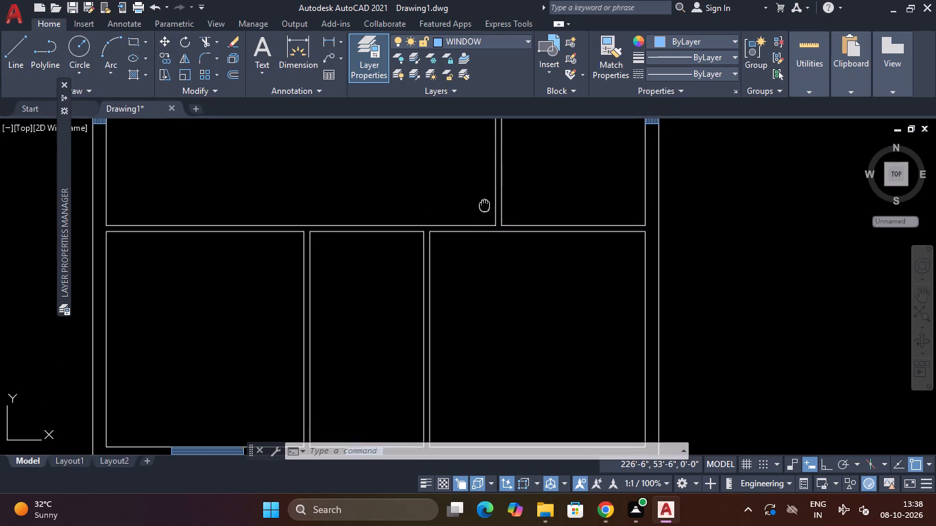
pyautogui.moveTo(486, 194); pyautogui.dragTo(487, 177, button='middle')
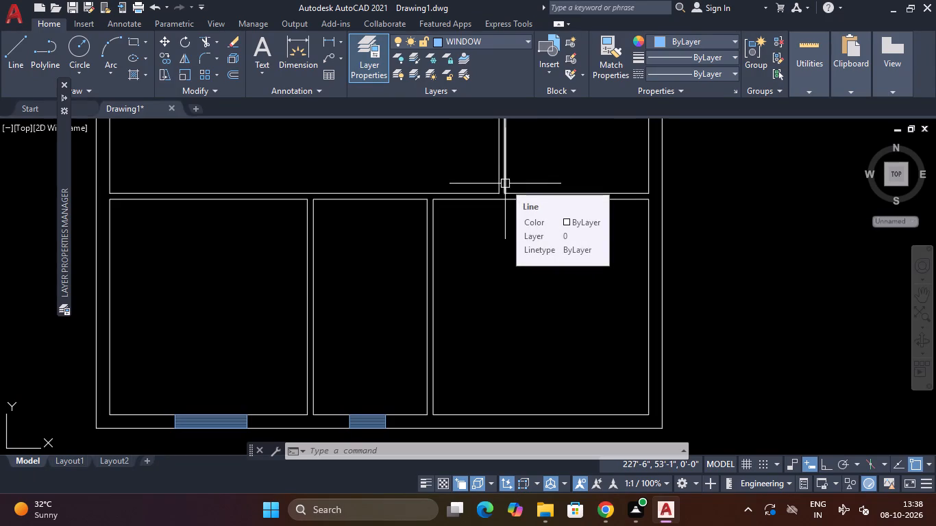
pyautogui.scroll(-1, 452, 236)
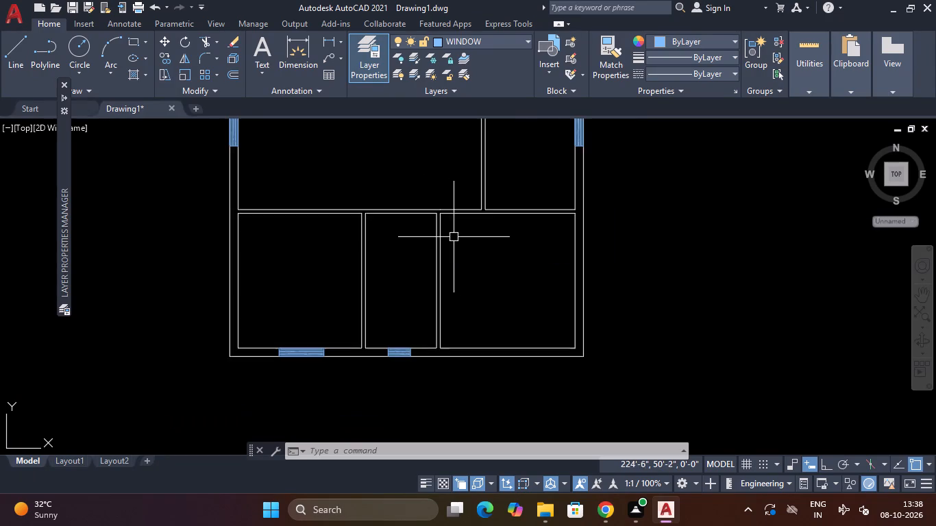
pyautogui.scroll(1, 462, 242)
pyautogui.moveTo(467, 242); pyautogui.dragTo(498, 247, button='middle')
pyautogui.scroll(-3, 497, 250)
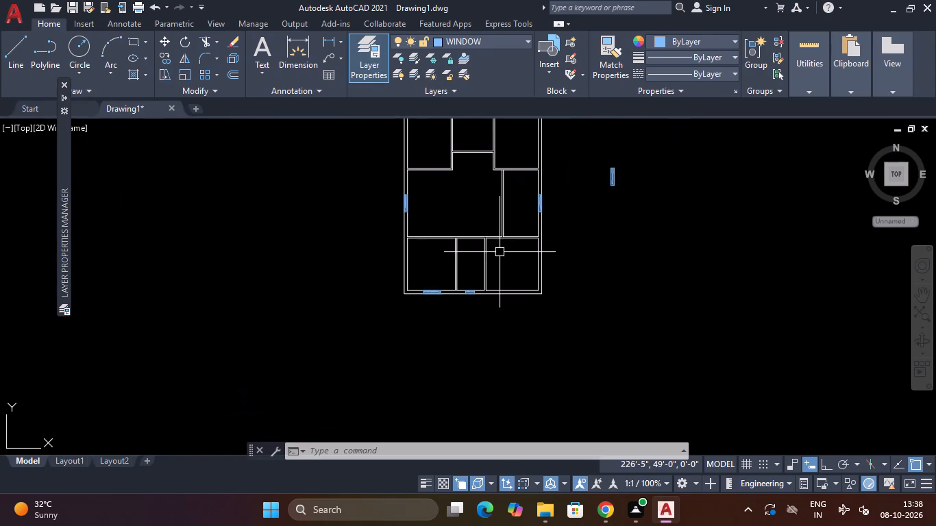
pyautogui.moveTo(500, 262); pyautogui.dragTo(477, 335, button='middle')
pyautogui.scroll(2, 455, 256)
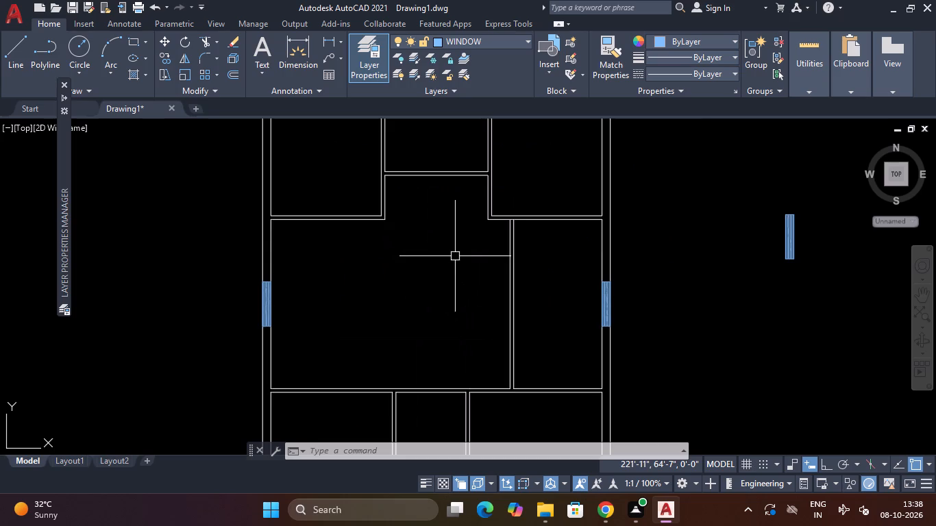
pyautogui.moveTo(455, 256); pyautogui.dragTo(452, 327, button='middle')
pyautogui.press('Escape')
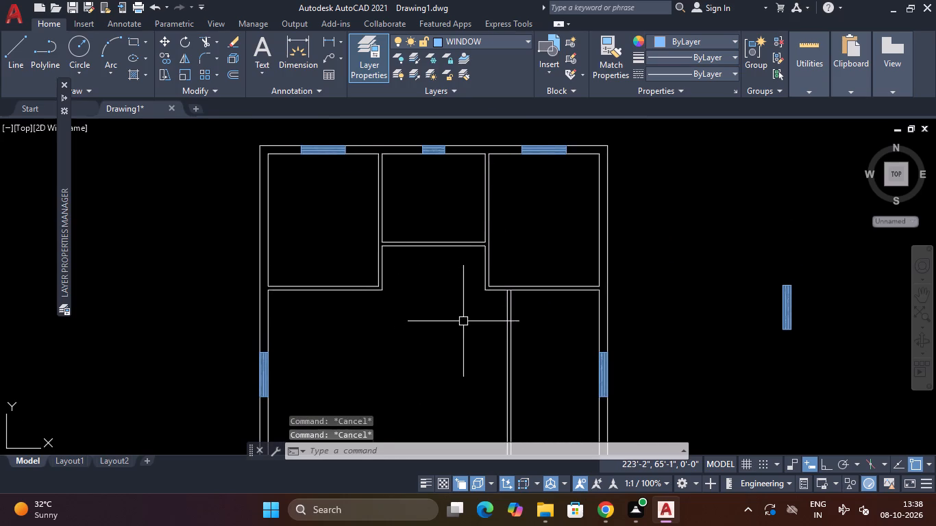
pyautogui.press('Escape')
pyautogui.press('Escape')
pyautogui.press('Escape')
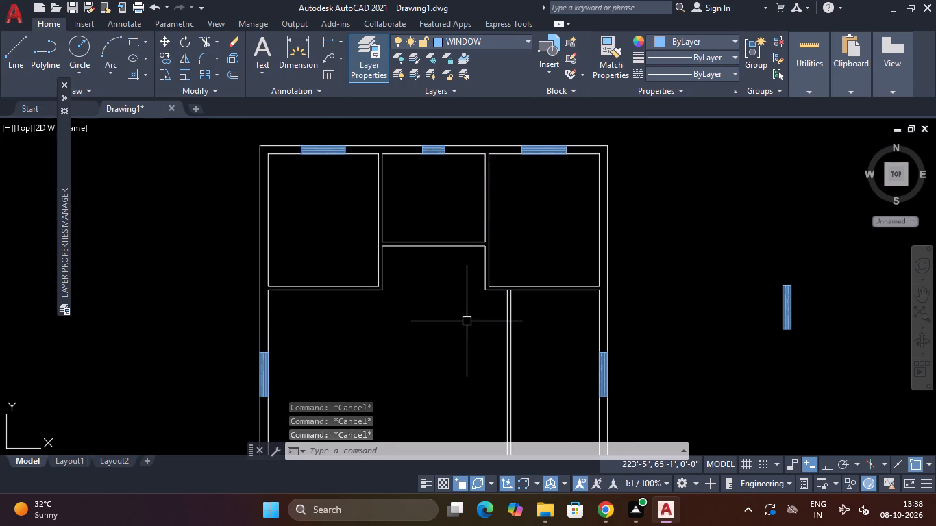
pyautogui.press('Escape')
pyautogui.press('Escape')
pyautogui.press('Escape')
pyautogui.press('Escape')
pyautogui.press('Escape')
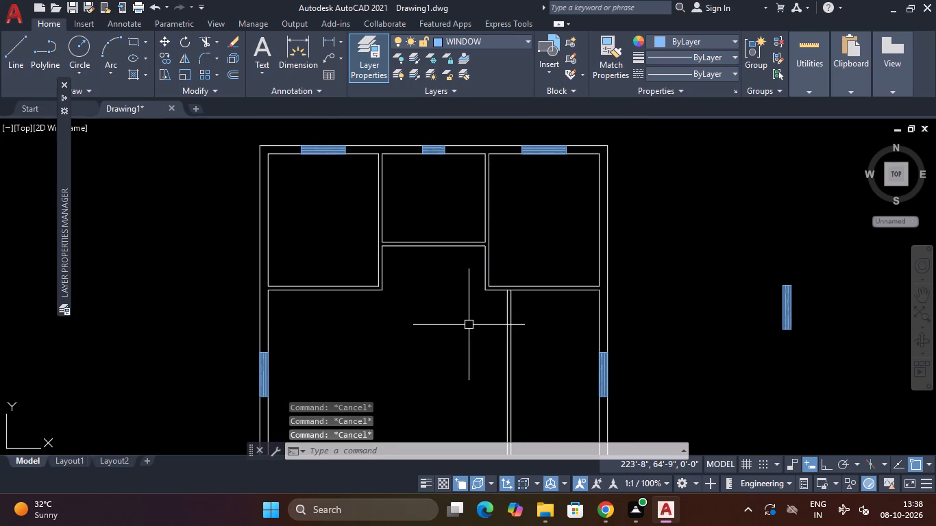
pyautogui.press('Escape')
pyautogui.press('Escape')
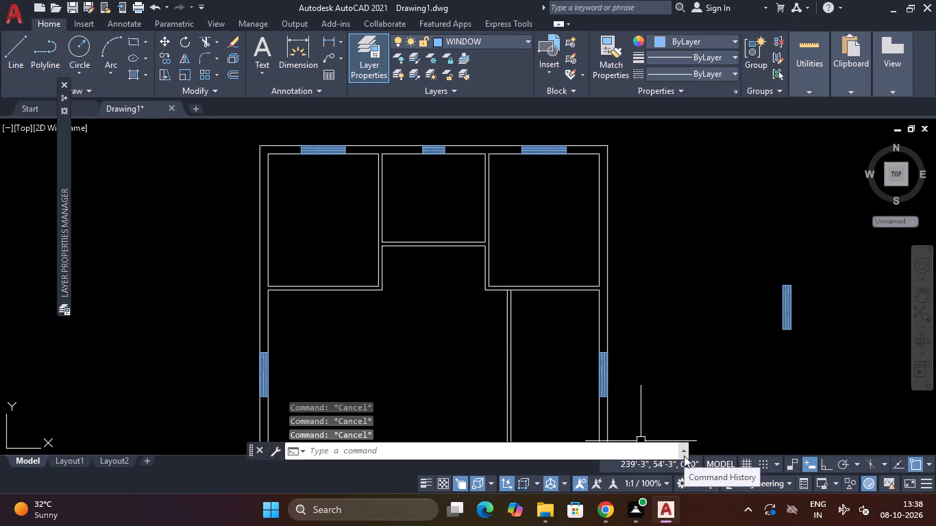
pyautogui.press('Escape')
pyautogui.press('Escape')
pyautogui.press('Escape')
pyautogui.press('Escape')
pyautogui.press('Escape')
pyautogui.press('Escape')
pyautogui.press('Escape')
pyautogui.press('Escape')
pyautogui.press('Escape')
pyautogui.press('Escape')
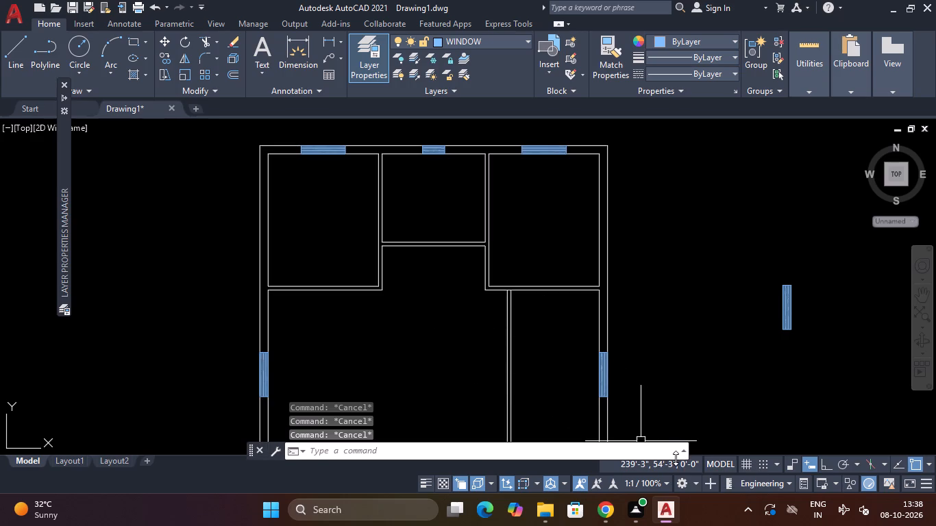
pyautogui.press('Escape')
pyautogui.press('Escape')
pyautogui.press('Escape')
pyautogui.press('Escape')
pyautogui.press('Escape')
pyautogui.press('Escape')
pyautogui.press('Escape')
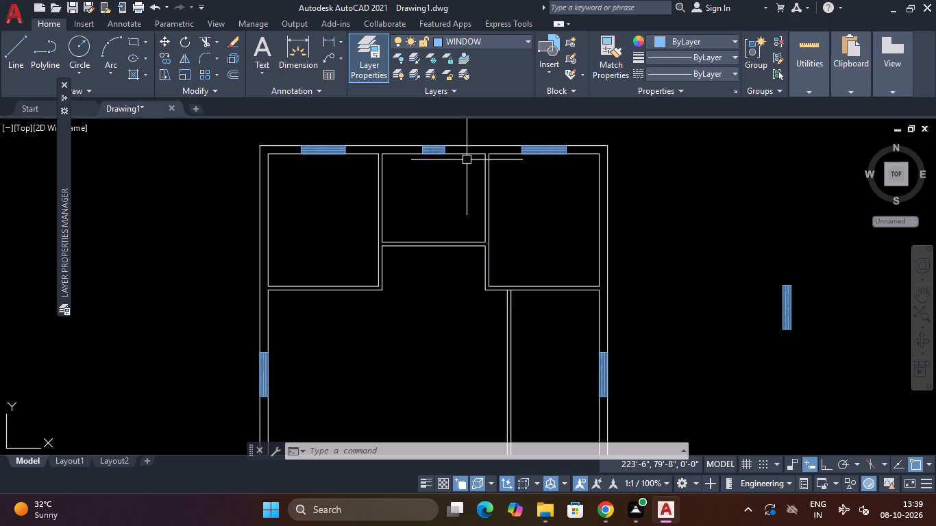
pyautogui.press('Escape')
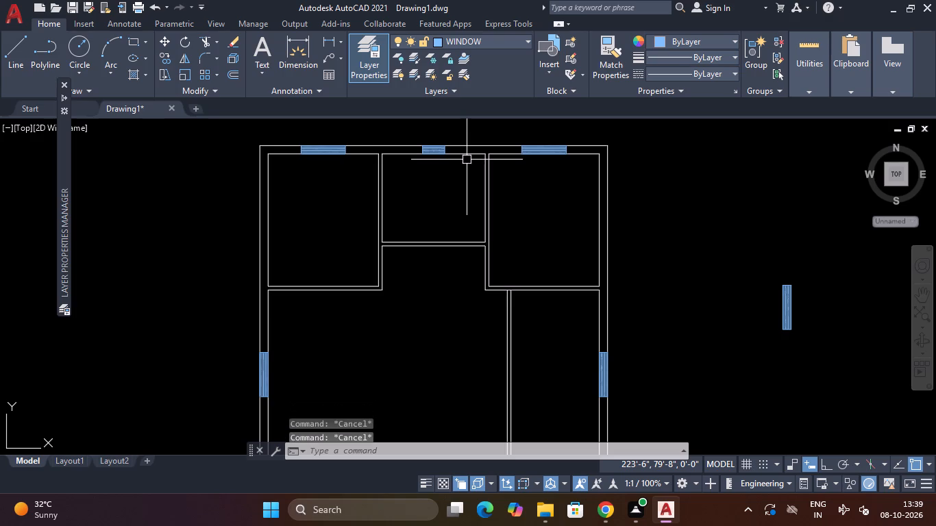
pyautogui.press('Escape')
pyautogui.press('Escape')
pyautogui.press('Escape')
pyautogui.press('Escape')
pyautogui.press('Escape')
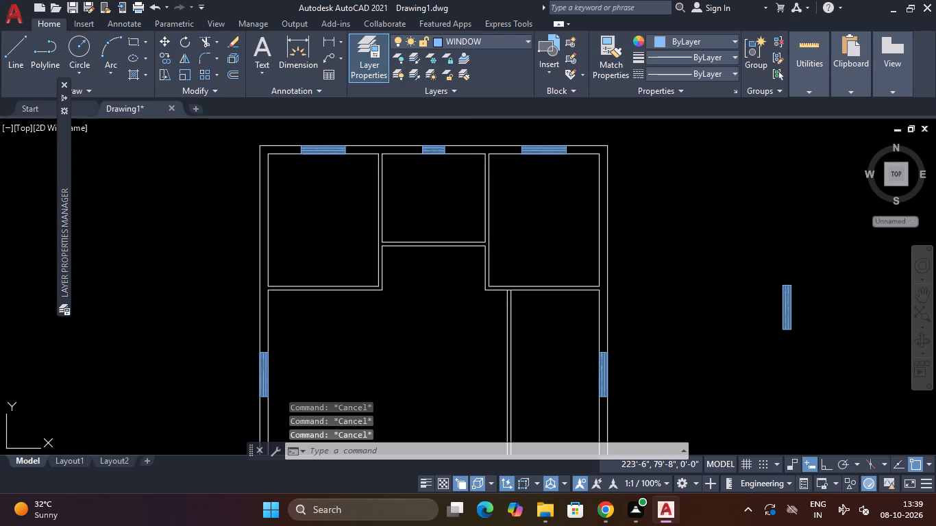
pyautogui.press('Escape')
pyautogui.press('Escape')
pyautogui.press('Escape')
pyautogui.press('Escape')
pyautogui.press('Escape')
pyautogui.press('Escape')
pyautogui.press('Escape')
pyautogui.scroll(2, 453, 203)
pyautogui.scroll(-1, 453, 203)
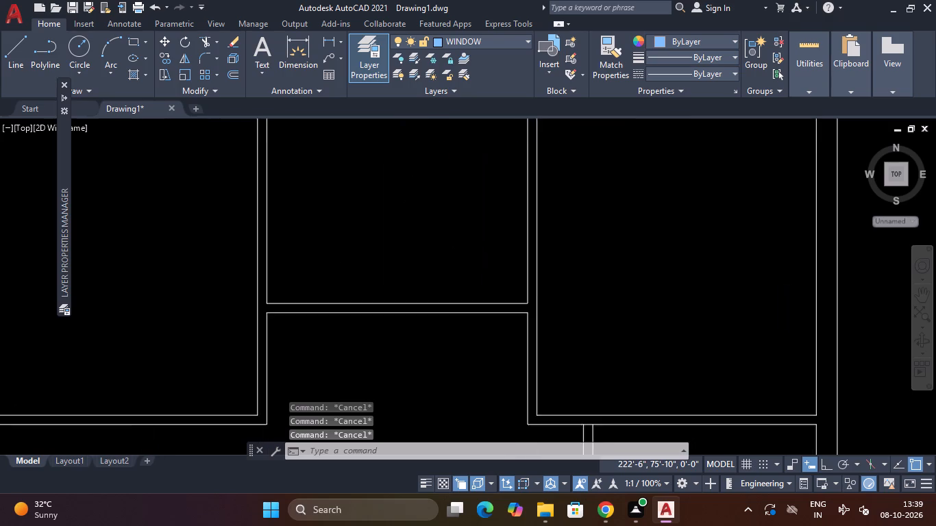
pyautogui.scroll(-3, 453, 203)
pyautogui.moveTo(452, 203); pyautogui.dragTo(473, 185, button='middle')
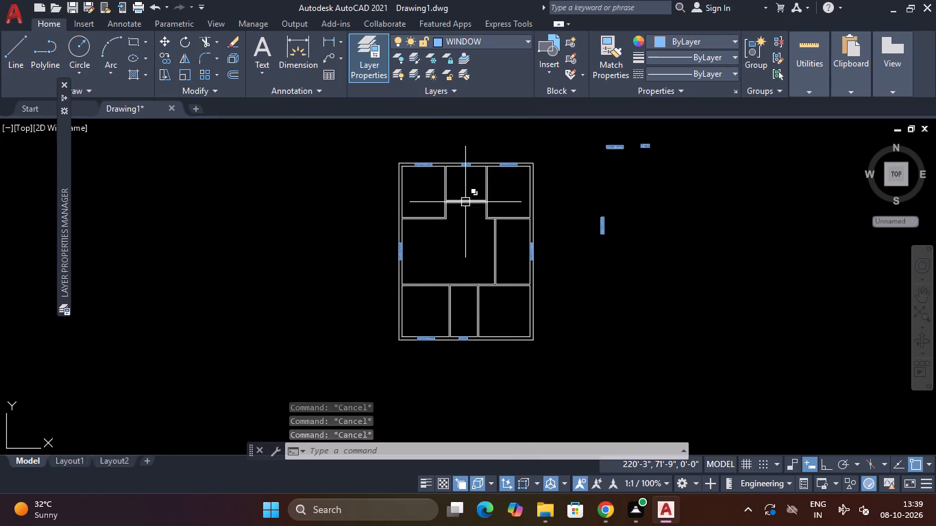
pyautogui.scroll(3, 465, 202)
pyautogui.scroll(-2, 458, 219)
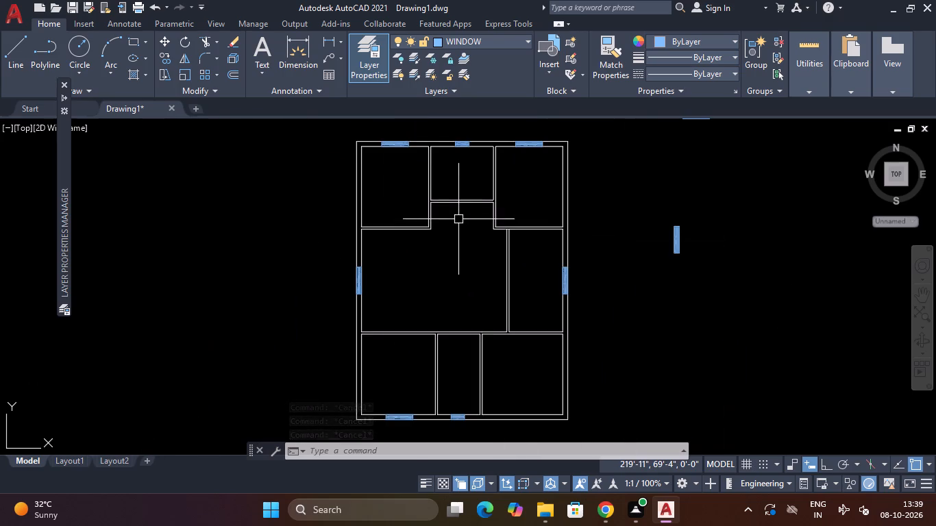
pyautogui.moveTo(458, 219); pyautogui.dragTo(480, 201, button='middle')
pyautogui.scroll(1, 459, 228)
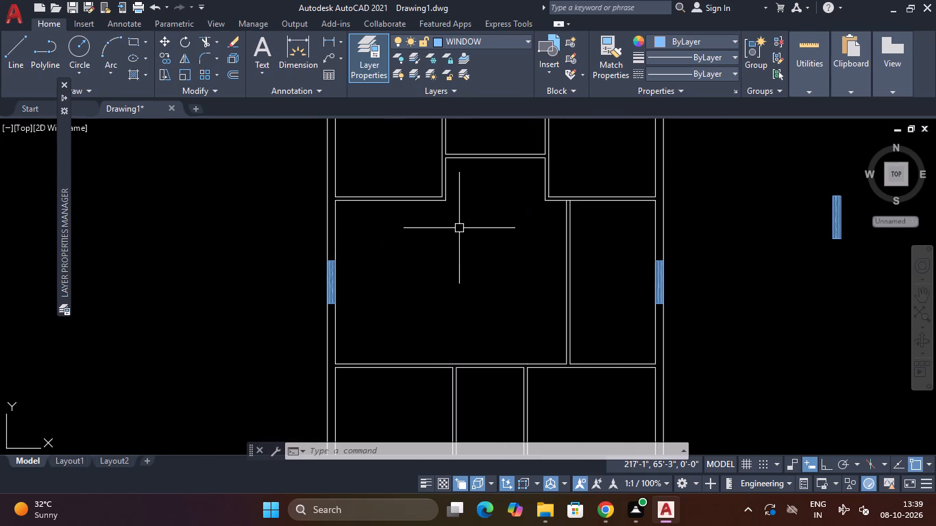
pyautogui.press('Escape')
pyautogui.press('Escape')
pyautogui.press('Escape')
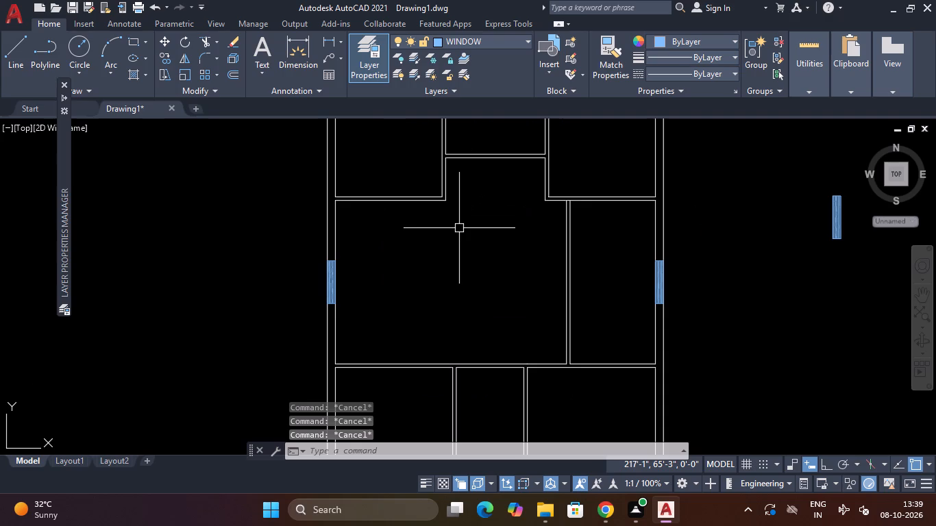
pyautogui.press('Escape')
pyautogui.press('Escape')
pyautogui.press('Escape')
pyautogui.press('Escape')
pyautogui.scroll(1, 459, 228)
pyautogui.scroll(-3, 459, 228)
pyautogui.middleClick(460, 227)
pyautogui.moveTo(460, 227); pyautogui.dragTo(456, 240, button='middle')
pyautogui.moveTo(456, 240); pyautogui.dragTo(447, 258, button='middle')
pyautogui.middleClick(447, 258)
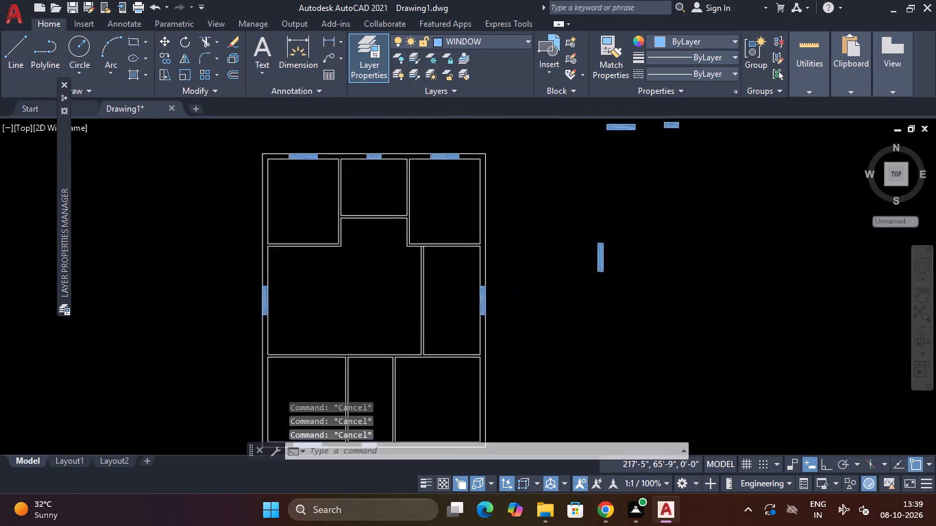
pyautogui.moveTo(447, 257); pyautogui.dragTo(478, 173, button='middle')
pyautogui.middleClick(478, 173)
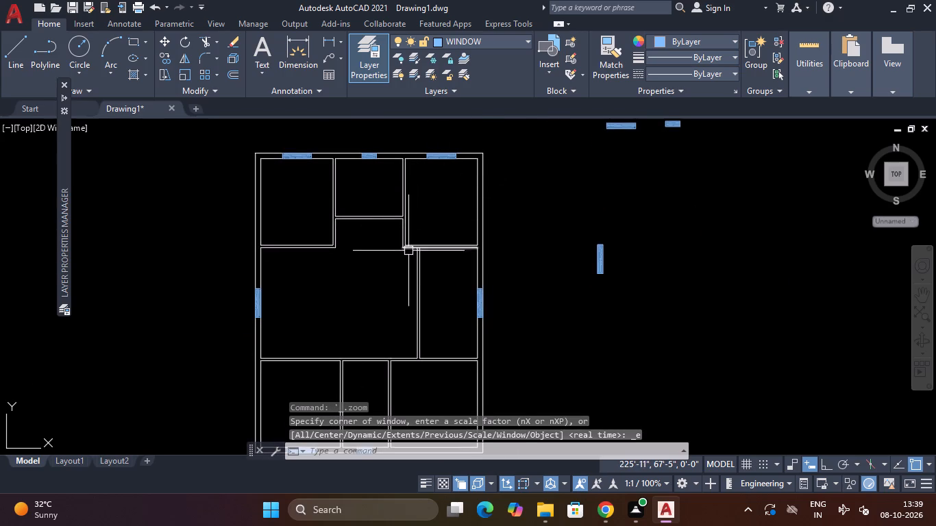
# Trim the wall line crossing the junction where the middle-right room's vertical partition meets the upper-right room's bottom partition.
pyautogui.scroll(1, 408, 252)
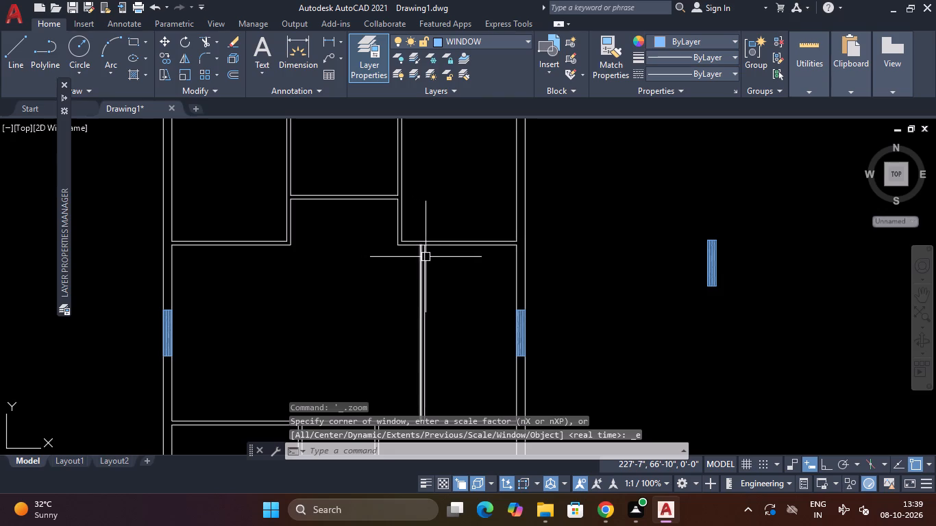
pyautogui.scroll(4, 426, 257)
pyautogui.scroll(-4, 426, 257)
pyautogui.scroll(4, 417, 241)
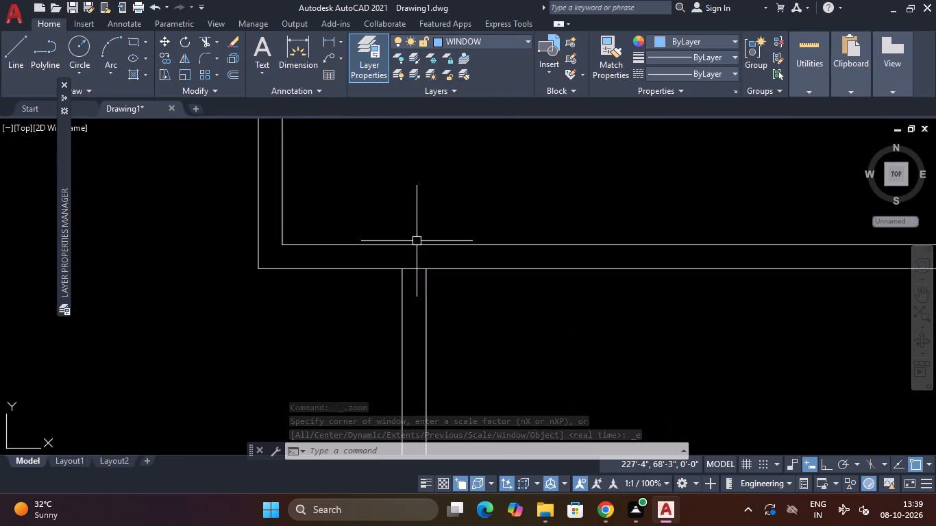
pyautogui.scroll(1, 413, 242)
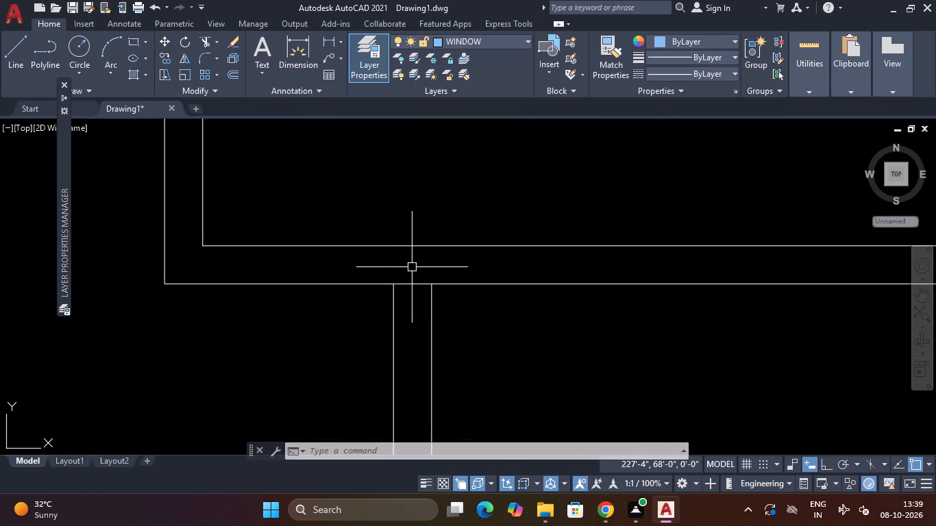
pyautogui.write('TR')
pyautogui.press('space')
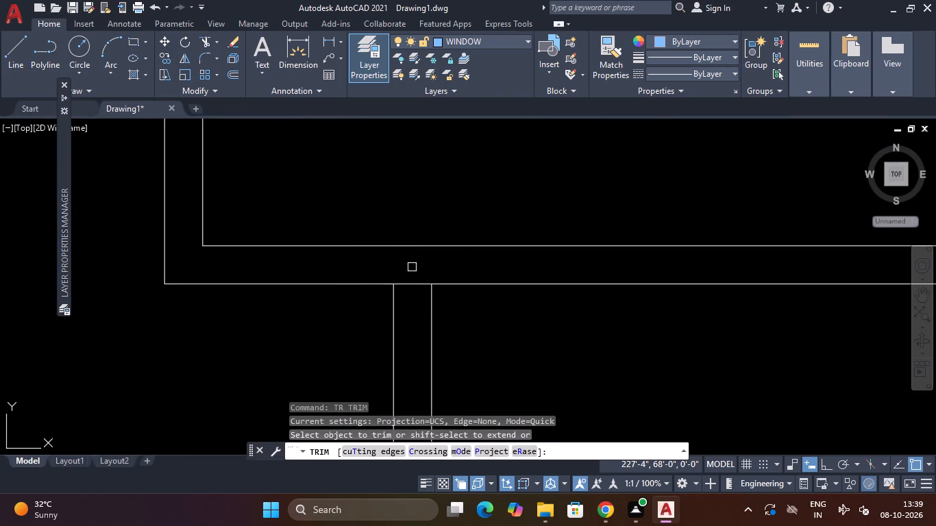
pyautogui.click(412, 267)
pyautogui.click(412, 280)
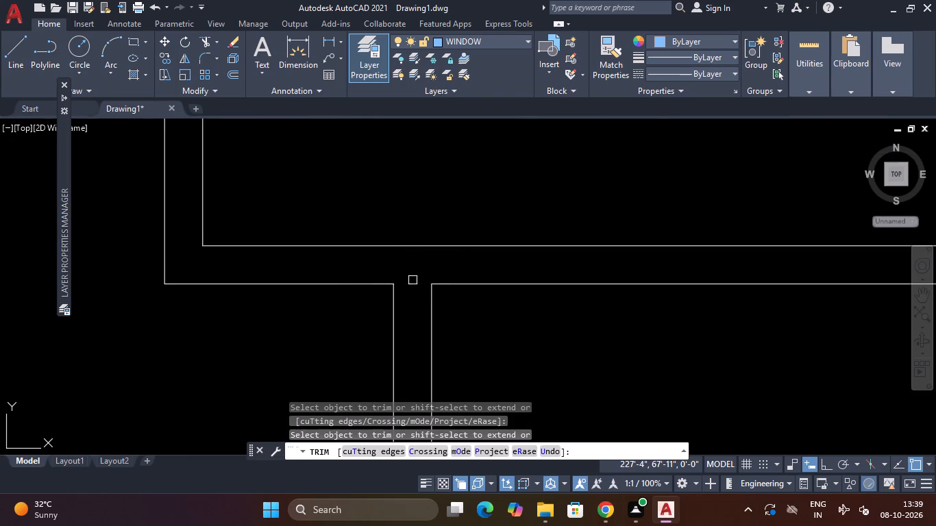
pyautogui.scroll(-4, 412, 280)
pyautogui.moveTo(447, 371); pyautogui.dragTo(512, 157, button='middle')
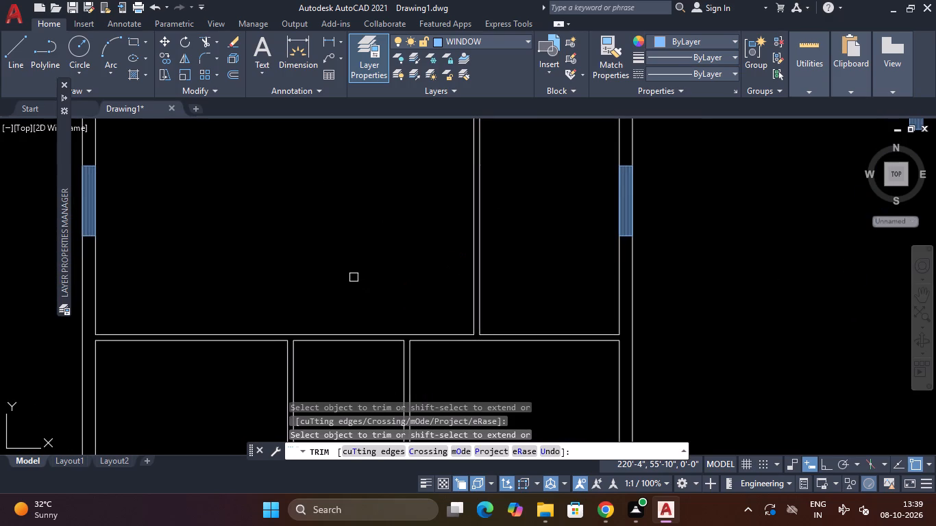
pyautogui.scroll(-2, 353, 277)
pyautogui.moveTo(357, 286); pyautogui.dragTo(356, 405, button='middle')
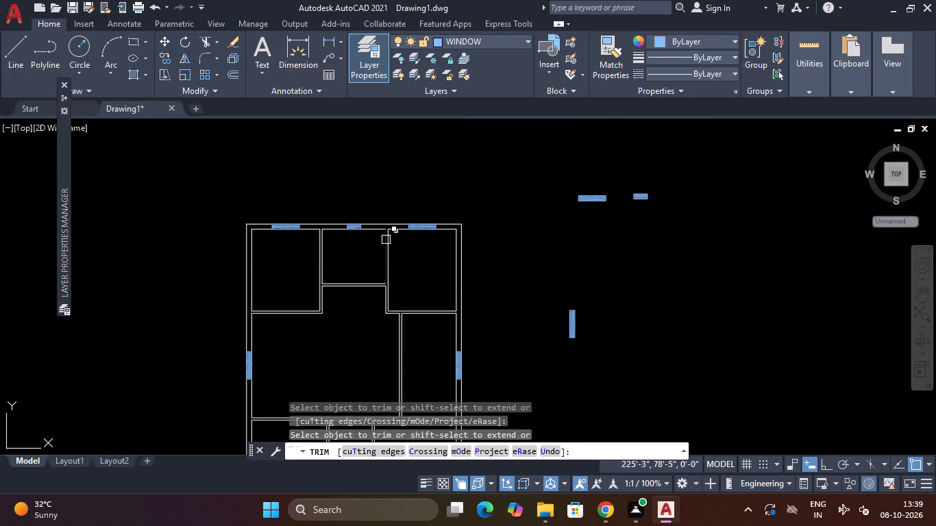
pyautogui.scroll(3, 393, 227)
pyautogui.moveTo(403, 271); pyautogui.dragTo(461, 186, button='middle')
pyautogui.middleClick(463, 184)
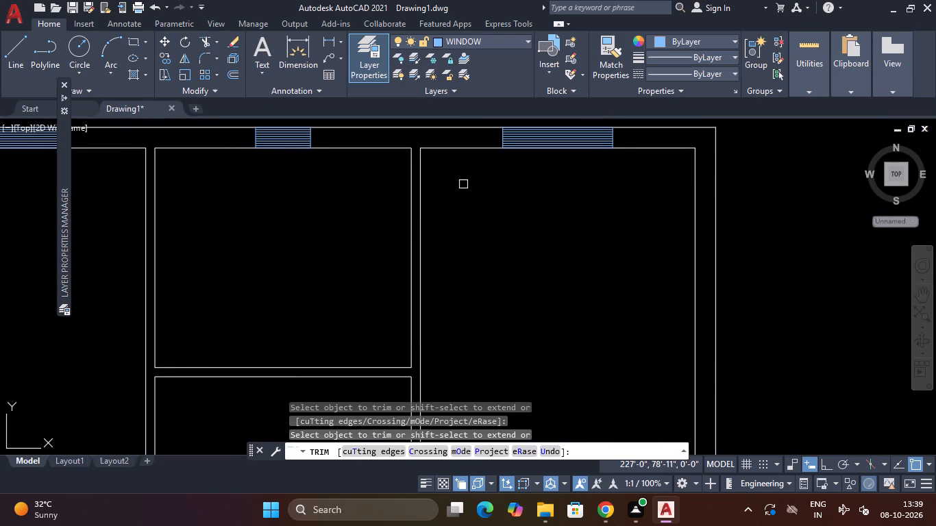
pyautogui.press('Escape')
pyautogui.press('Escape')
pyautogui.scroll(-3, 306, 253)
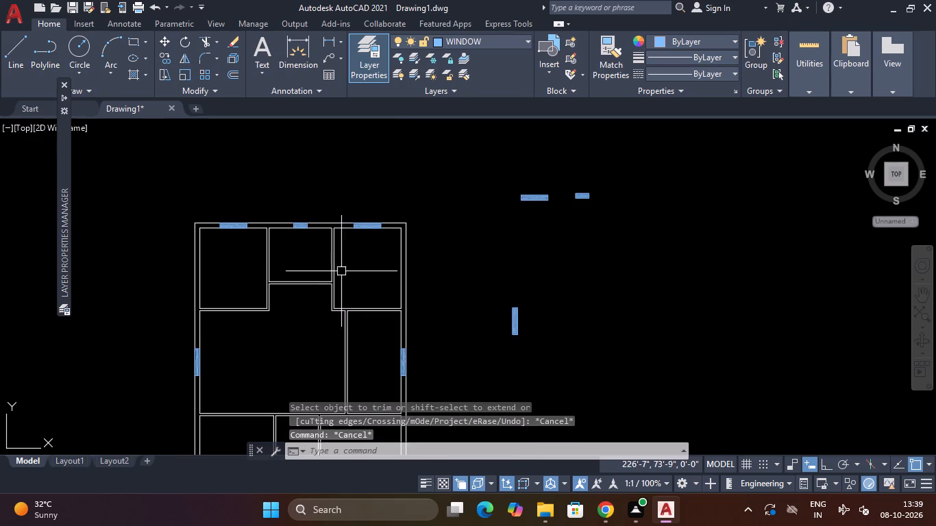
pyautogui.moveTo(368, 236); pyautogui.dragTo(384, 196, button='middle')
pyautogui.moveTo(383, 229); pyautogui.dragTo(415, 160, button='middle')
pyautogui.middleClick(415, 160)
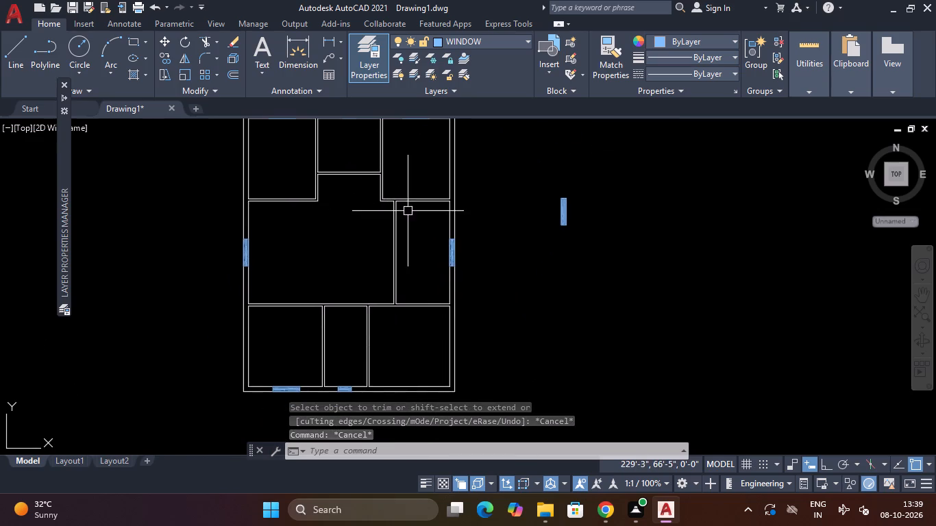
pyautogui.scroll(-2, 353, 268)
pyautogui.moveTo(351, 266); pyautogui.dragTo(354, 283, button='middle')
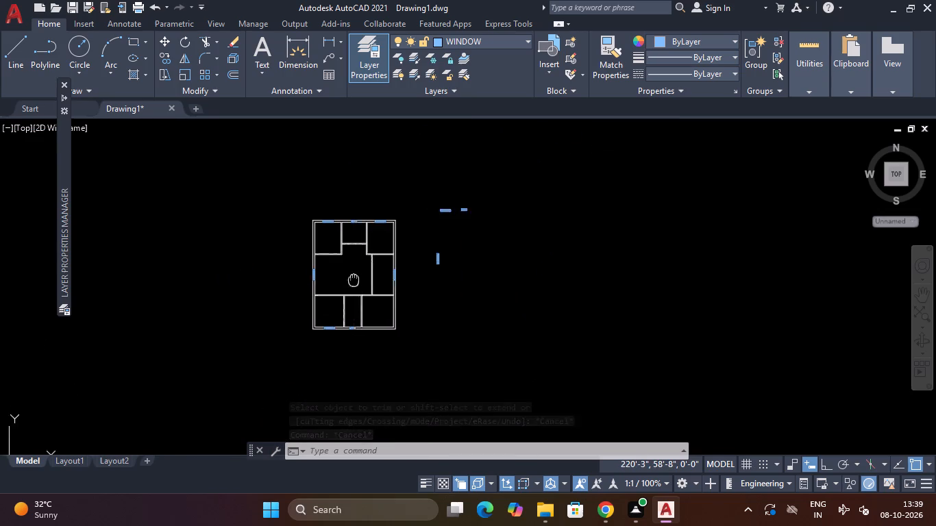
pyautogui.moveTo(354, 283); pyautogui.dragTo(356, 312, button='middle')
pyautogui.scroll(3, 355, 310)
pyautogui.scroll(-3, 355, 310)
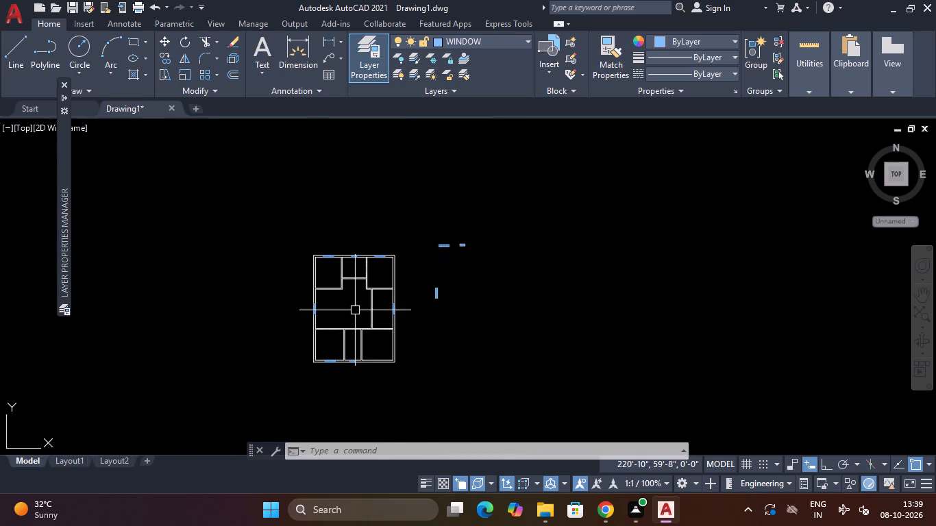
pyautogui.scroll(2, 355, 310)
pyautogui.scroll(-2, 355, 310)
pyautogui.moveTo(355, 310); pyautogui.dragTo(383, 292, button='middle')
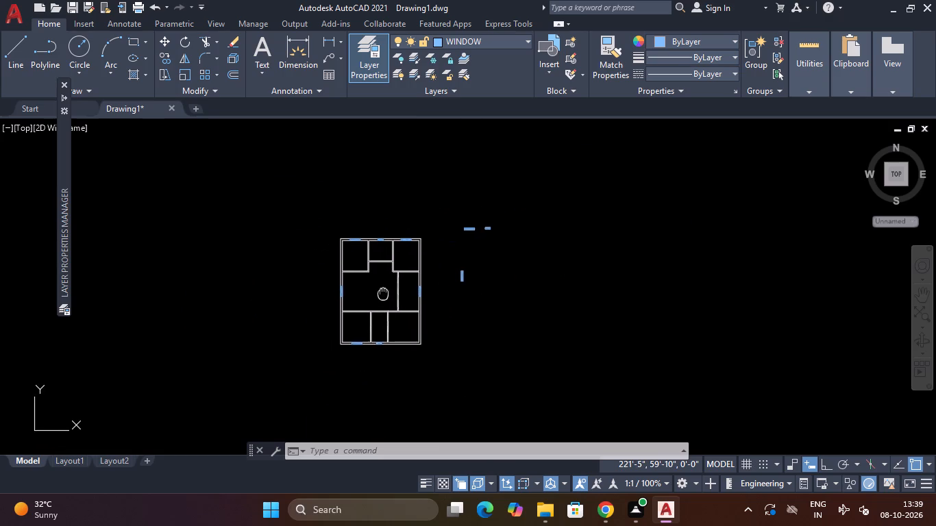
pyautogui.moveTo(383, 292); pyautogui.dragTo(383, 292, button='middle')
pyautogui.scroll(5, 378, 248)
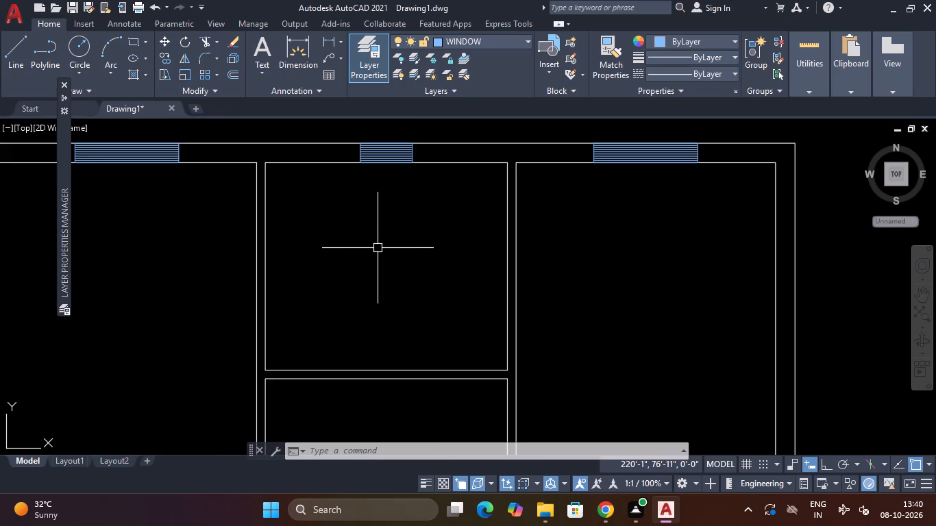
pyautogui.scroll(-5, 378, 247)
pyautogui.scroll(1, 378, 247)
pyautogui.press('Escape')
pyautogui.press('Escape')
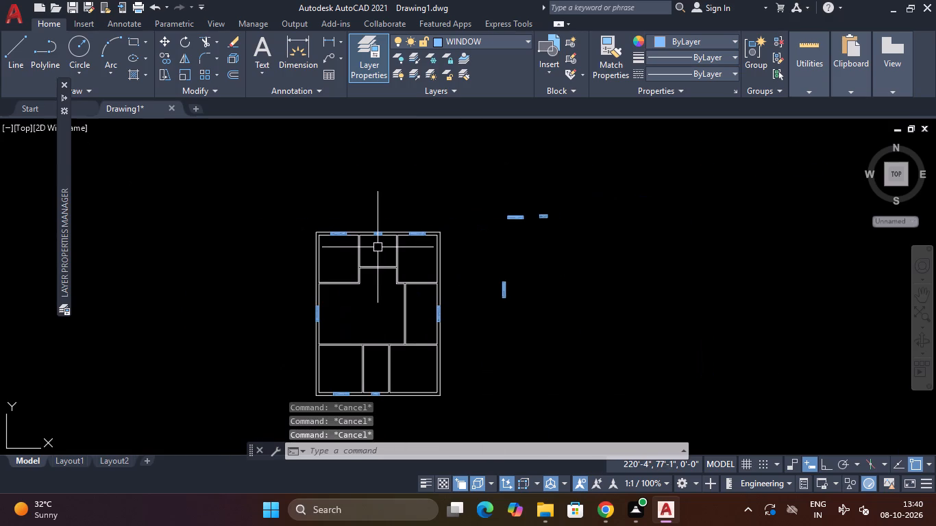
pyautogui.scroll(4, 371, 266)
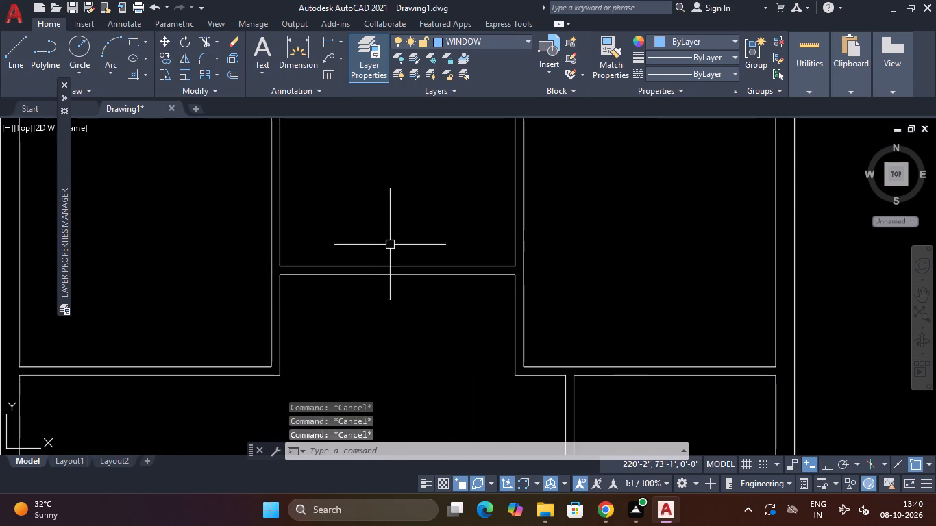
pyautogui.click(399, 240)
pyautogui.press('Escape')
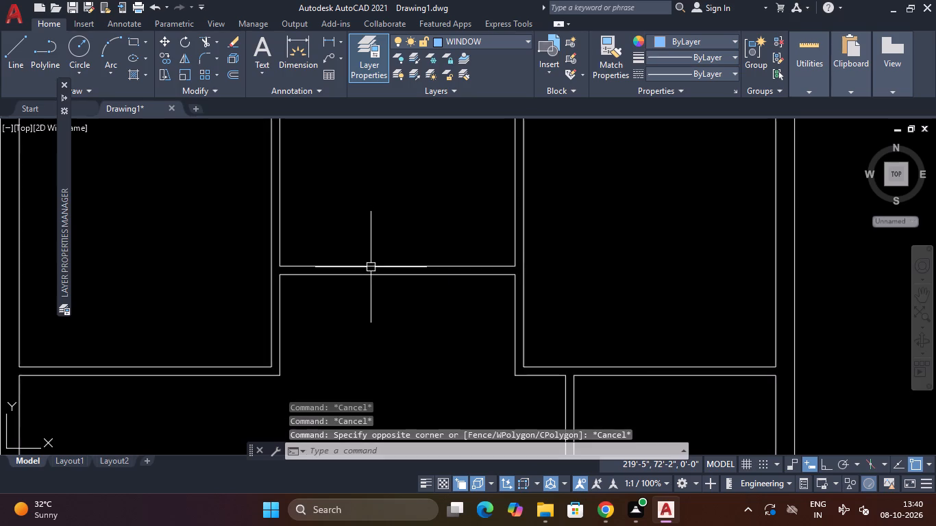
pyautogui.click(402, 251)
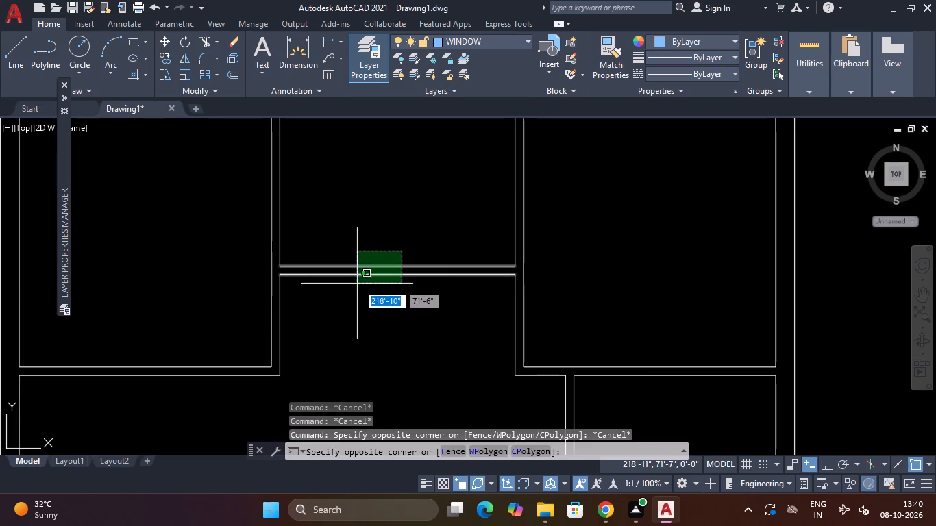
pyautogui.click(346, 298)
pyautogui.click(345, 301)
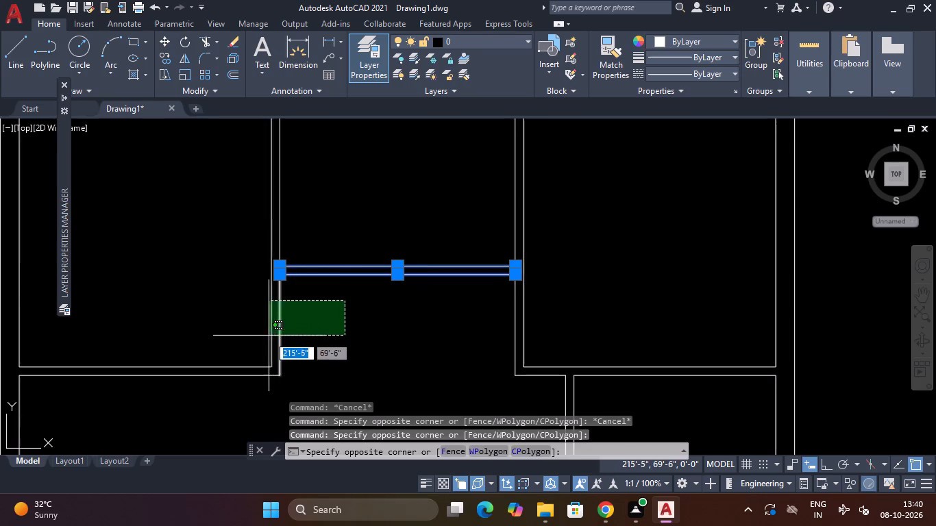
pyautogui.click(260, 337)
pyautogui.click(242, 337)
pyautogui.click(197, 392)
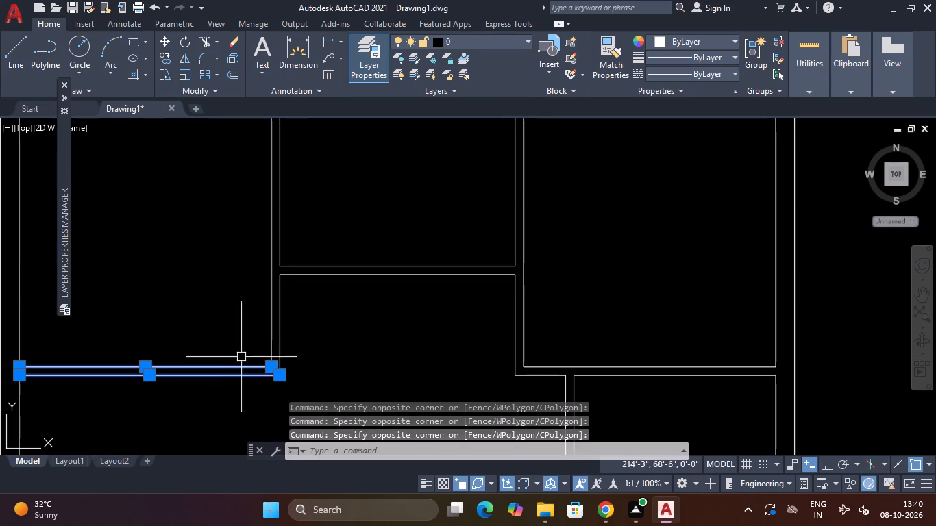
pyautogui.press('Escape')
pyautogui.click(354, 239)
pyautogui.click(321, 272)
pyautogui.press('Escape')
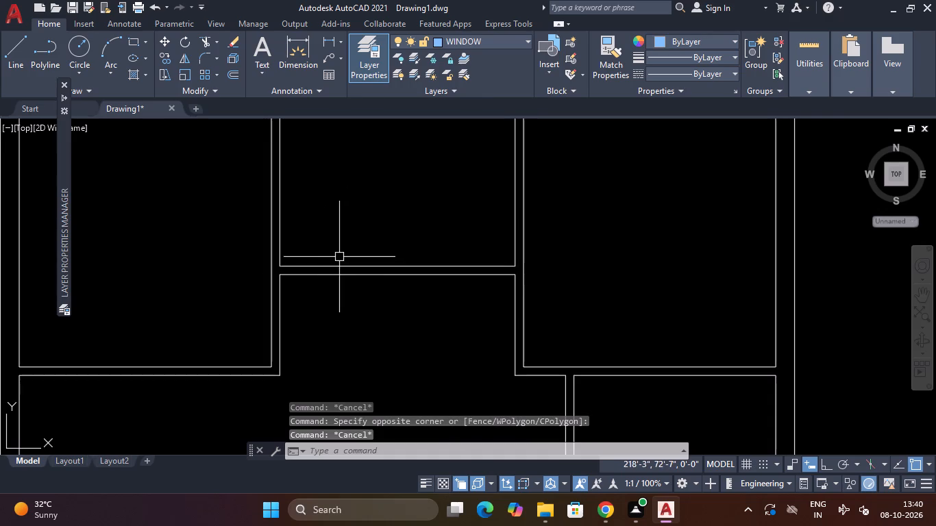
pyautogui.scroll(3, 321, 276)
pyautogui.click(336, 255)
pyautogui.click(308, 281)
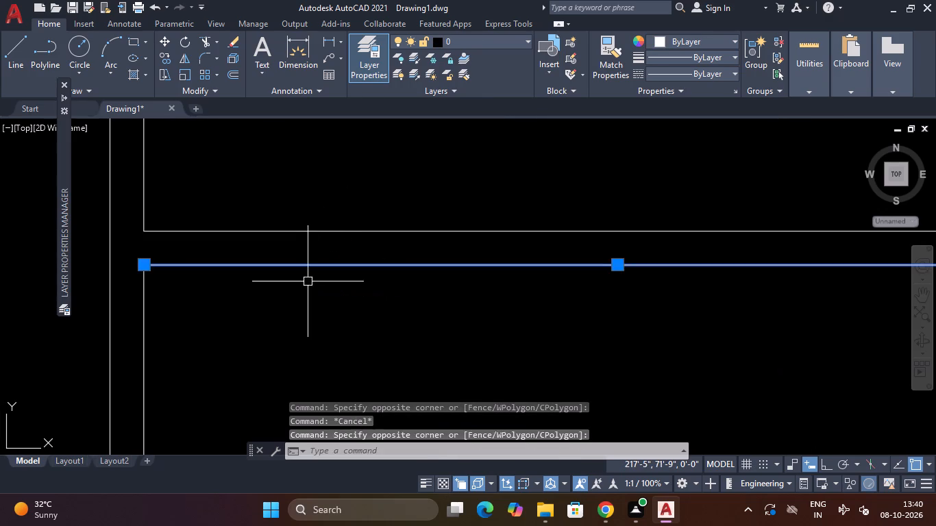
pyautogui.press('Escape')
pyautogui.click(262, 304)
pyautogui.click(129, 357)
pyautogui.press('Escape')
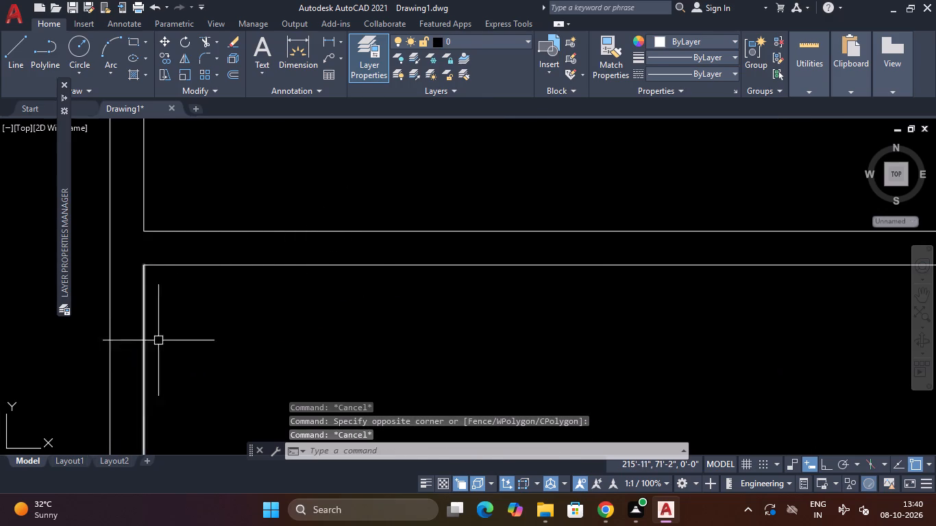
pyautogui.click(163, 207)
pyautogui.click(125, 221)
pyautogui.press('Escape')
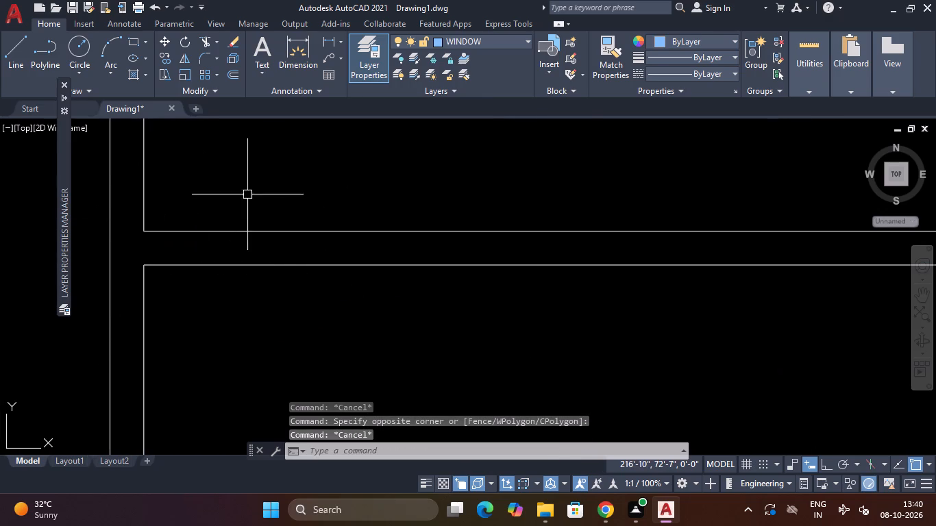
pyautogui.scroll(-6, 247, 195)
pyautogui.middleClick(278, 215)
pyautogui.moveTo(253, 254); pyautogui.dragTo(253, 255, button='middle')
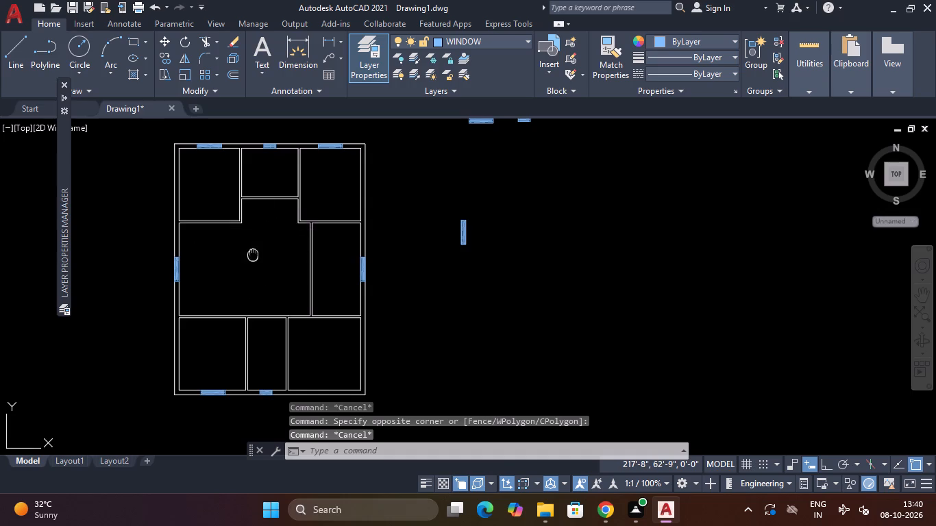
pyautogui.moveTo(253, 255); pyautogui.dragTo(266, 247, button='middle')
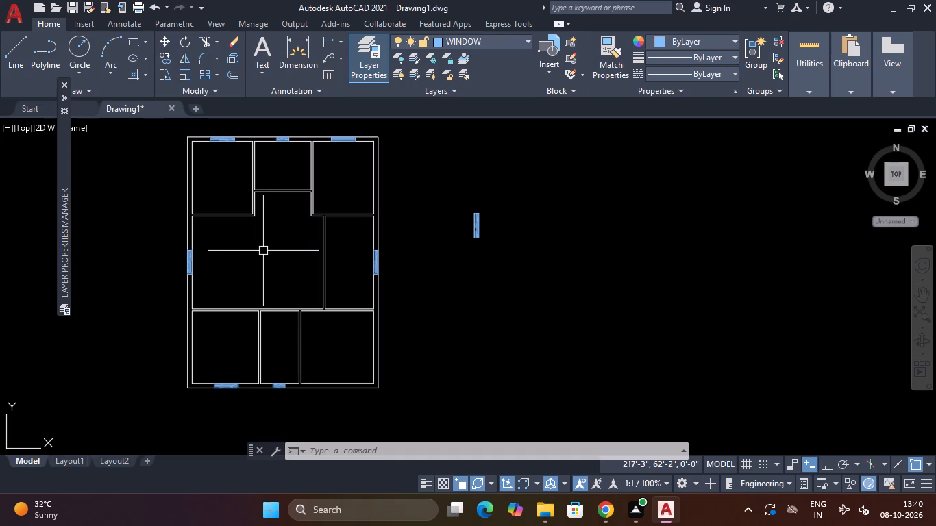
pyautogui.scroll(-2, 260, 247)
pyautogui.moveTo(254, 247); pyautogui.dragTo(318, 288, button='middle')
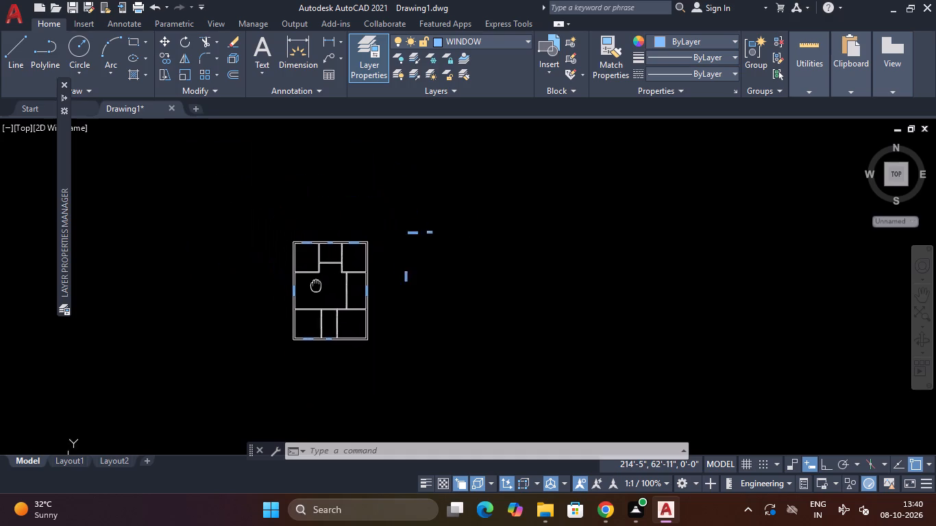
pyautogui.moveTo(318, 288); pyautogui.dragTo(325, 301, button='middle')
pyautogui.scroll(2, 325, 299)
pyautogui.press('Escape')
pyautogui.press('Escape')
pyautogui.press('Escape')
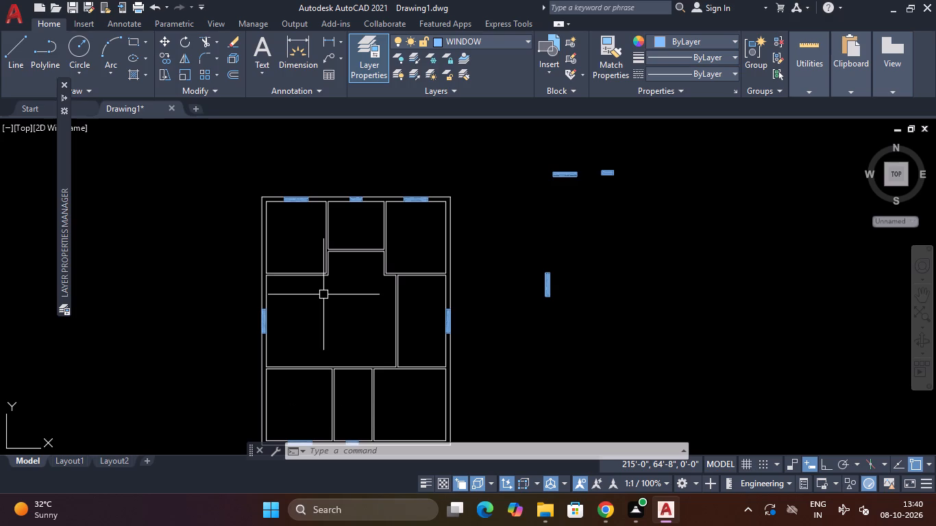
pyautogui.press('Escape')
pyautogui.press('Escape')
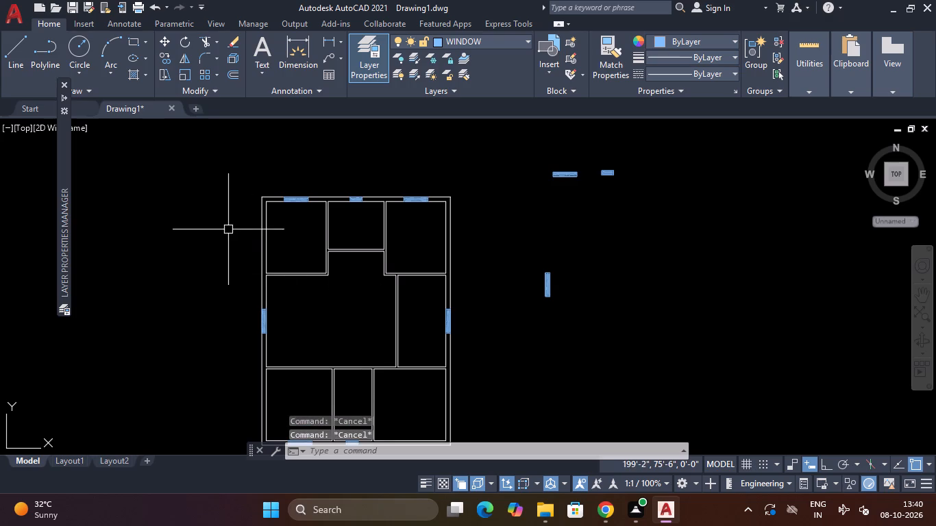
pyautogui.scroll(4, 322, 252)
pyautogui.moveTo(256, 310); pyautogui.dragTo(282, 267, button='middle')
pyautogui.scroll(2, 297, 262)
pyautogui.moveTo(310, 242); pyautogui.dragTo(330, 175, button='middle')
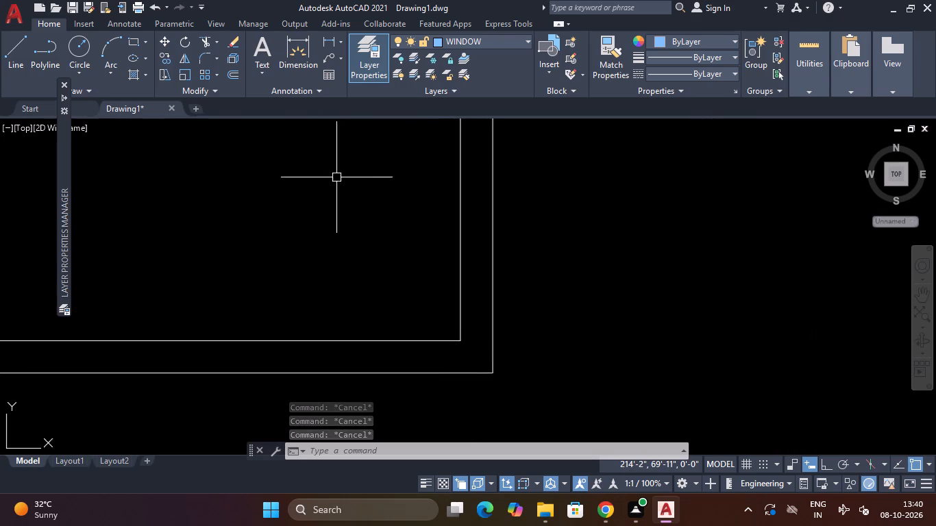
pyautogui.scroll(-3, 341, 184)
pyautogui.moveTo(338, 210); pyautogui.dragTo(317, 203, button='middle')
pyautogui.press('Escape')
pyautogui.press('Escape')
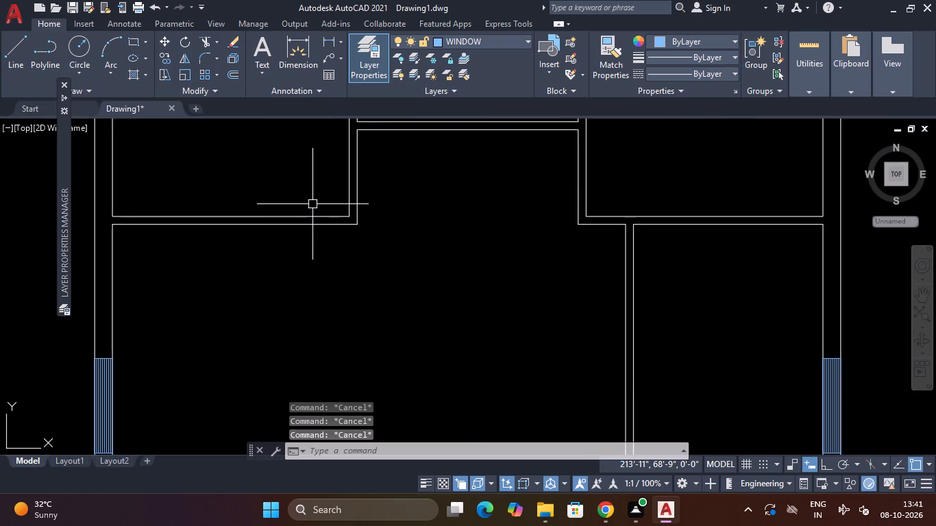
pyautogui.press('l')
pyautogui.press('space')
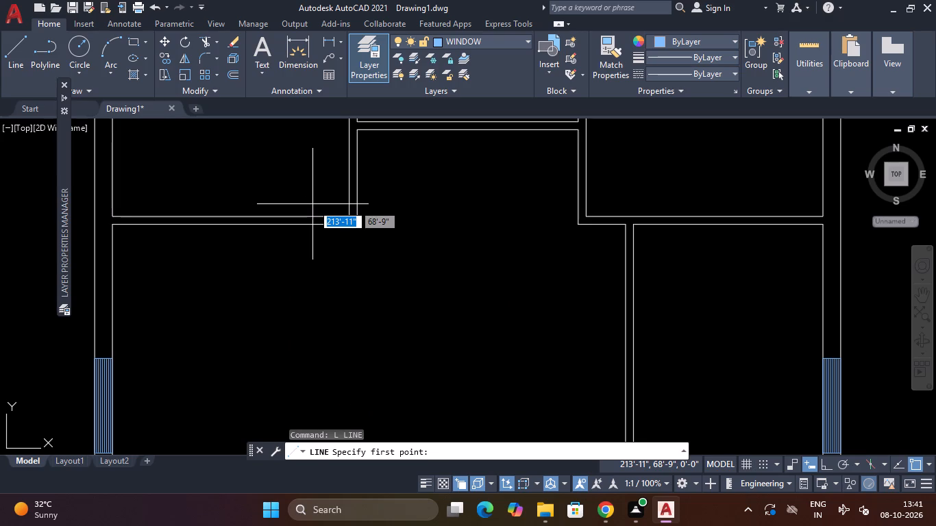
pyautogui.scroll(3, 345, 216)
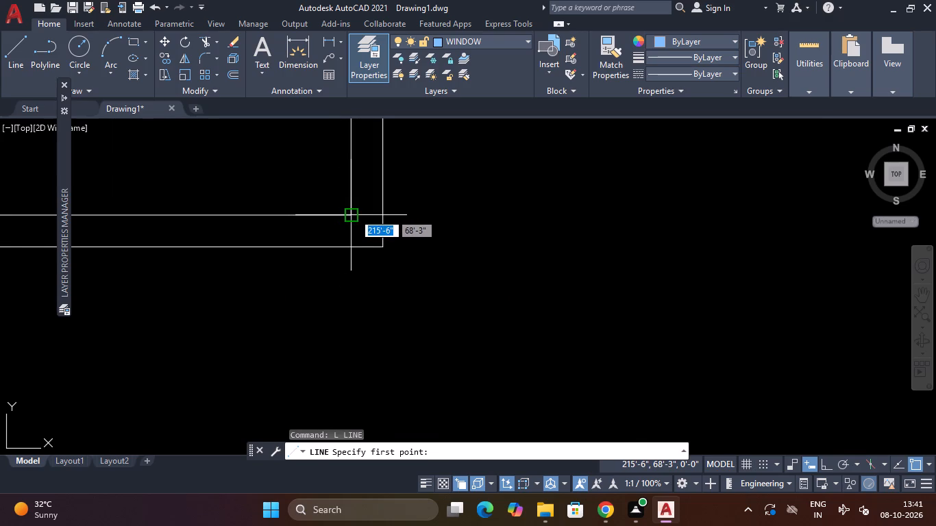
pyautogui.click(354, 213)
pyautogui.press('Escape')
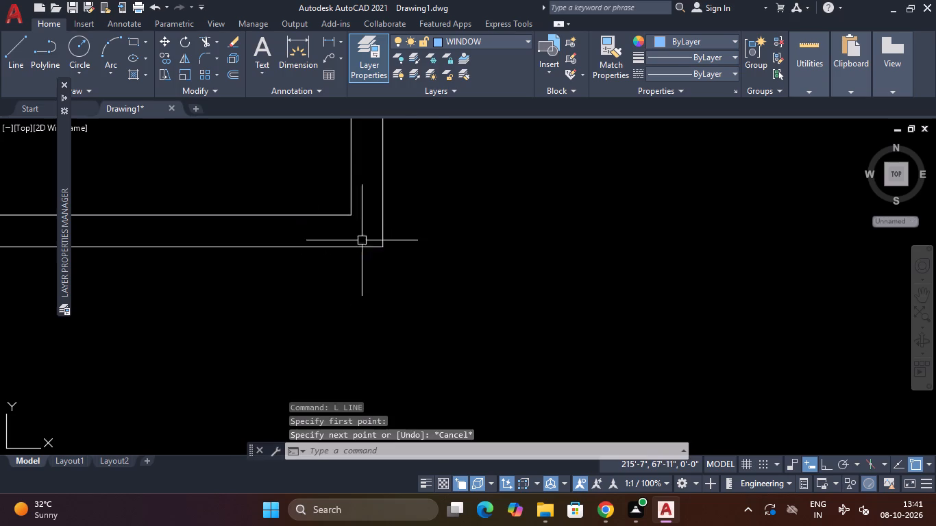
# Make layer 0 current and draw a short vertical line across the partition at the upper-left room's bottom-right inner corner.
pyautogui.click(467, 39)
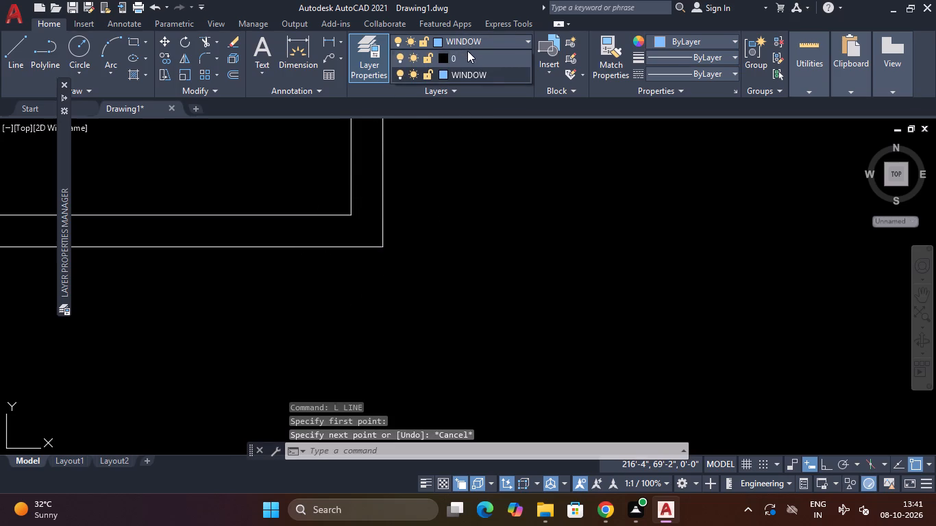
pyautogui.click(467, 52)
pyautogui.press('space')
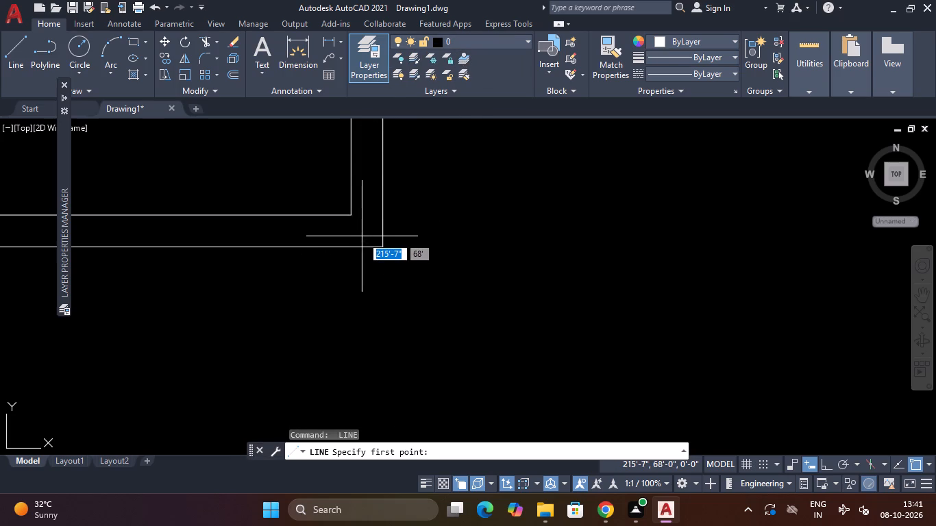
pyautogui.click(352, 215)
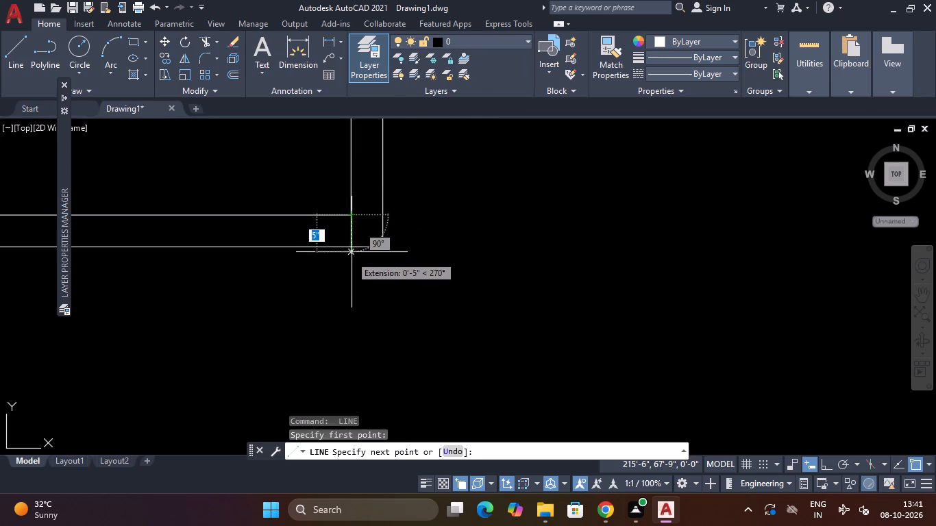
pyautogui.click(354, 242)
pyautogui.press('Escape')
# Draw a short vertical line across the partition below the upper middle room, at its midpoint.
pyautogui.scroll(-2, 358, 229)
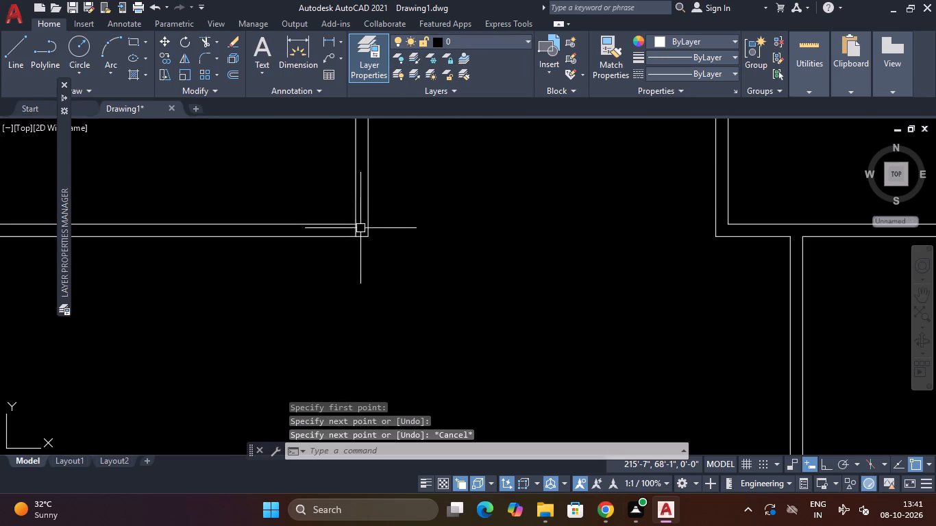
pyautogui.scroll(-2, 408, 203)
pyautogui.moveTo(370, 252); pyautogui.dragTo(339, 264, button='middle')
pyautogui.scroll(1, 469, 175)
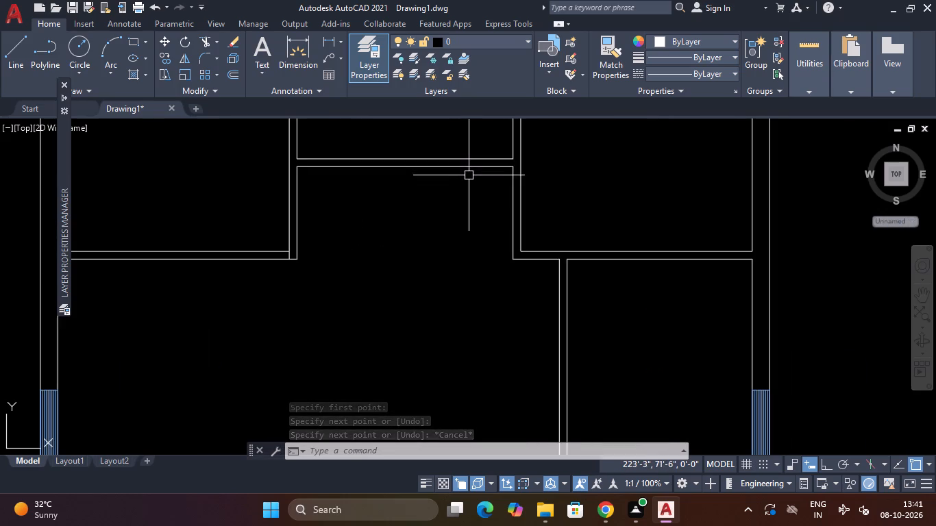
pyautogui.moveTo(467, 175); pyautogui.dragTo(449, 236, button='middle')
pyautogui.press('space')
pyautogui.scroll(2, 393, 214)
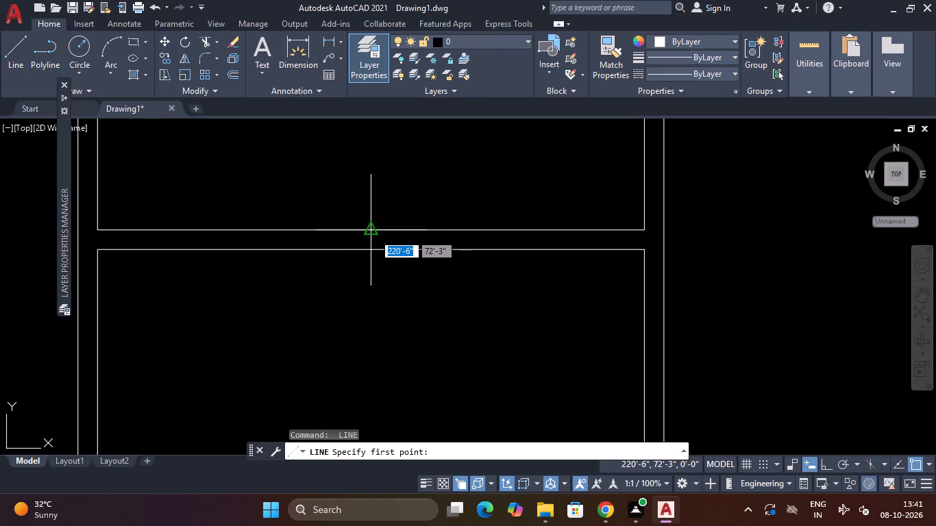
pyautogui.click(373, 229)
pyautogui.click(375, 245)
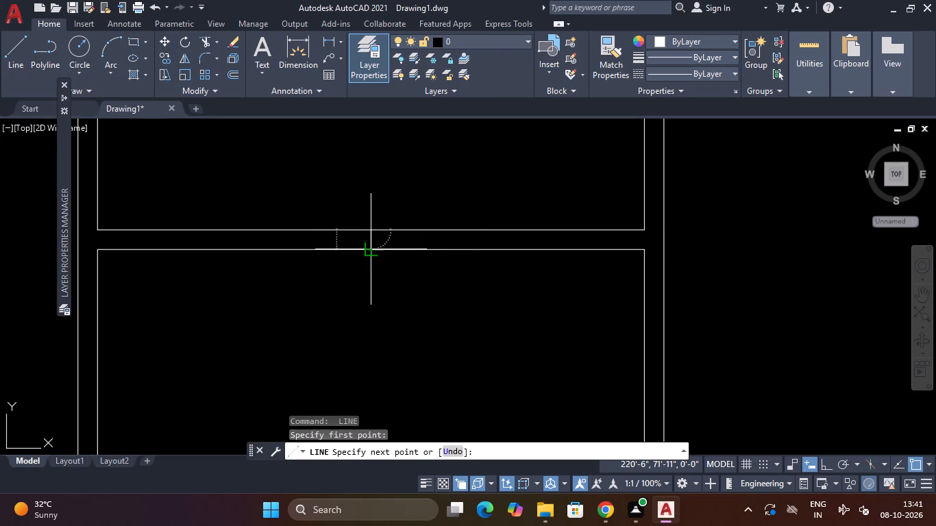
pyautogui.press('Escape')
# Draw short horizontal and vertical lines across the partition thicknesses from the upper-right room's bottom-left inner corner.
pyautogui.scroll(-3, 378, 255)
pyautogui.middleClick(375, 295)
pyautogui.moveTo(377, 295); pyautogui.dragTo(287, 249, button='middle')
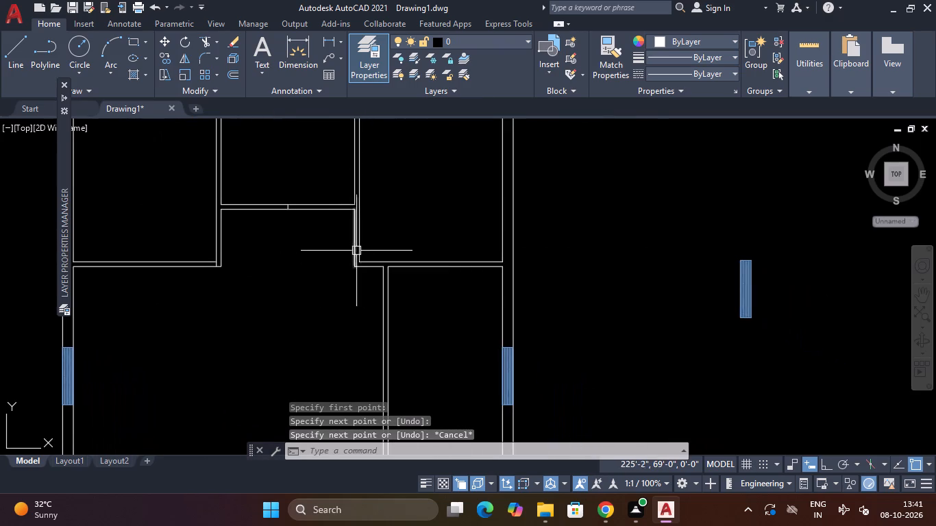
pyautogui.press('space')
pyautogui.scroll(4, 361, 253)
pyautogui.click(336, 306)
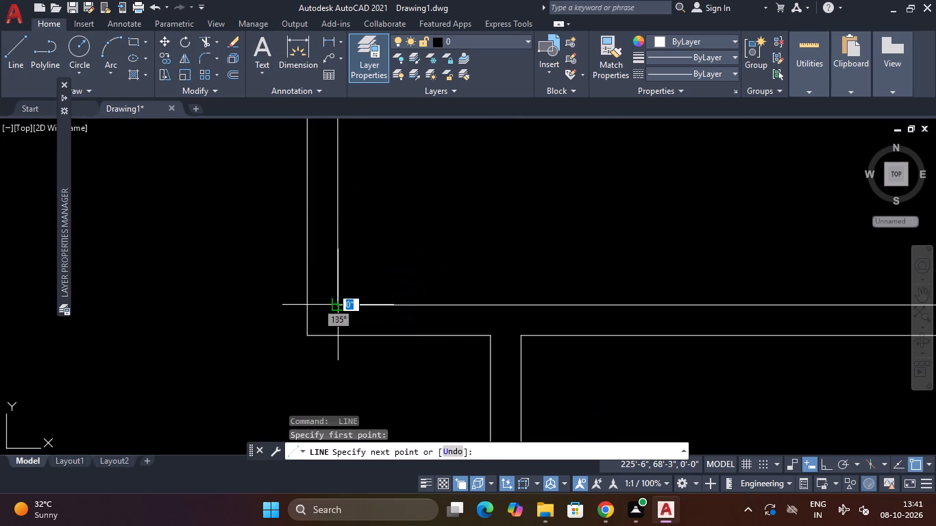
pyautogui.click(308, 309)
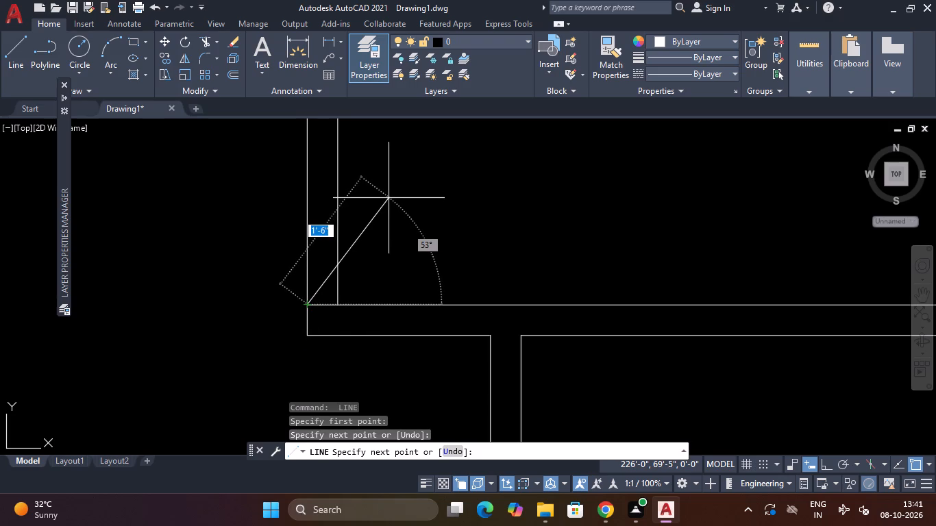
pyautogui.press('Escape')
pyautogui.press('space')
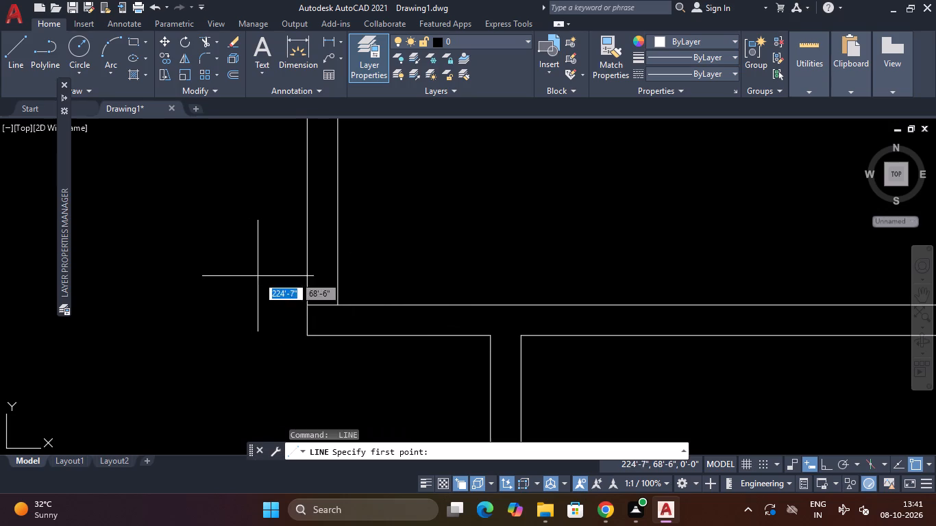
pyautogui.moveTo(338, 305); pyautogui.dragTo(338, 313)
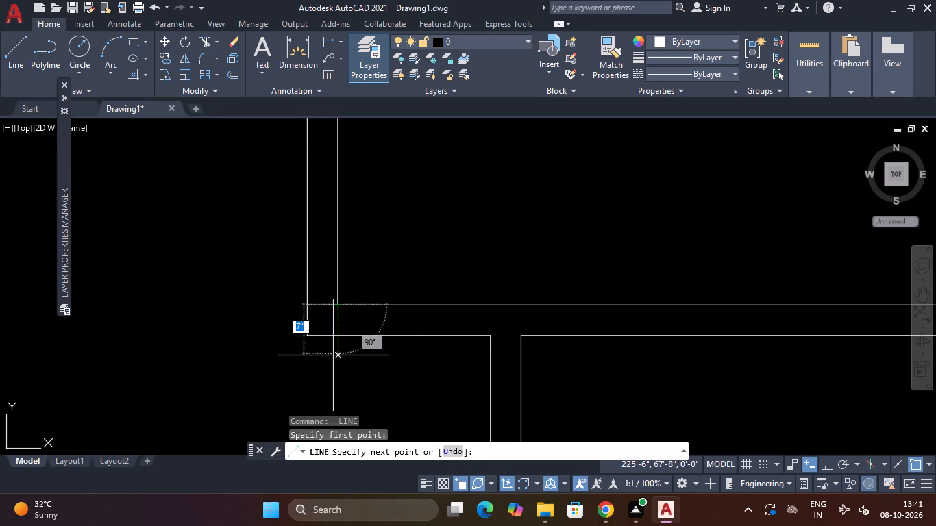
pyautogui.click(338, 331)
pyautogui.press('Escape')
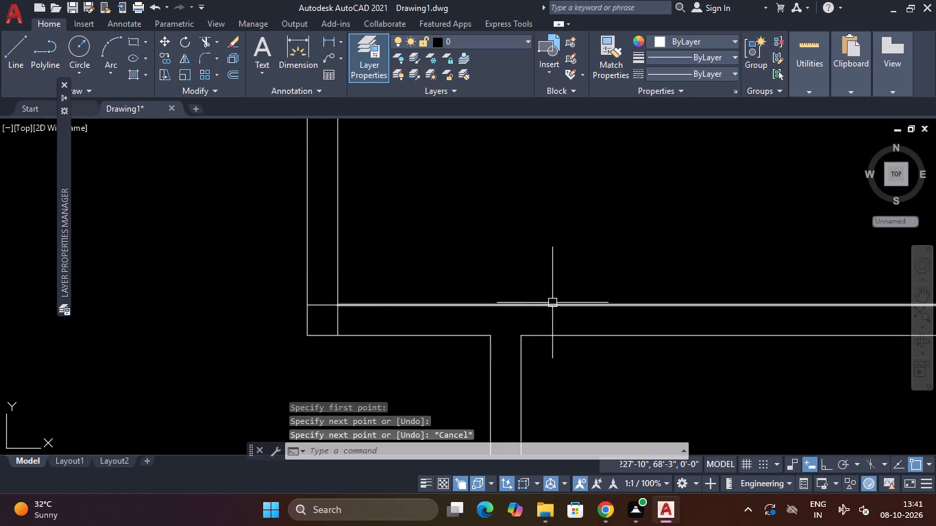
# Extend the left face of the middle-right room's vertical partition with a short line up across the upper-right room's bottom partition.
pyautogui.press('space')
pyautogui.click(490, 336)
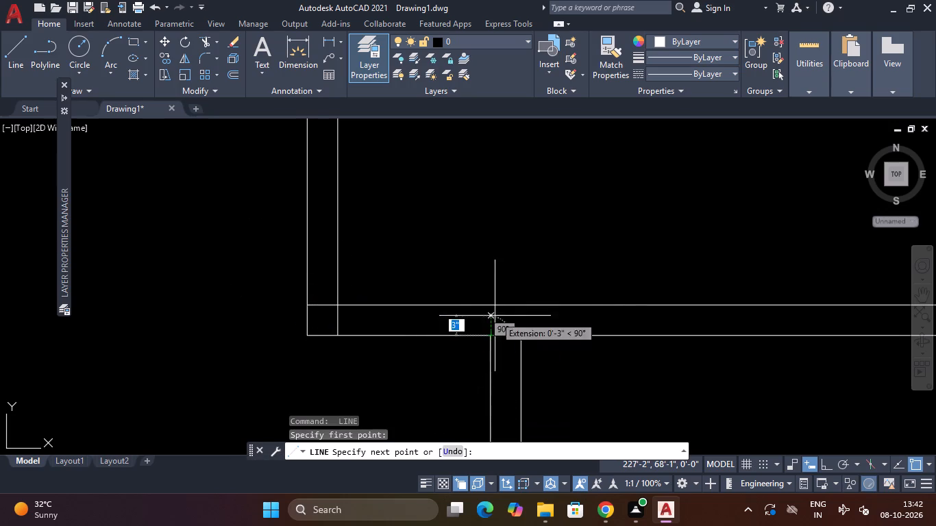
pyautogui.click(496, 305)
pyautogui.press('Escape')
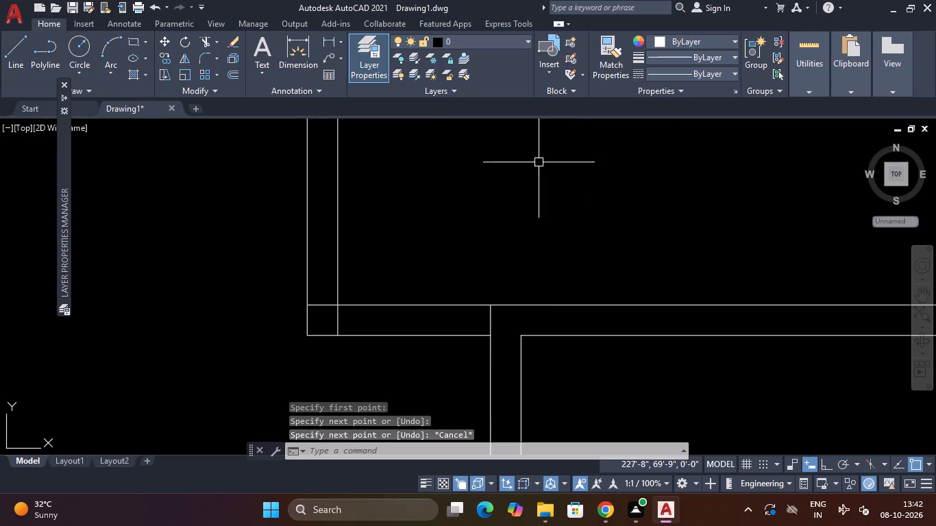
# Quick-measure the partition junction below the upper-right room's bottom-left corner.
pyautogui.click(794, 48)
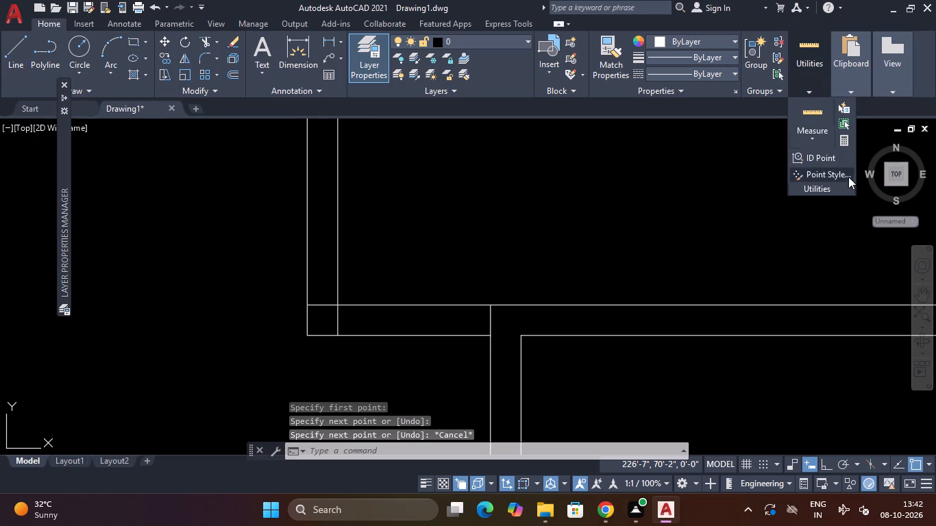
pyautogui.click(812, 116)
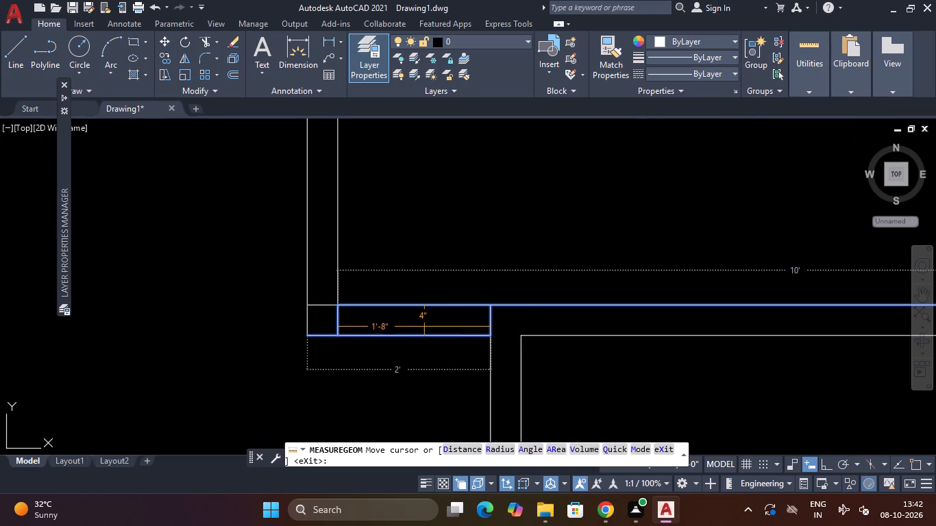
pyautogui.press('Escape')
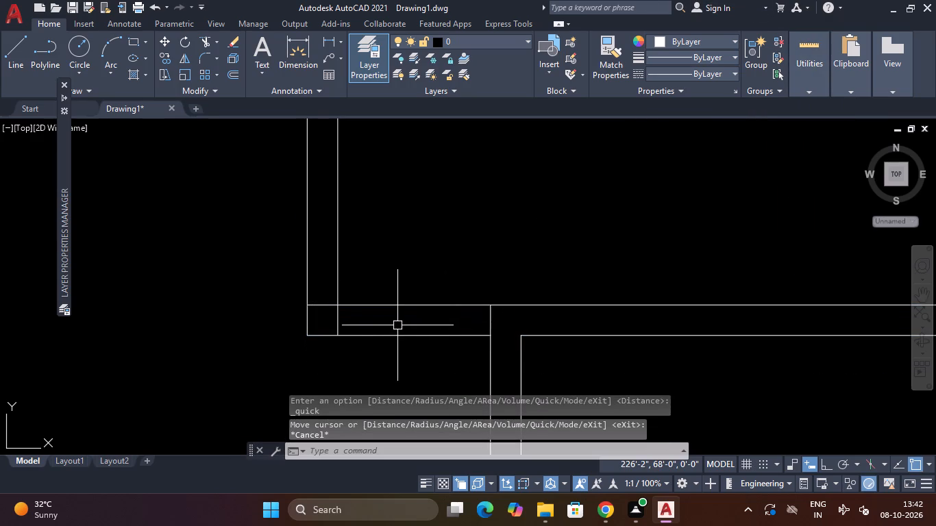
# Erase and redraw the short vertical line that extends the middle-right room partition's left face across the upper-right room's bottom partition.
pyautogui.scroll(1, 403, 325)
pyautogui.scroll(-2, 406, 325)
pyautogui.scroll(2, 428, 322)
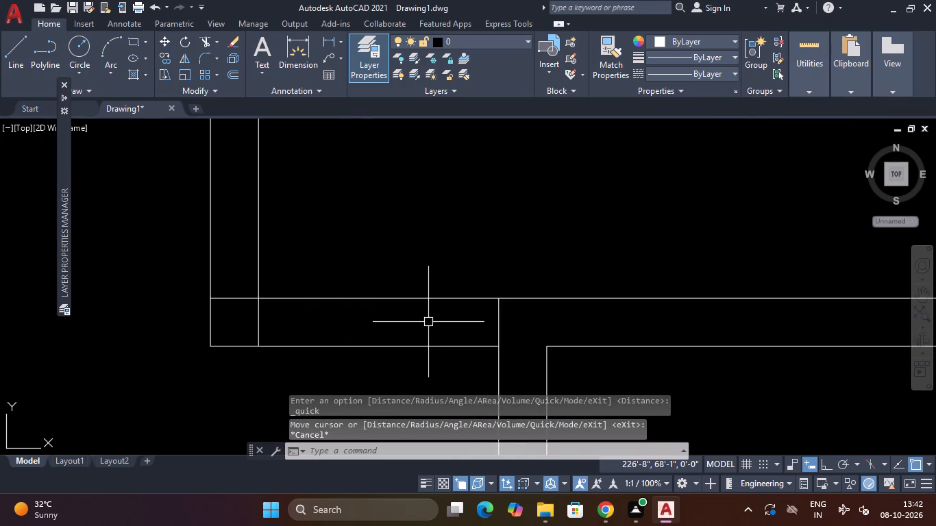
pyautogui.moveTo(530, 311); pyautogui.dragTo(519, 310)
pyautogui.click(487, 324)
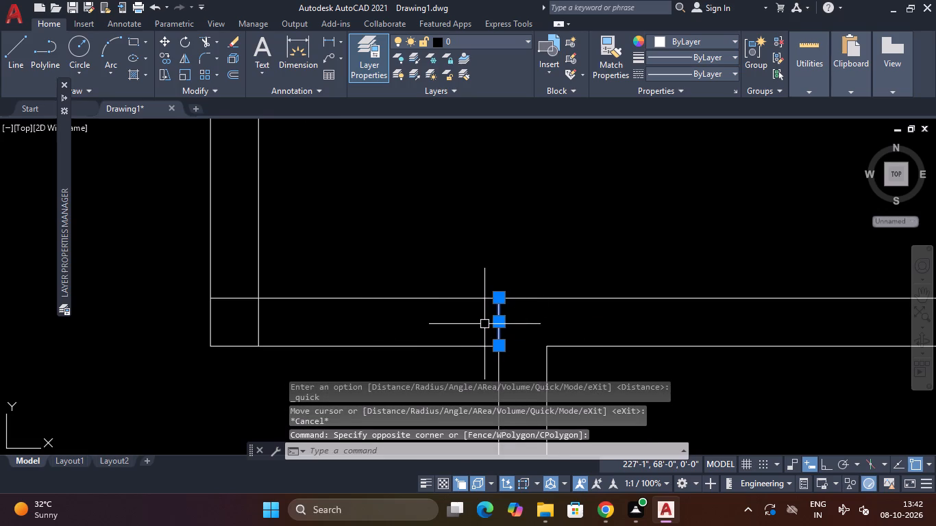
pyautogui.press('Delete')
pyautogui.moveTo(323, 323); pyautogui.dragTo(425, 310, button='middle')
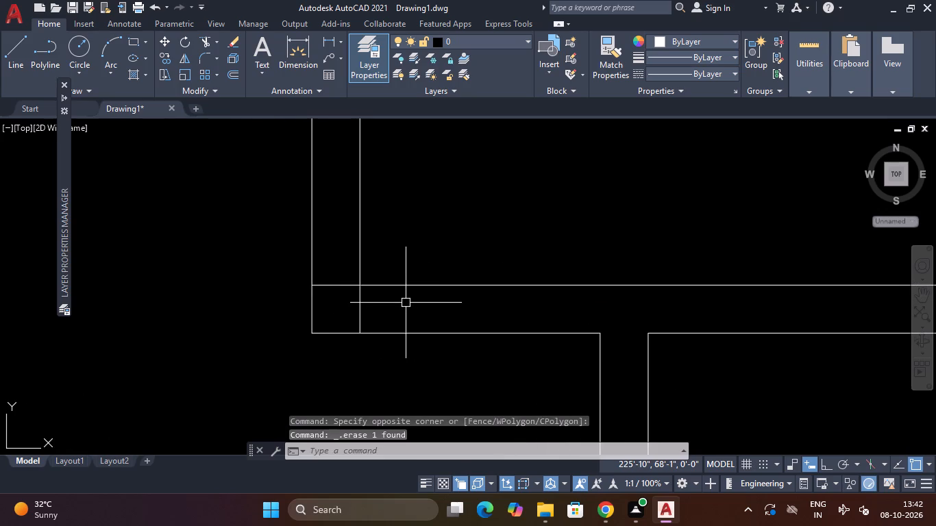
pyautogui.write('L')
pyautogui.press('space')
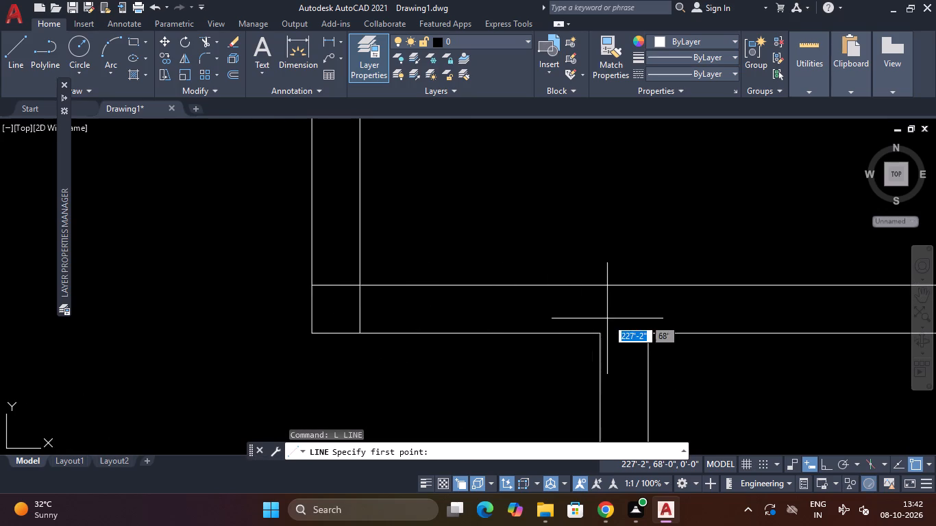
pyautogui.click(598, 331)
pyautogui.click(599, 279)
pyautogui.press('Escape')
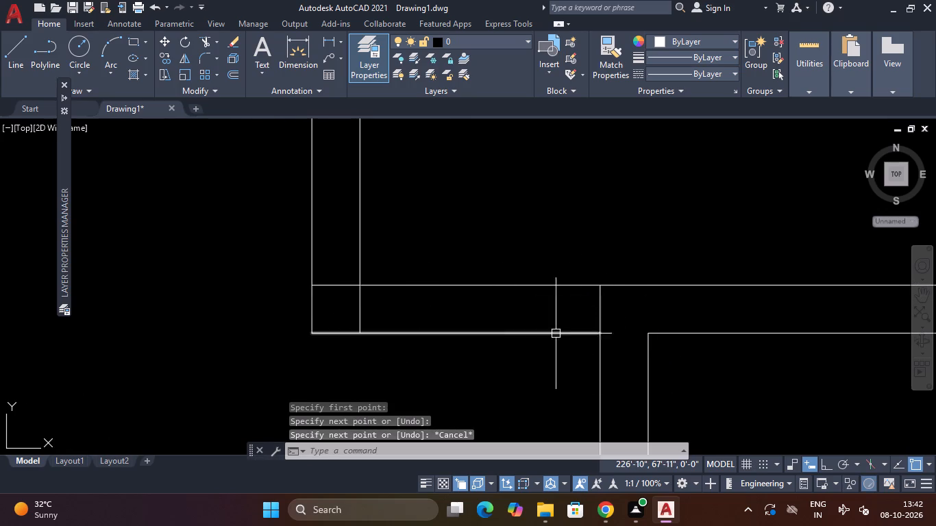
# Erase the short horizontal line across the vertical partition at the upper-right room's bottom-left inner corner.
pyautogui.click(338, 258)
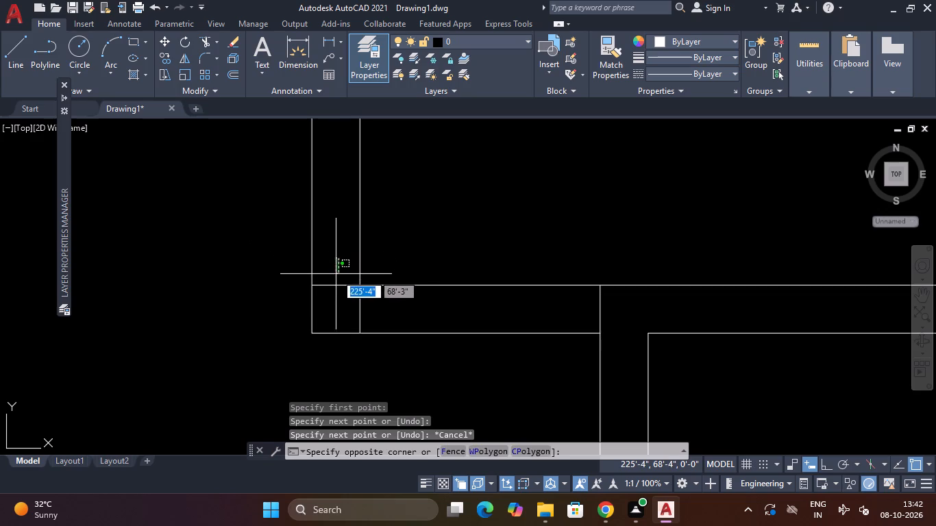
pyautogui.click(328, 289)
pyautogui.press('Delete')
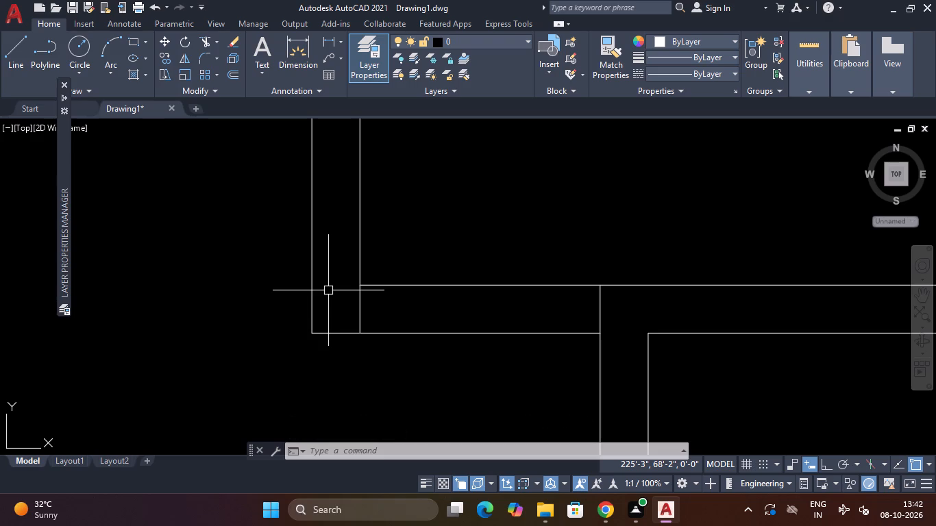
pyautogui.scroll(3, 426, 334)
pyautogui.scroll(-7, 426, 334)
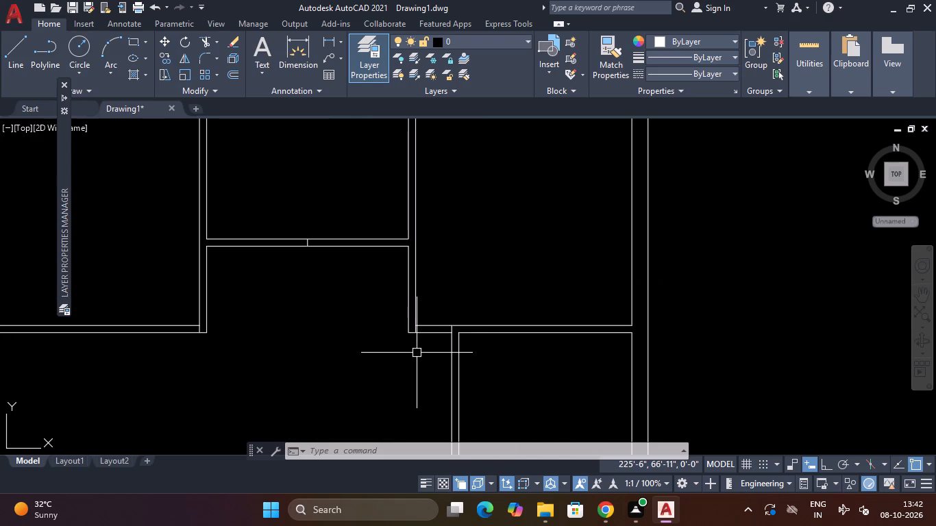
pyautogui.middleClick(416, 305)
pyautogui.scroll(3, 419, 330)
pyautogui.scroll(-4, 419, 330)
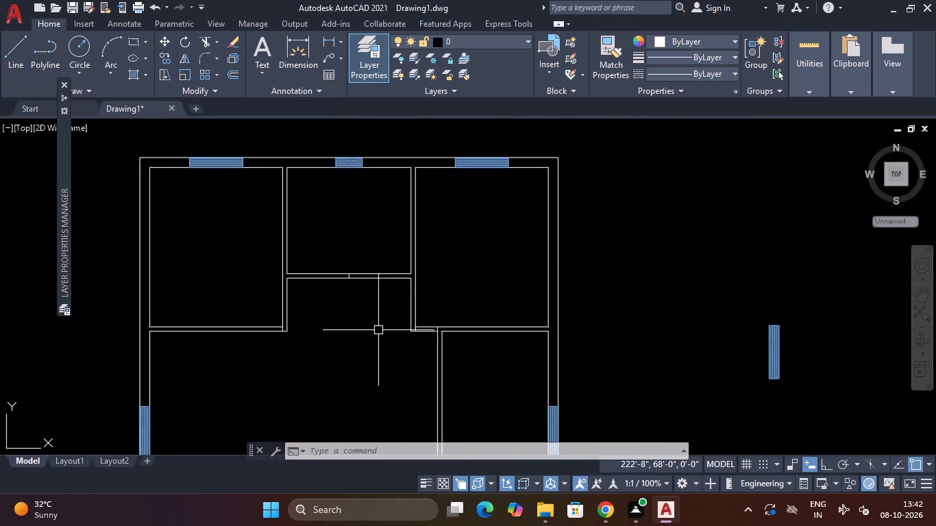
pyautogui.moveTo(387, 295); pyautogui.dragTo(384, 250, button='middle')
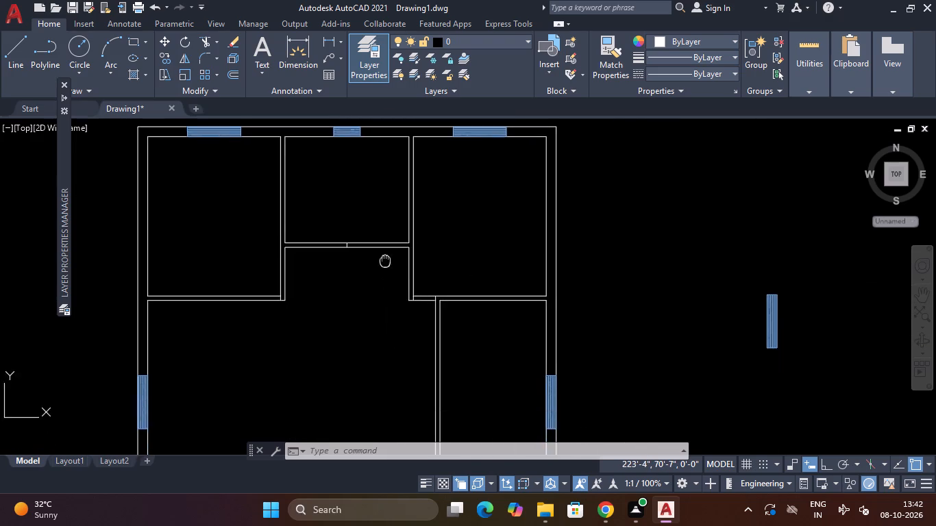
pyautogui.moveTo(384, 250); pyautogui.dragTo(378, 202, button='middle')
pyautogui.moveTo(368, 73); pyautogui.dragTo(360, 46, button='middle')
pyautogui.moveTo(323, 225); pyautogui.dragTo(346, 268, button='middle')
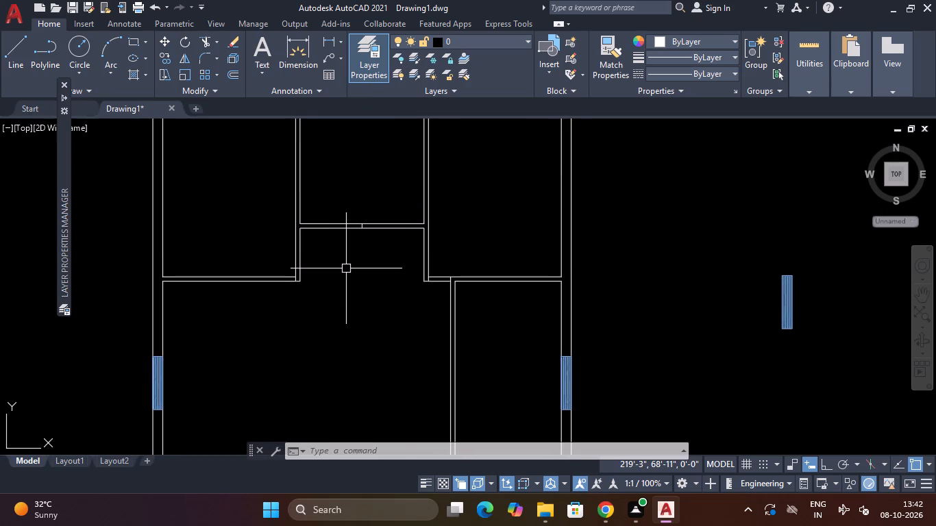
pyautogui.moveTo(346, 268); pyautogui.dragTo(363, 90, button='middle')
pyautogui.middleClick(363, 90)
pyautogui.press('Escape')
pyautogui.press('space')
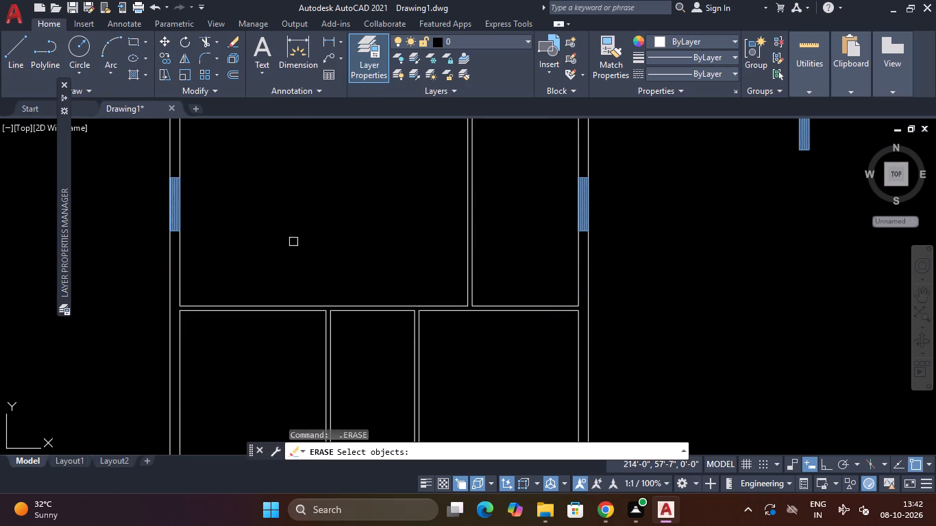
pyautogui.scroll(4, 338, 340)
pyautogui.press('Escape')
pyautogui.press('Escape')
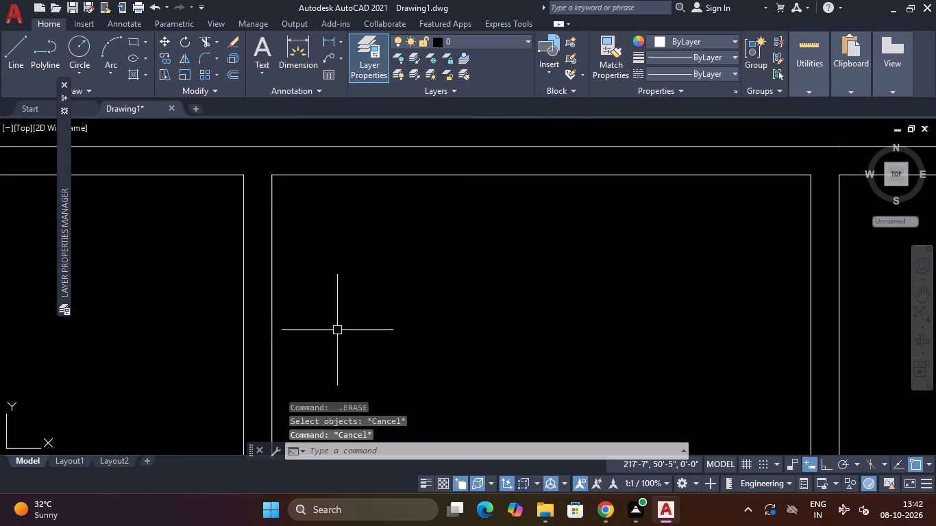
# Draw a 4" vertical line up across the partition from the lower-left room's top-right inner corner.
pyautogui.write('L')
pyautogui.press('space')
pyautogui.scroll(4, 225, 159)
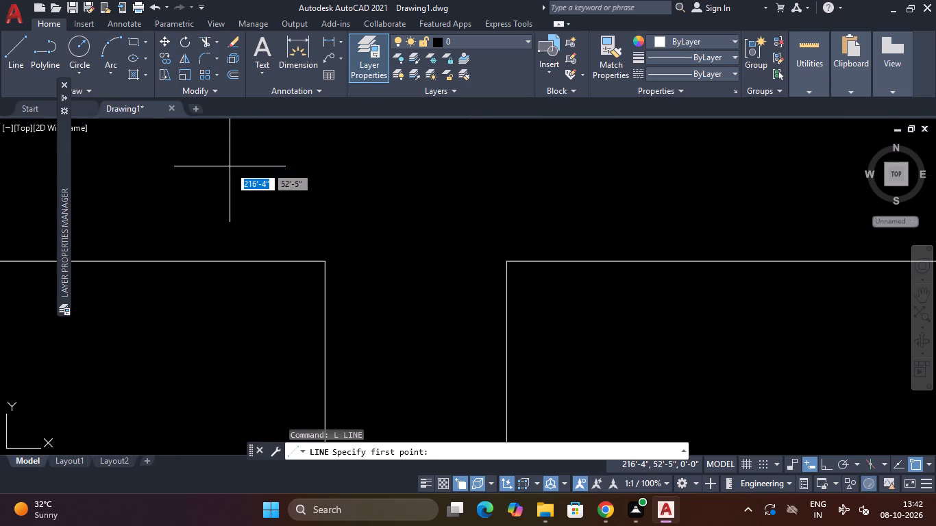
pyautogui.scroll(-8, 230, 167)
pyautogui.moveTo(226, 196); pyautogui.dragTo(271, 201, button='middle')
pyautogui.scroll(3, 271, 168)
pyautogui.click(283, 197)
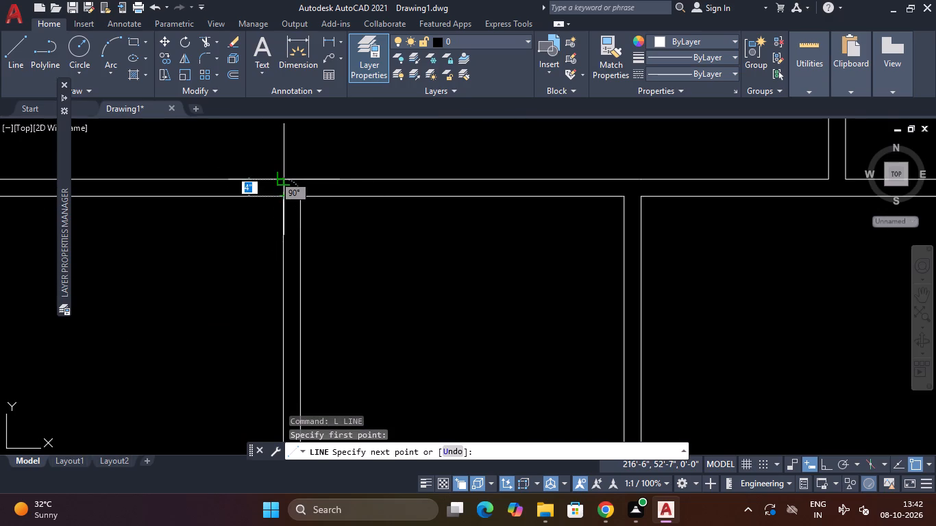
pyautogui.click(286, 179)
pyautogui.press('Escape')
# Draw a short vertical line across the partition above the lower middle room, starting at the midpoint of its top edge.
pyautogui.press('space')
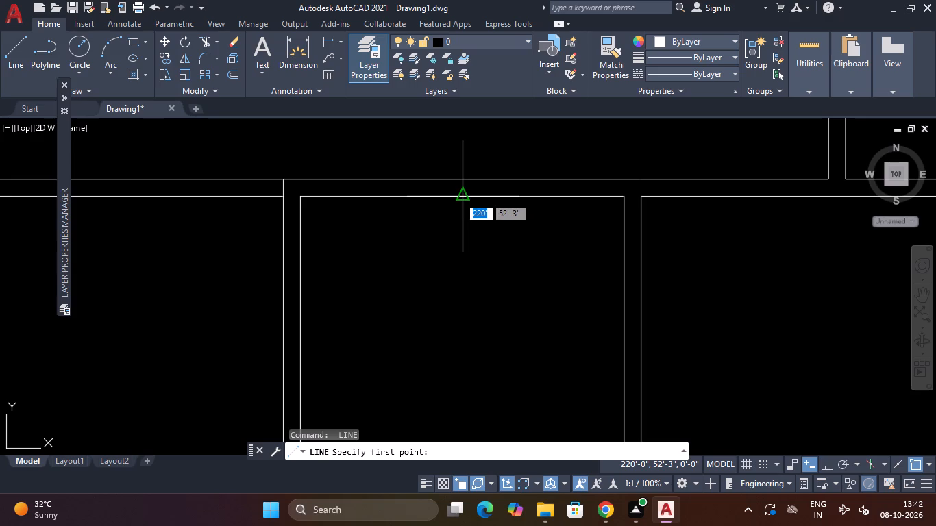
pyautogui.click(461, 196)
pyautogui.click(457, 173)
pyautogui.press('Escape')
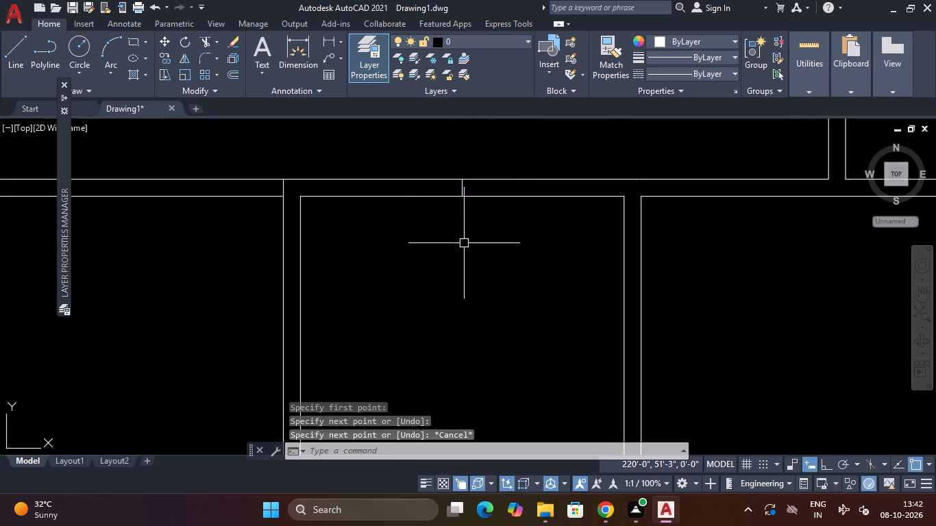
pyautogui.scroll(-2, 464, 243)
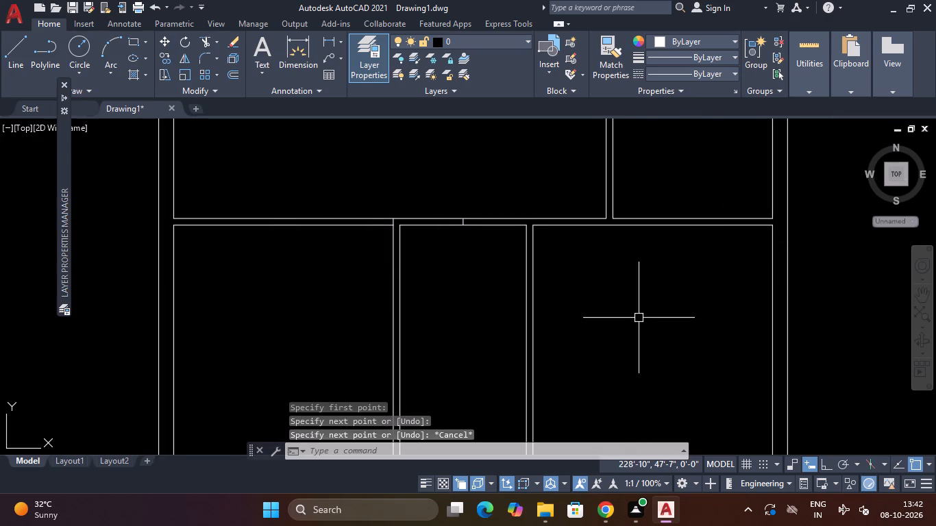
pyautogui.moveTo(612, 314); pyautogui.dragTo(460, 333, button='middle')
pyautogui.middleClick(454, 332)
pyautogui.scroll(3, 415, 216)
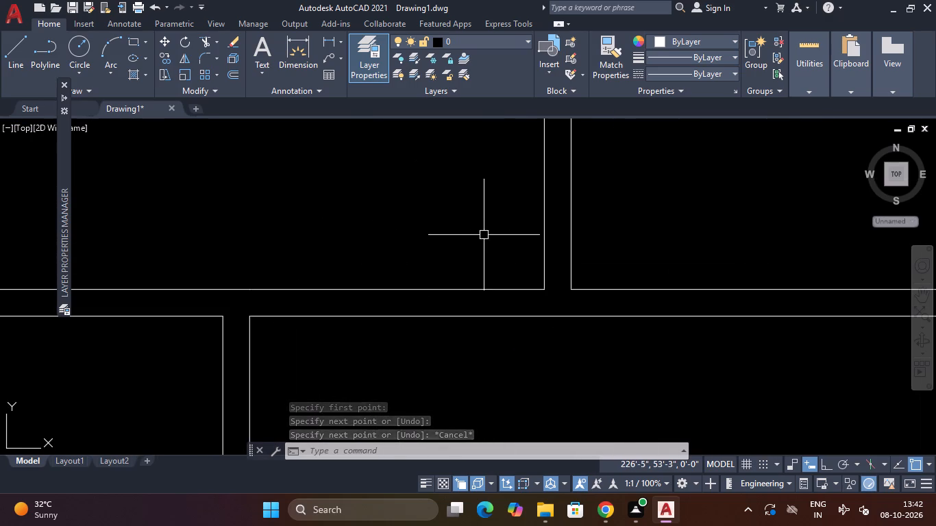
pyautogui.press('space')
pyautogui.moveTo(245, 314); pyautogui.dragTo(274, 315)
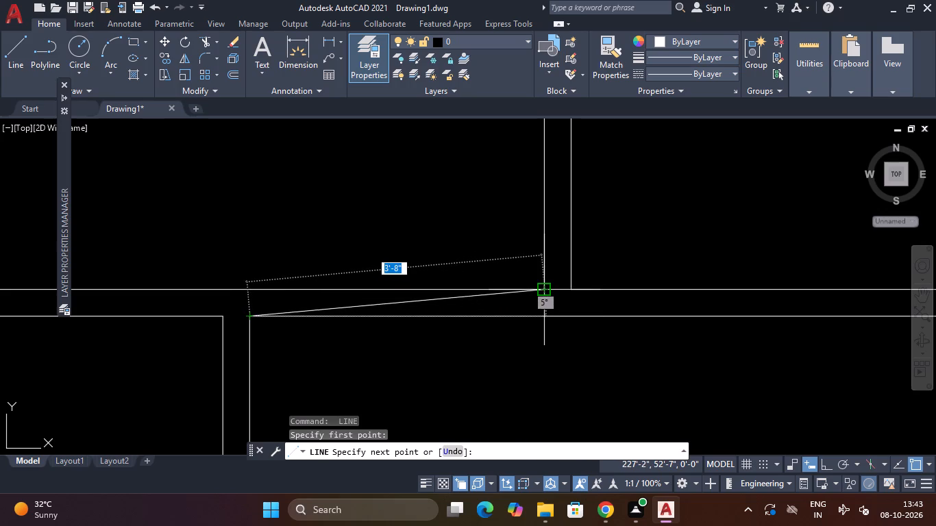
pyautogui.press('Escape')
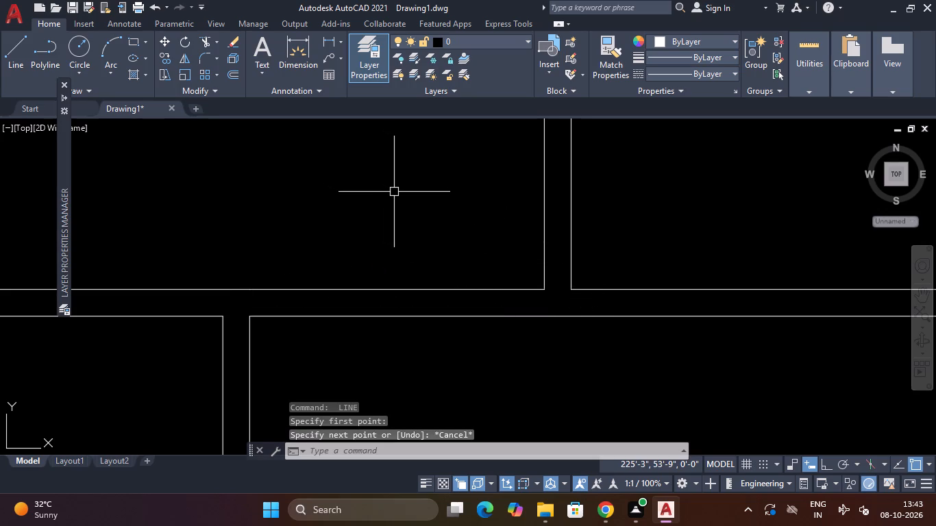
# Draw a short vertical line up across the partition from the lower-right room's top-left inner corner.
pyautogui.write('L')
pyautogui.press('space')
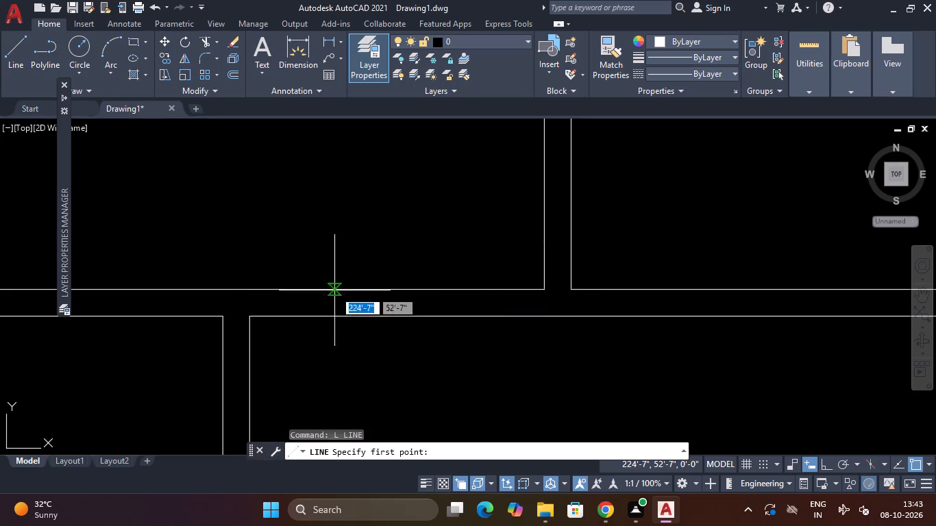
pyautogui.click(251, 317)
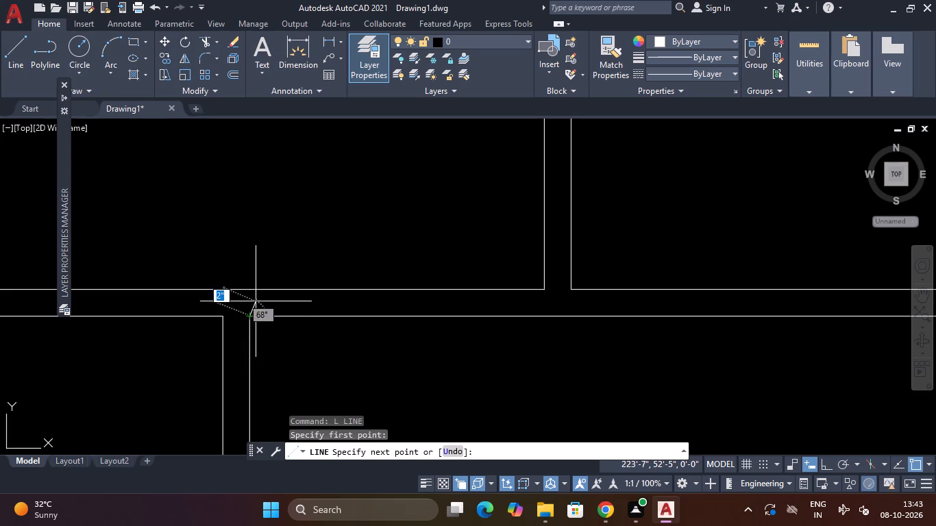
pyautogui.click(247, 290)
pyautogui.press('Escape')
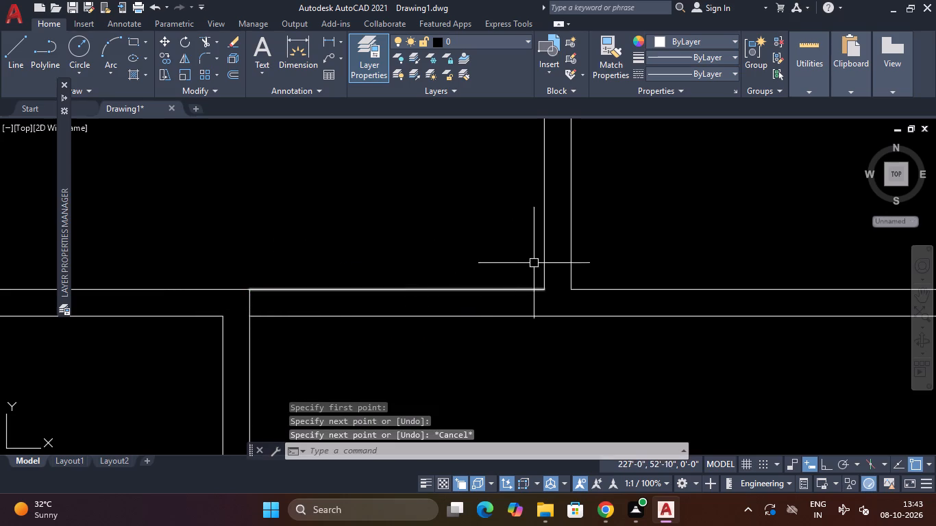
# Review the whole floor plan, checking the partitions, the short lines across them and the windows.
pyautogui.scroll(-3, 500, 241)
pyautogui.scroll(2, 500, 241)
pyautogui.middleClick(519, 232)
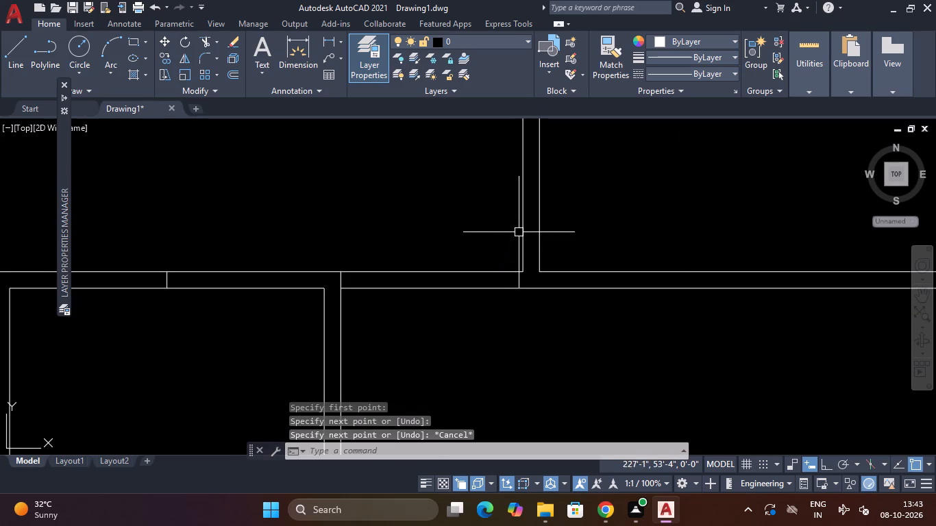
pyautogui.scroll(-2, 468, 223)
pyautogui.moveTo(463, 223); pyautogui.dragTo(506, 381, button='middle')
pyautogui.scroll(-3, 466, 129)
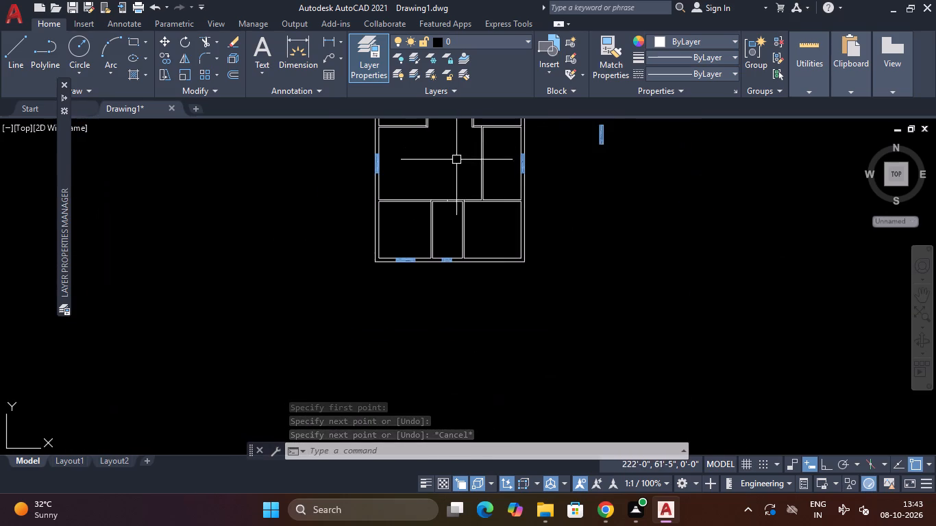
pyautogui.moveTo(456, 160); pyautogui.dragTo(462, 211, button='middle')
pyautogui.scroll(1, 462, 211)
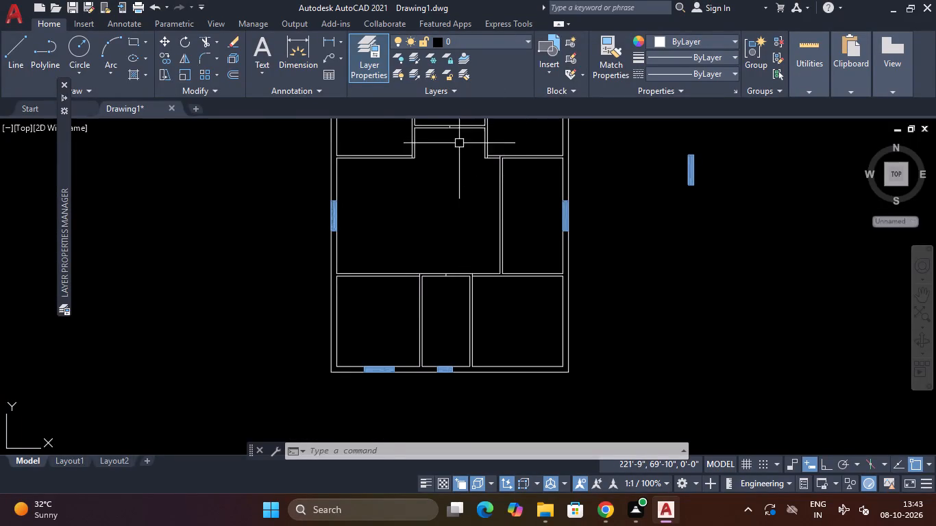
pyautogui.scroll(1, 458, 143)
pyautogui.scroll(-3, 458, 143)
pyautogui.moveTo(449, 142); pyautogui.dragTo(446, 186, button='middle')
pyautogui.middleClick(446, 186)
pyautogui.middleClick(446, 187)
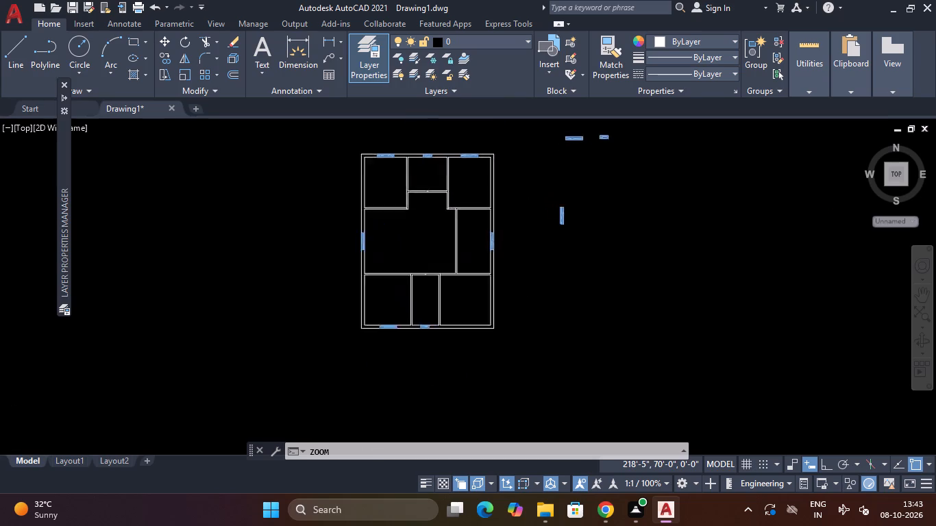
pyautogui.moveTo(446, 175); pyautogui.dragTo(446, 174, button='middle')
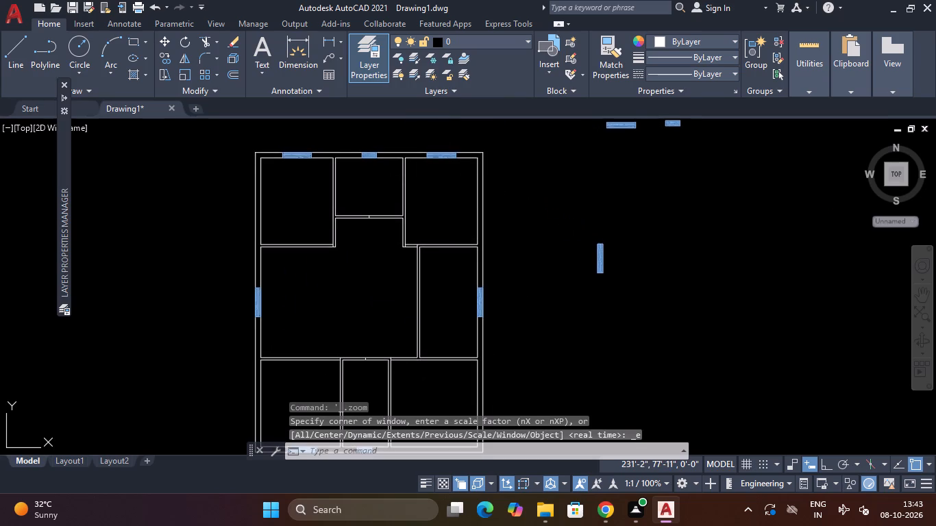
pyautogui.moveTo(446, 174); pyautogui.dragTo(526, 142, button='middle')
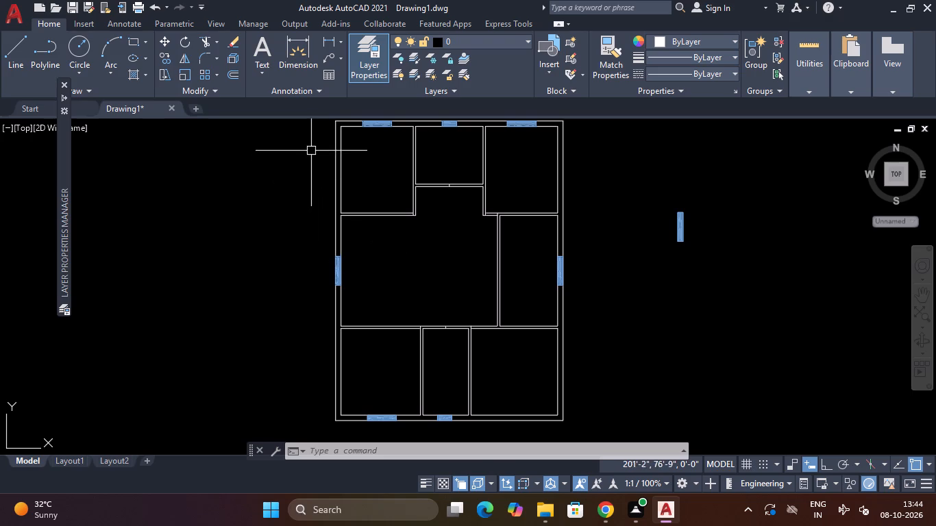
# Offset the short line at the upper-left room's bottom-right corner 6" to the left along the partition.
pyautogui.scroll(2, 362, 236)
pyautogui.scroll(-3, 362, 231)
pyautogui.moveTo(368, 233); pyautogui.dragTo(317, 250, button='middle')
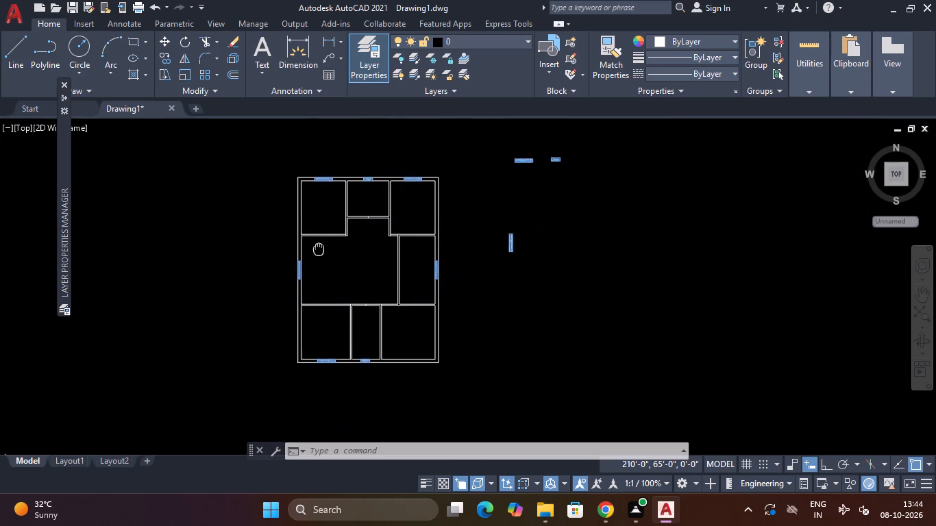
pyautogui.moveTo(317, 250); pyautogui.dragTo(306, 255, button='middle')
pyautogui.write('O')
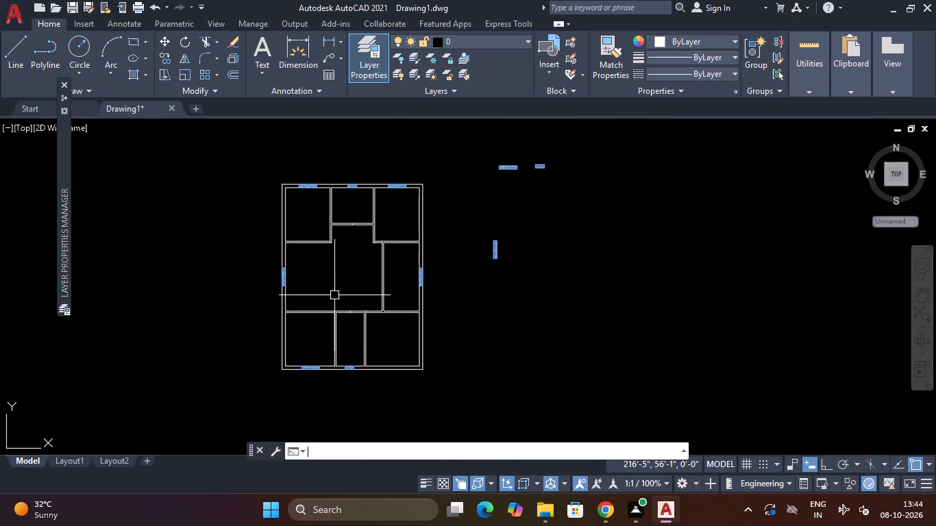
pyautogui.press('space')
pyautogui.press('6')
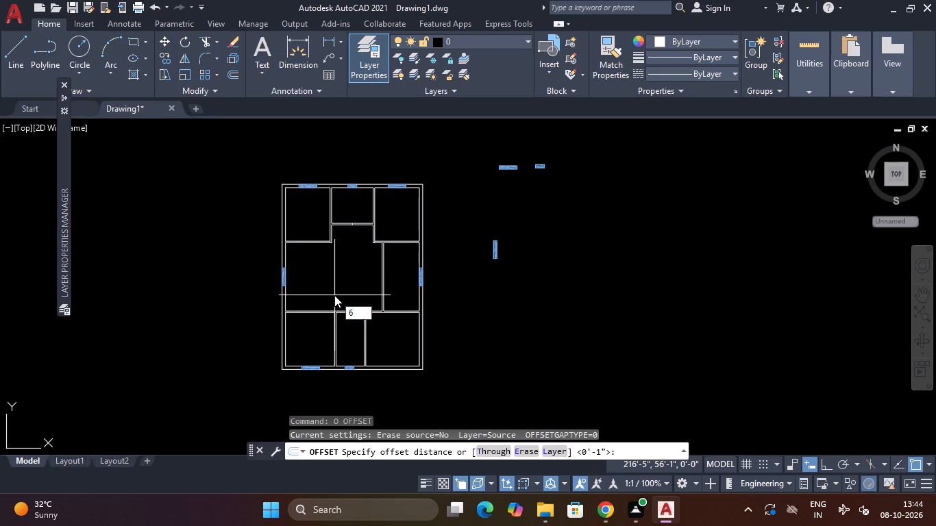
pyautogui.hotkey('shift', '"')
pyautogui.press('Return')
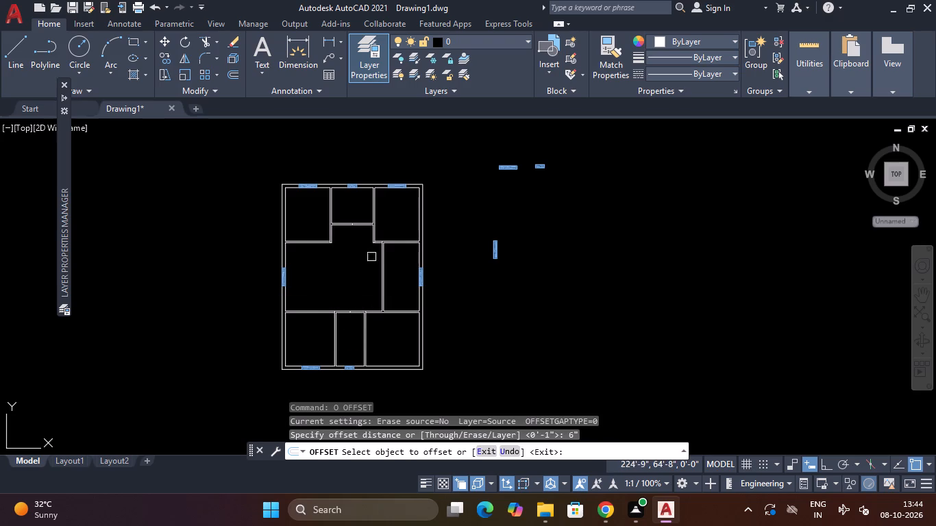
pyautogui.scroll(6, 325, 238)
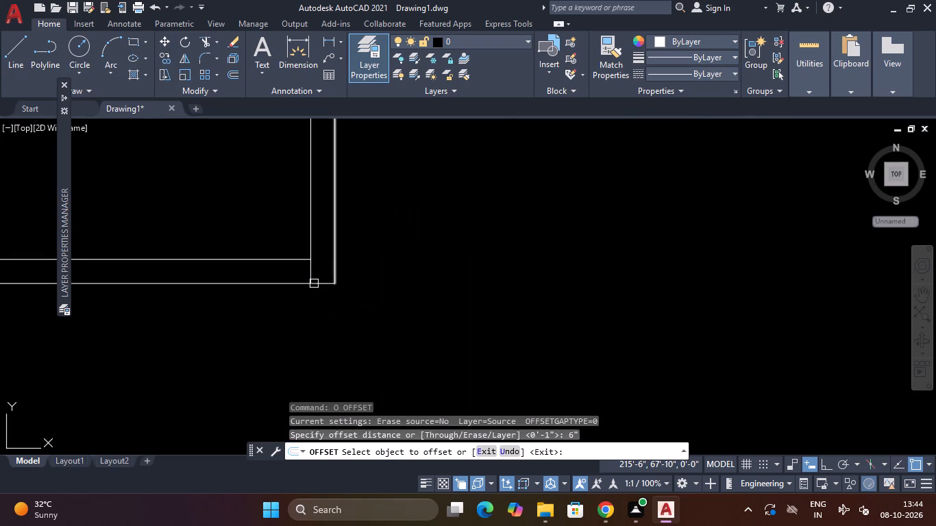
pyautogui.click(312, 271)
pyautogui.click(249, 275)
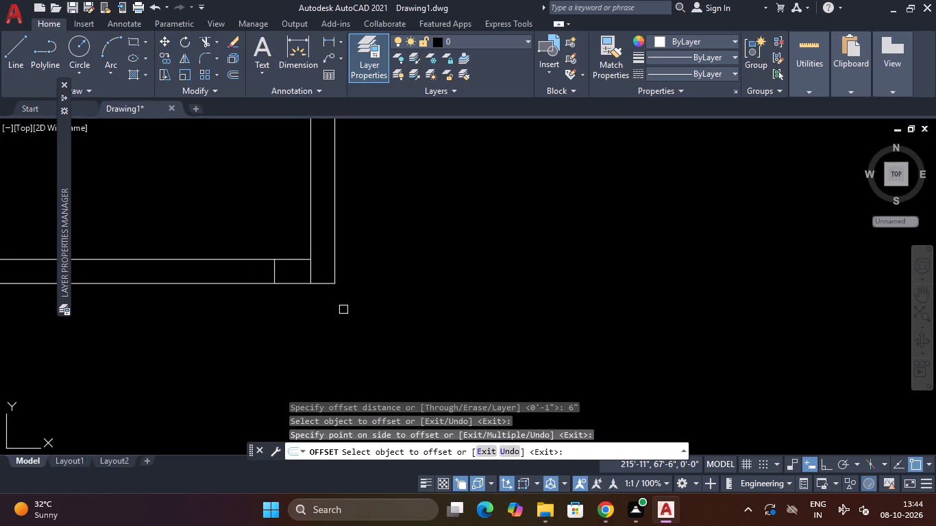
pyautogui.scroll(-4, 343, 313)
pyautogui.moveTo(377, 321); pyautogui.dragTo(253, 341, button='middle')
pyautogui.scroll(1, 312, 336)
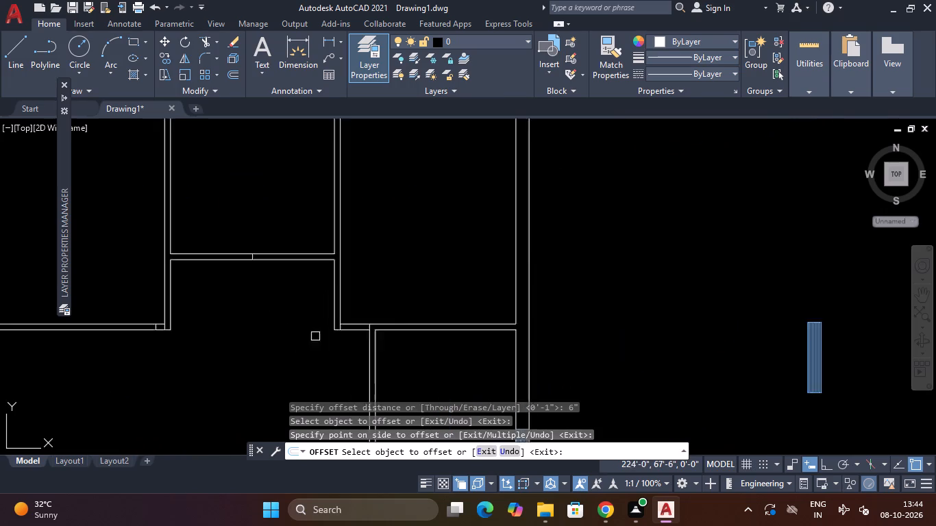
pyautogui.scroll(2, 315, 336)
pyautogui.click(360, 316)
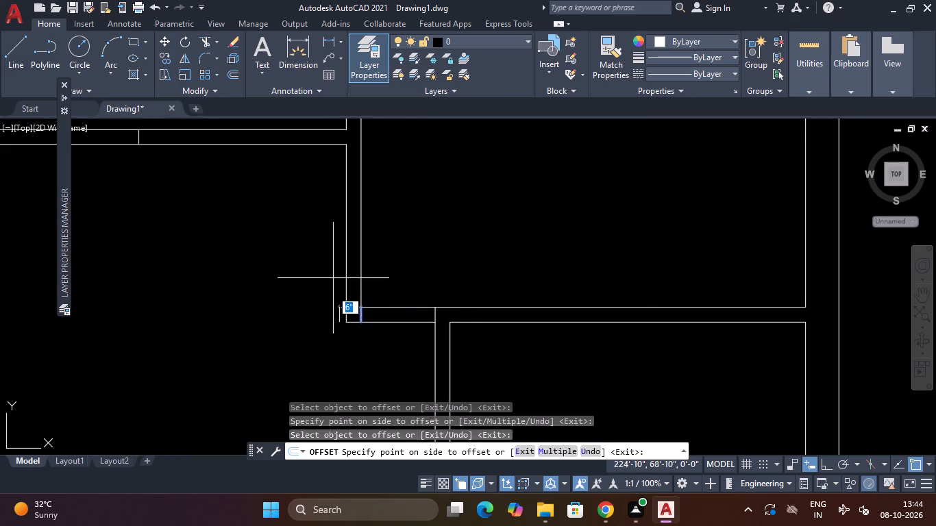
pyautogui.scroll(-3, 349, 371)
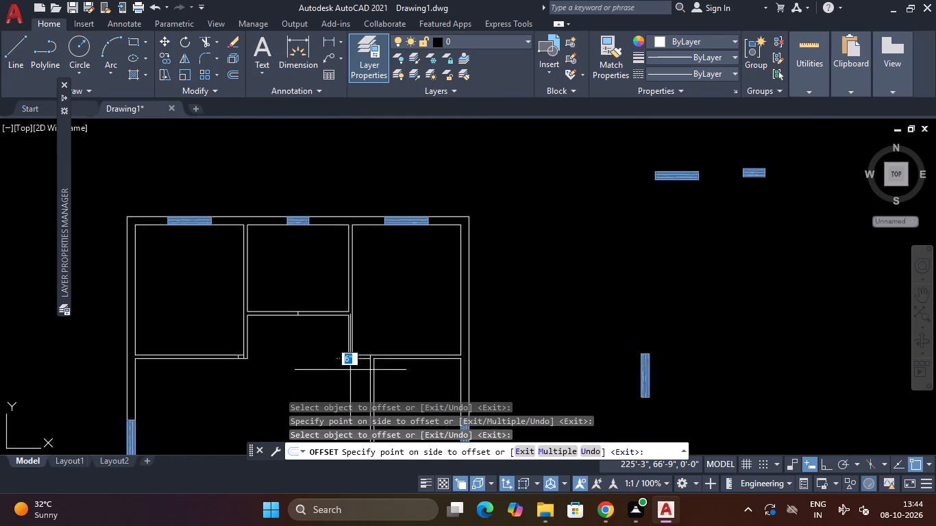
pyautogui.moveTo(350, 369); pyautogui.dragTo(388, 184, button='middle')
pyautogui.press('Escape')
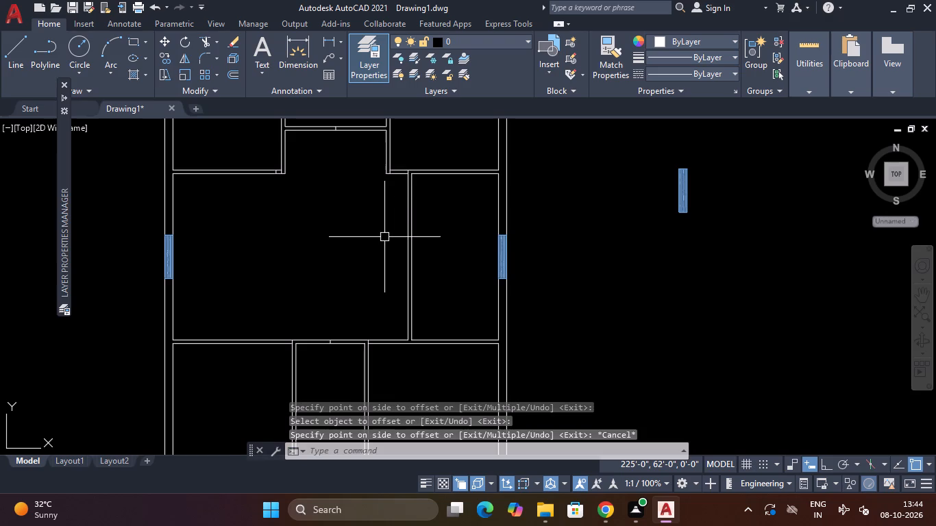
# Offset the short line at the lower-left room's top-right corner 6" to the left along the partition.
pyautogui.press('space')
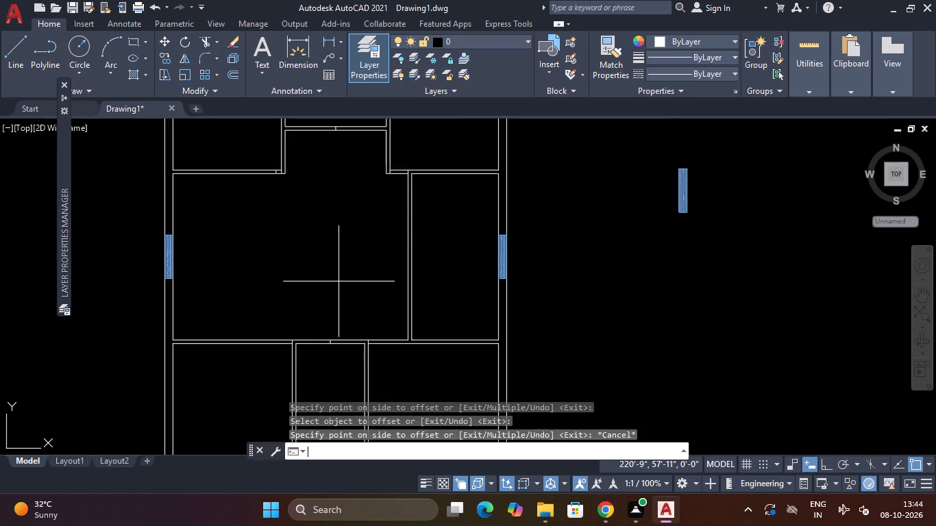
pyautogui.press('space')
pyautogui.scroll(5, 291, 348)
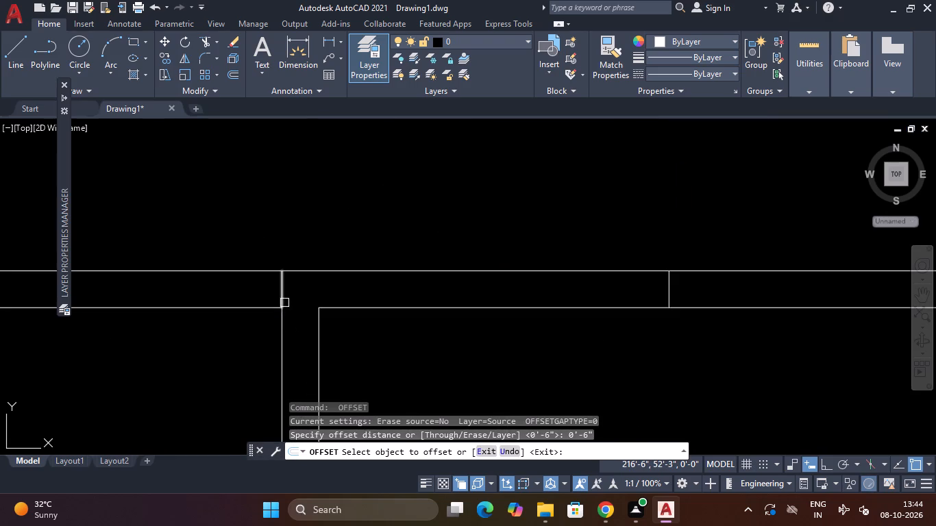
pyautogui.click(282, 299)
pyautogui.click(200, 291)
# Offset the short midpoint line above the lower middle room 6" to the left and end the command.
pyautogui.scroll(-2, 450, 298)
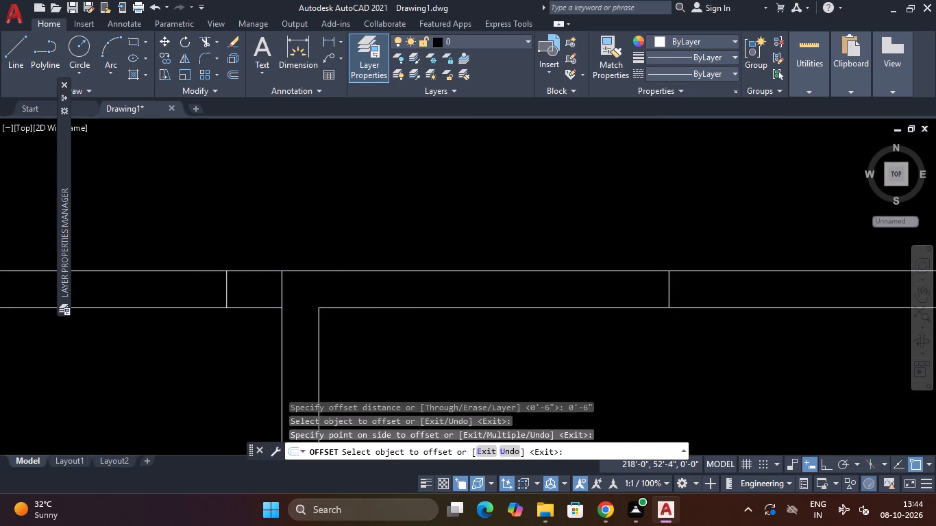
pyautogui.scroll(-1, 450, 298)
pyautogui.scroll(2, 507, 299)
pyautogui.click(493, 294)
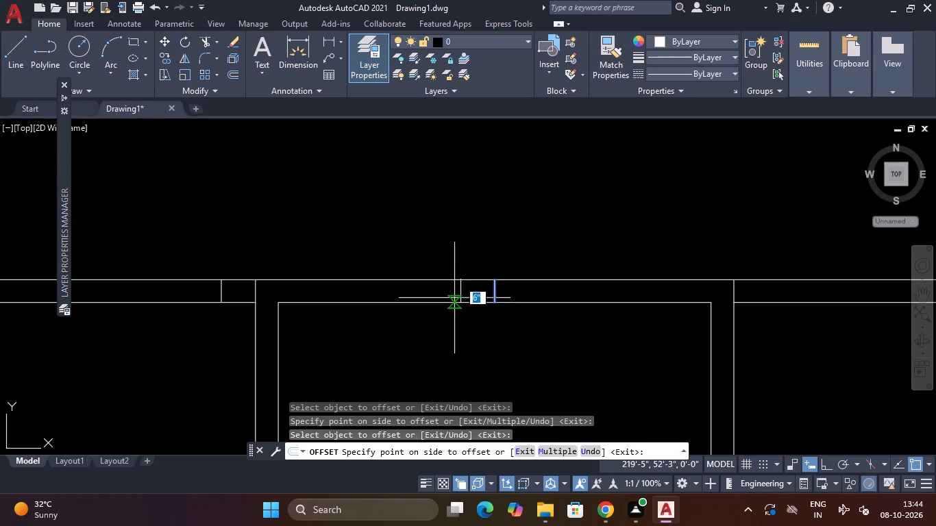
pyautogui.click(454, 298)
pyautogui.scroll(-2, 415, 291)
pyautogui.scroll(-3, 457, 202)
pyautogui.moveTo(457, 201); pyautogui.dragTo(399, 265, button='middle')
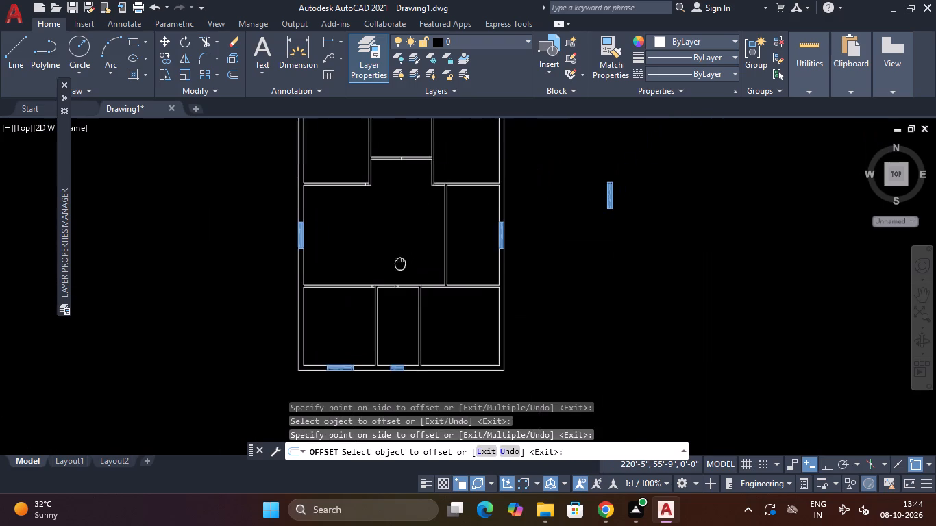
pyautogui.moveTo(399, 265); pyautogui.dragTo(399, 266, button='middle')
pyautogui.press('Escape')
pyautogui.press('Escape')
pyautogui.press('Escape')
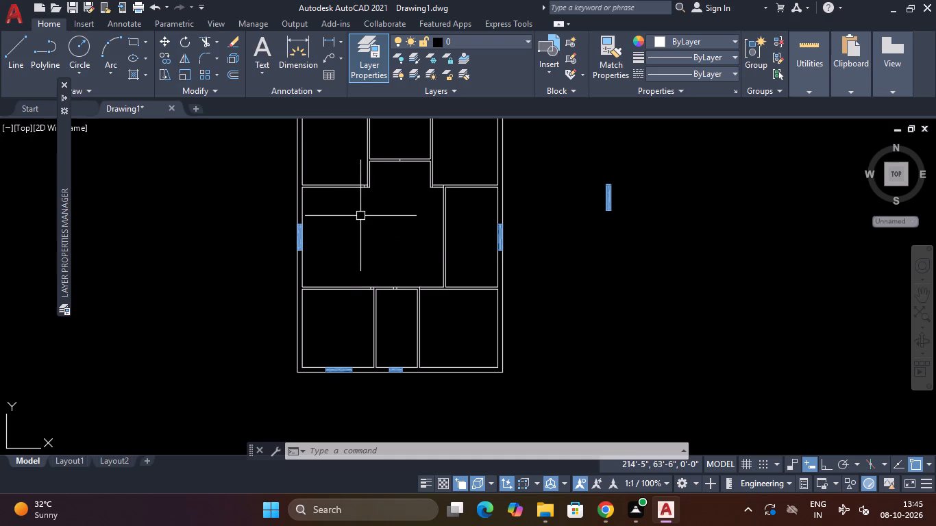
# Offset the inner short line near the upper-left room's bottom-right corner 2'6" to the left to mark the opening's width.
pyautogui.moveTo(365, 231); pyautogui.dragTo(383, 317, button='middle')
pyautogui.scroll(2, 382, 292)
pyautogui.press('Escape')
pyautogui.press('Escape')
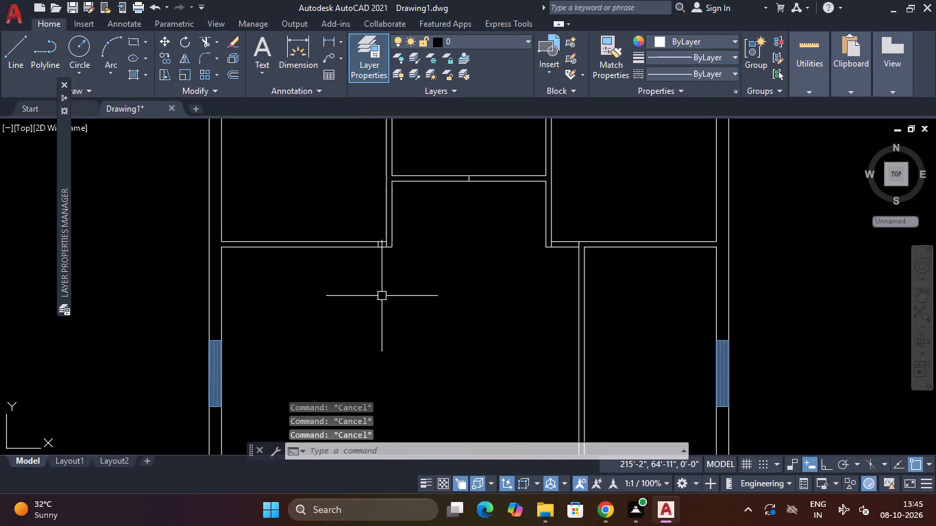
pyautogui.write('O')
pyautogui.press('space')
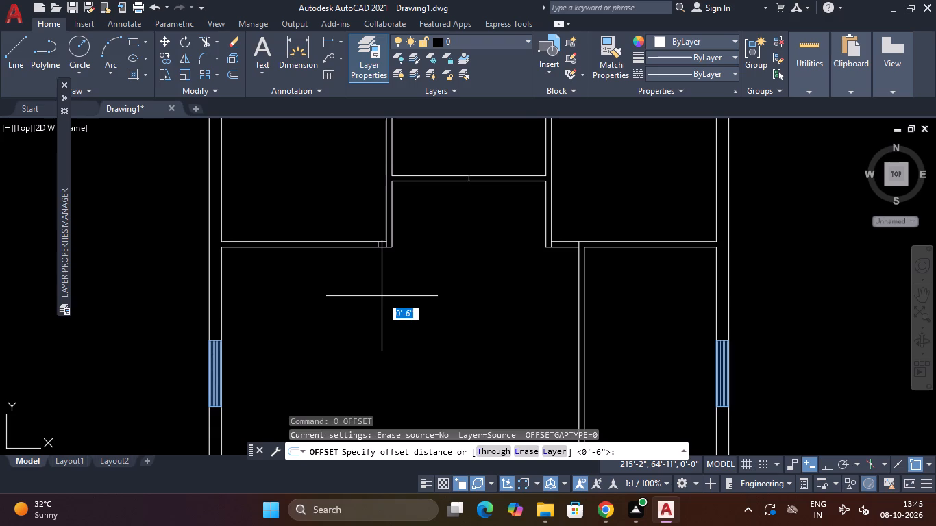
pyautogui.write("2'")
pyautogui.press('6')
pyautogui.hotkey('shift', '"')
pyautogui.press('Return')
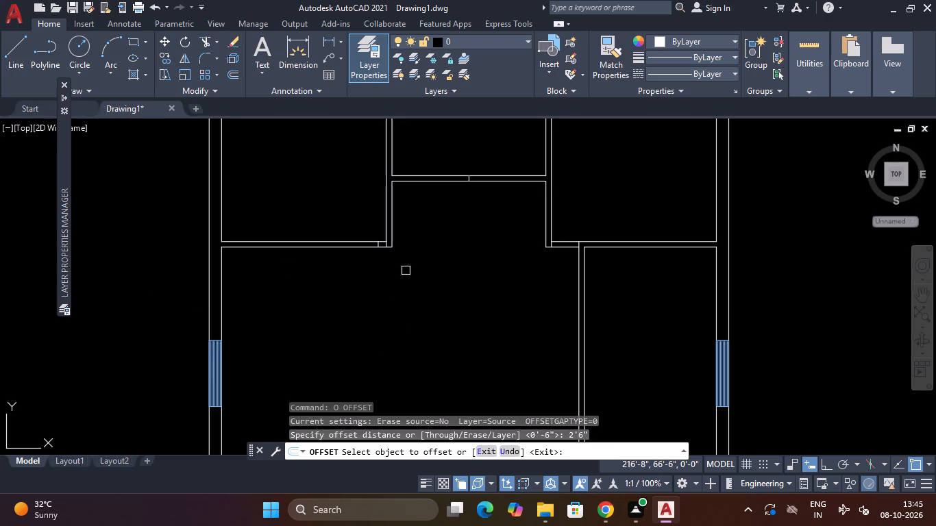
pyautogui.scroll(3, 374, 238)
pyautogui.click(377, 266)
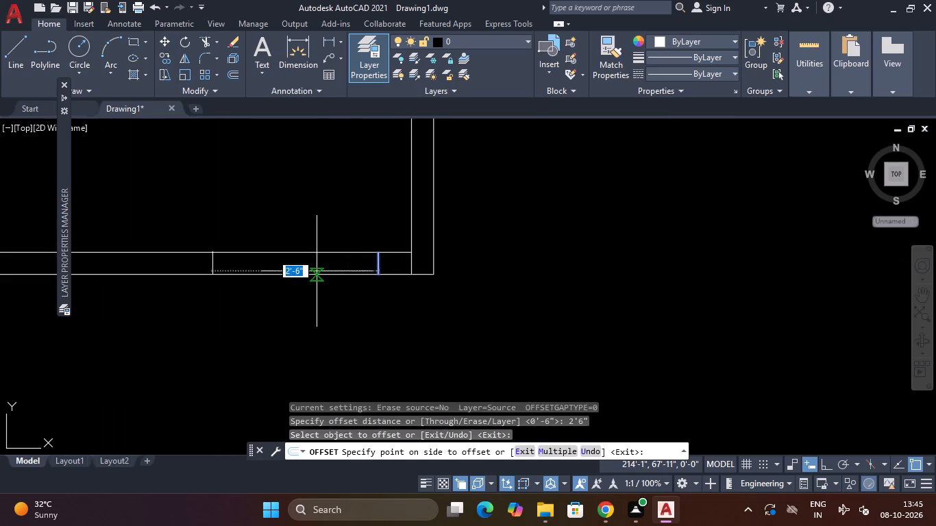
pyautogui.click(317, 271)
# Offset the short midpoint line in the partition below the upper middle room 2'6" to the left.
pyautogui.scroll(-3, 384, 248)
pyautogui.moveTo(471, 230); pyautogui.dragTo(359, 275, button='middle')
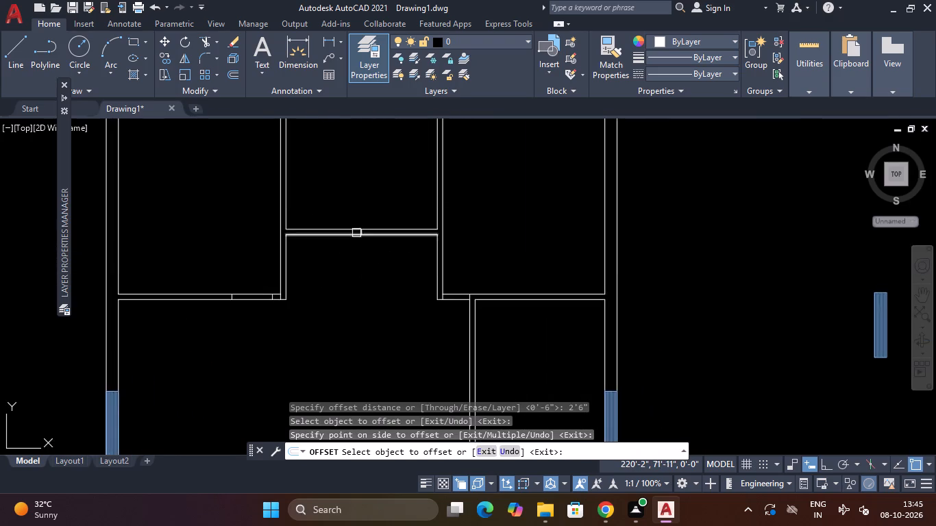
pyautogui.scroll(2, 357, 231)
pyautogui.scroll(-1, 456, 282)
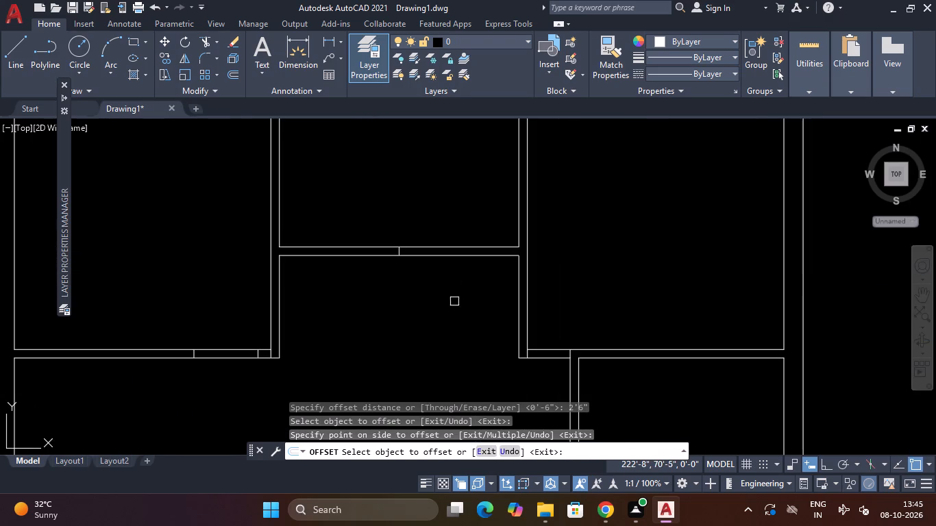
pyautogui.moveTo(458, 312); pyautogui.dragTo(388, 283, button='middle')
pyautogui.scroll(3, 325, 223)
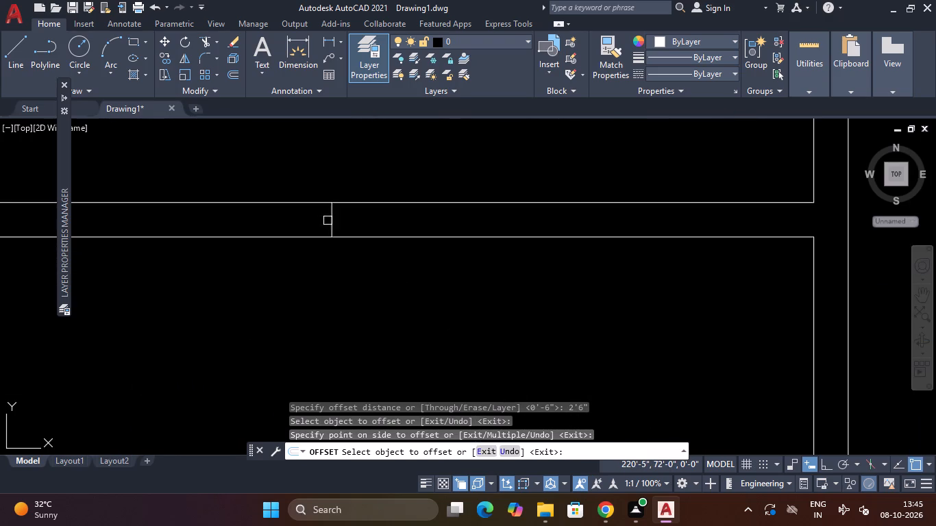
pyautogui.scroll(-3, 377, 218)
pyautogui.moveTo(380, 249); pyautogui.dragTo(459, 283, button='middle')
pyautogui.scroll(3, 452, 236)
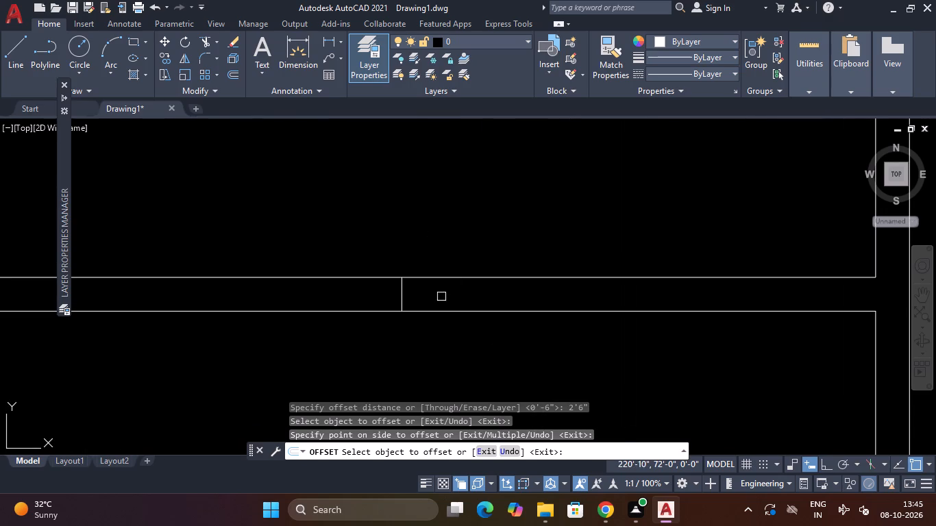
pyautogui.click(402, 298)
pyautogui.click(232, 297)
# Offset the left one of the two short lines above the lower middle room 2'6" to the left.
pyautogui.scroll(-3, 256, 301)
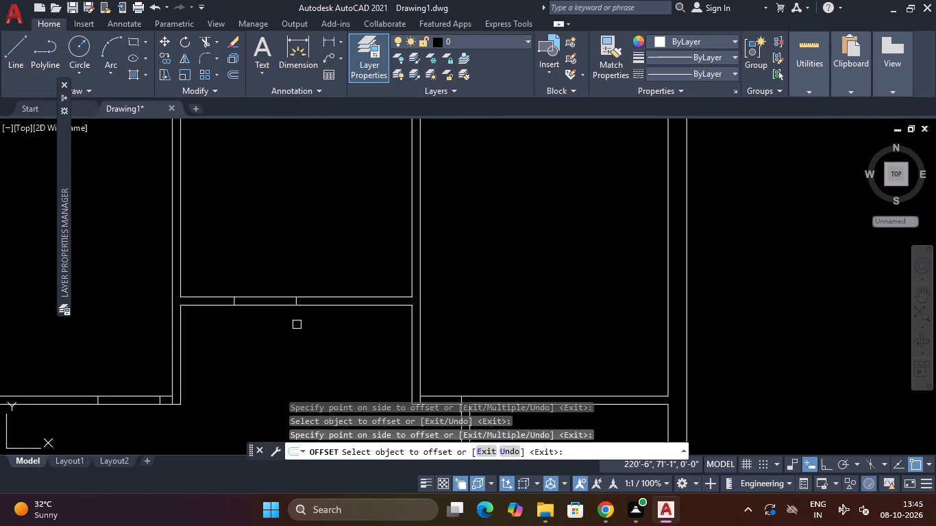
pyautogui.moveTo(297, 325); pyautogui.dragTo(398, 170, button='middle')
pyautogui.scroll(-2, 398, 206)
pyautogui.moveTo(412, 250); pyautogui.dragTo(446, 175, button='middle')
pyautogui.scroll(3, 418, 302)
pyautogui.click(423, 295)
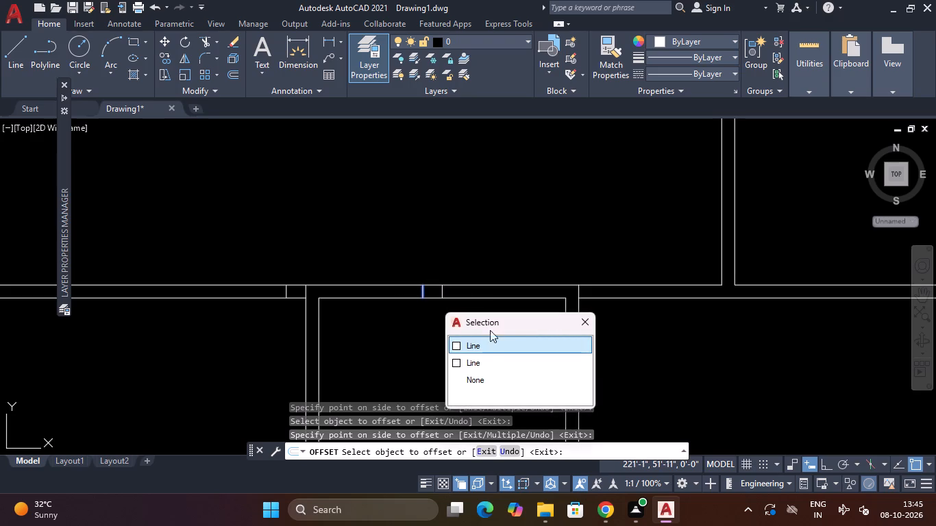
pyautogui.click(491, 344)
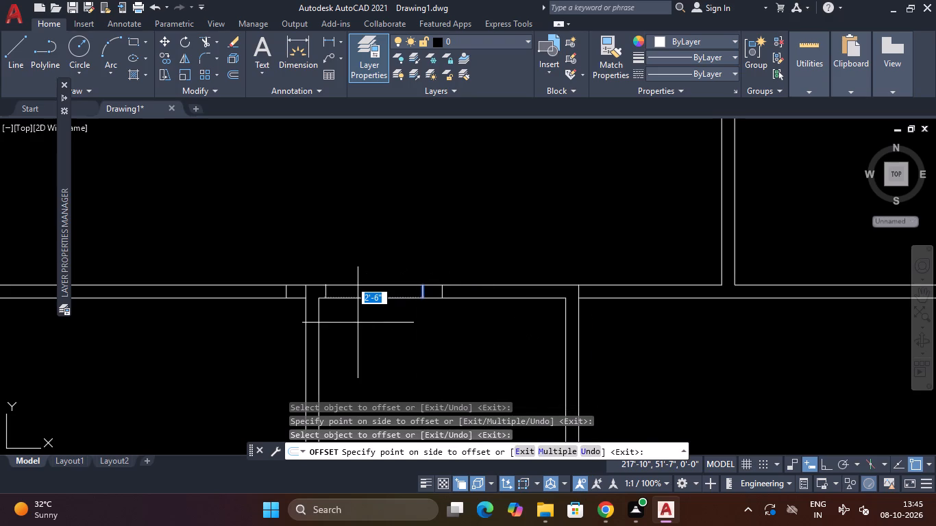
pyautogui.click(358, 323)
# Offset the inner short line near the lower-left room's top-right corner 2'6" to the left.
pyautogui.moveTo(370, 327); pyautogui.dragTo(470, 321, button='middle')
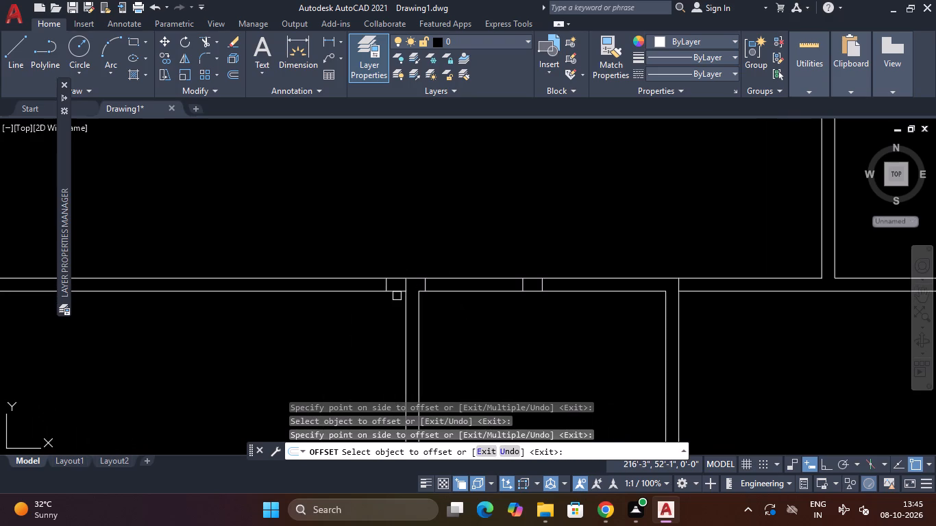
pyautogui.scroll(3, 389, 292)
pyautogui.click(366, 266)
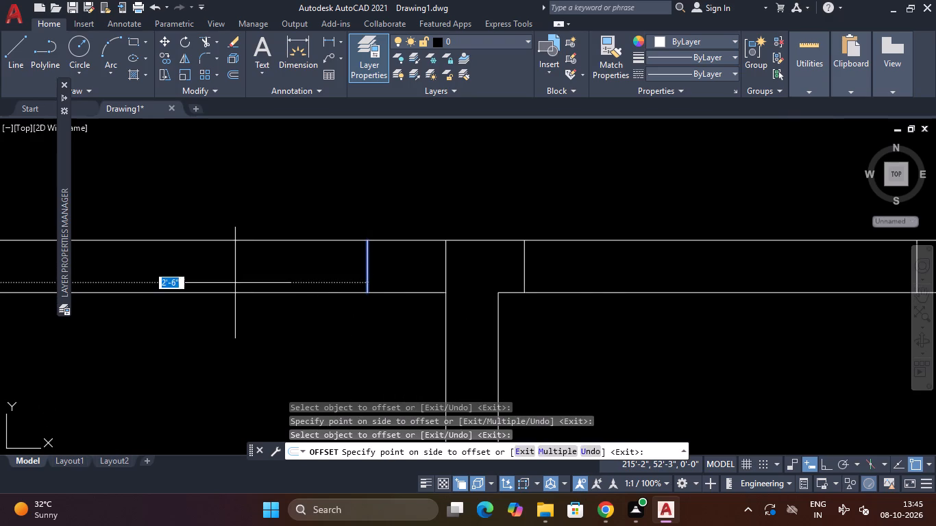
pyautogui.click(235, 283)
# Offset the short line at the lower-right room's top-left corner 2'6" to the right.
pyautogui.scroll(-4, 255, 268)
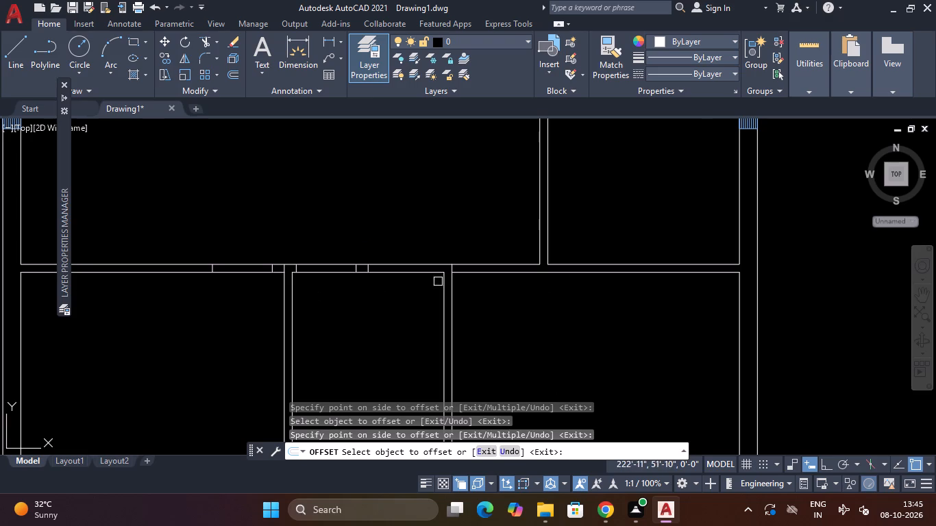
pyautogui.scroll(3, 449, 269)
pyautogui.click(447, 267)
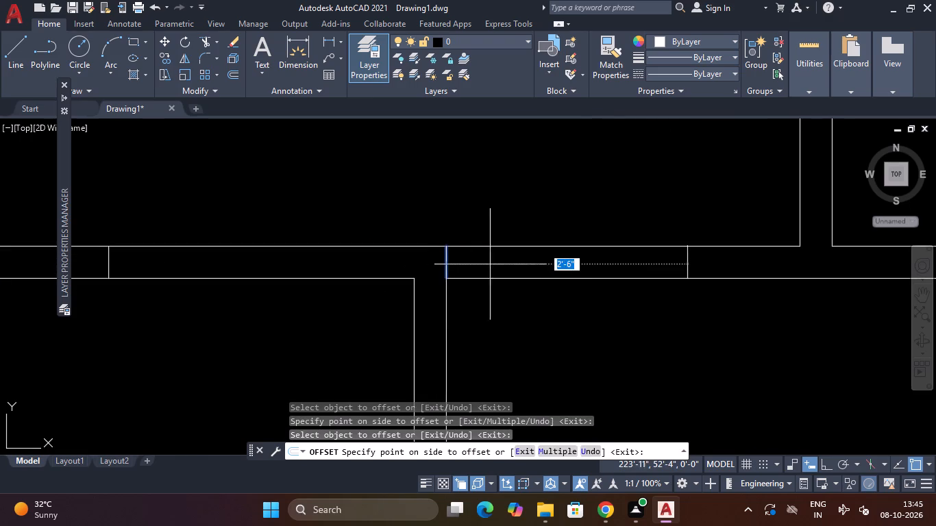
pyautogui.click(513, 259)
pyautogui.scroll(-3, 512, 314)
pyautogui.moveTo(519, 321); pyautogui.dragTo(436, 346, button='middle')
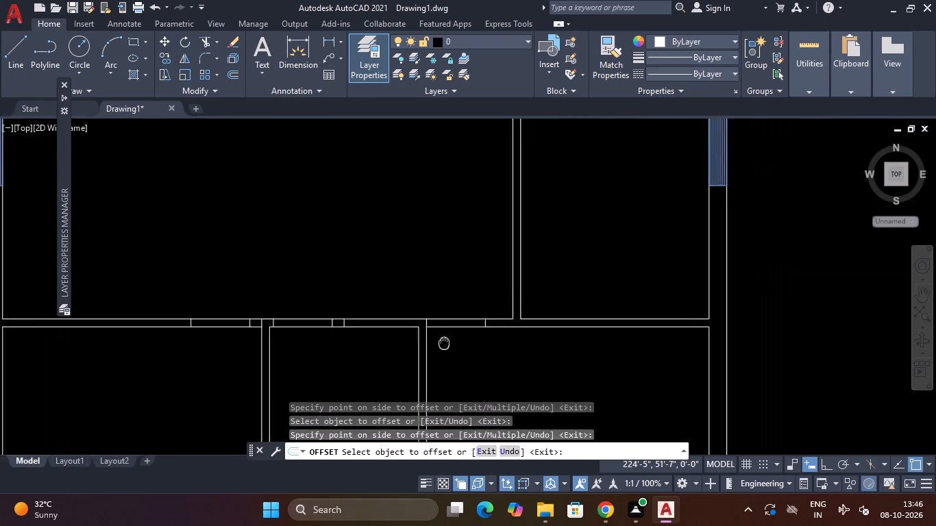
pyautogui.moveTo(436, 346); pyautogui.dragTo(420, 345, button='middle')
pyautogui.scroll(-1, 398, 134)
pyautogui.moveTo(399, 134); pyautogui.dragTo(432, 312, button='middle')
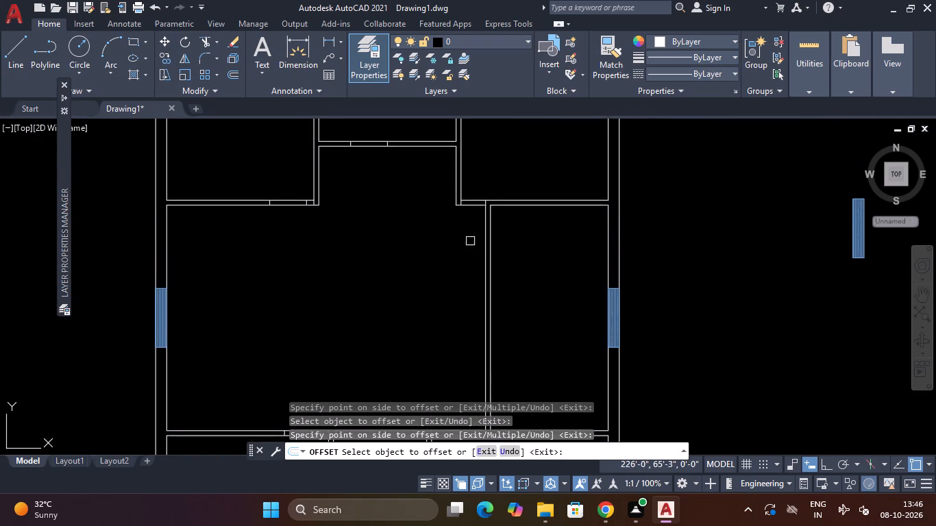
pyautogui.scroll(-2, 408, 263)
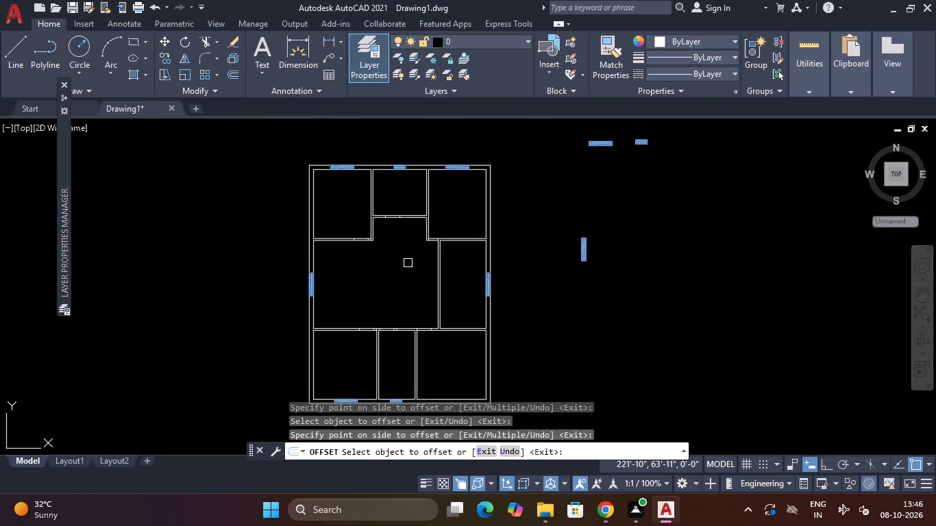
# Measure the short partition segment at the upper-right room's bottom-left corner.
pyautogui.moveTo(408, 263); pyautogui.dragTo(438, 214, button='middle')
pyautogui.press('Escape')
pyautogui.press('Escape')
pyautogui.press('Escape')
pyautogui.press('Escape')
pyautogui.press('Escape')
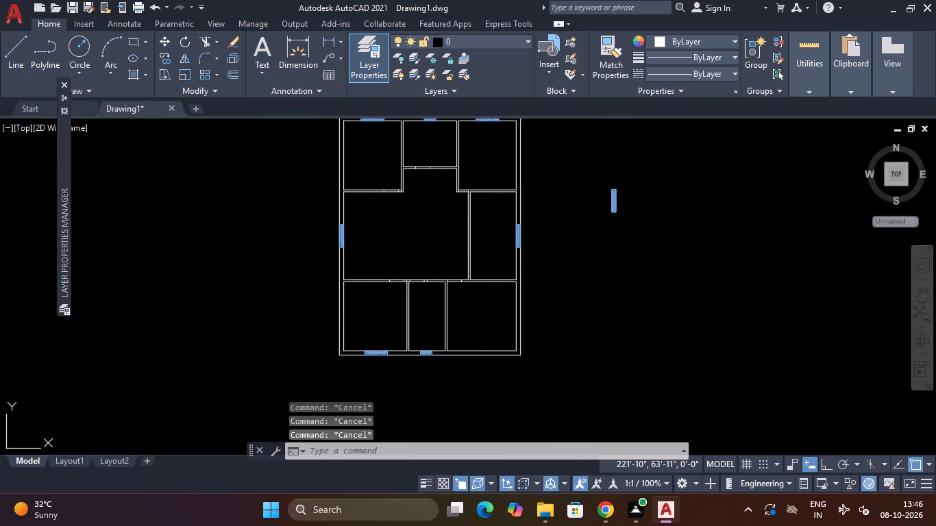
pyautogui.press('Escape')
pyautogui.press('Escape')
pyautogui.press('Escape')
pyautogui.press('Escape')
pyautogui.scroll(6, 467, 191)
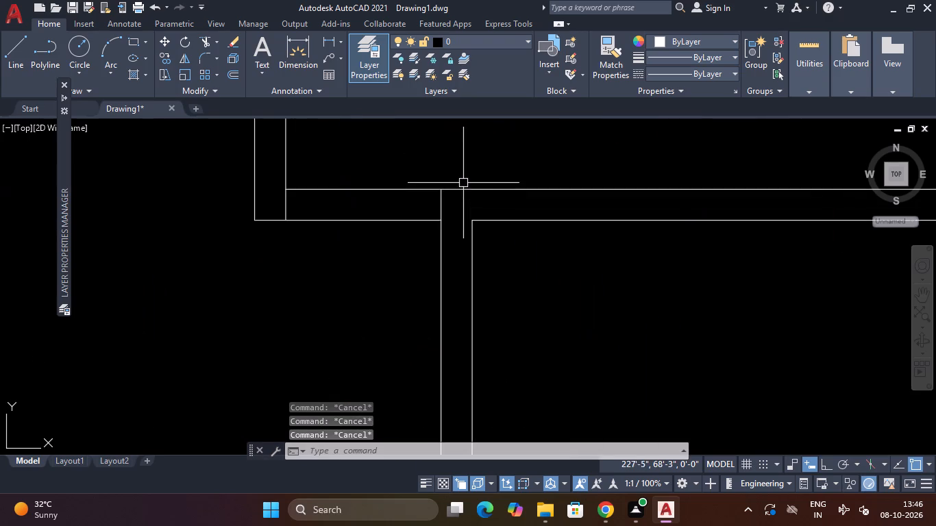
pyautogui.scroll(-3, 388, 175)
pyautogui.moveTo(371, 221); pyautogui.dragTo(376, 256, button='middle')
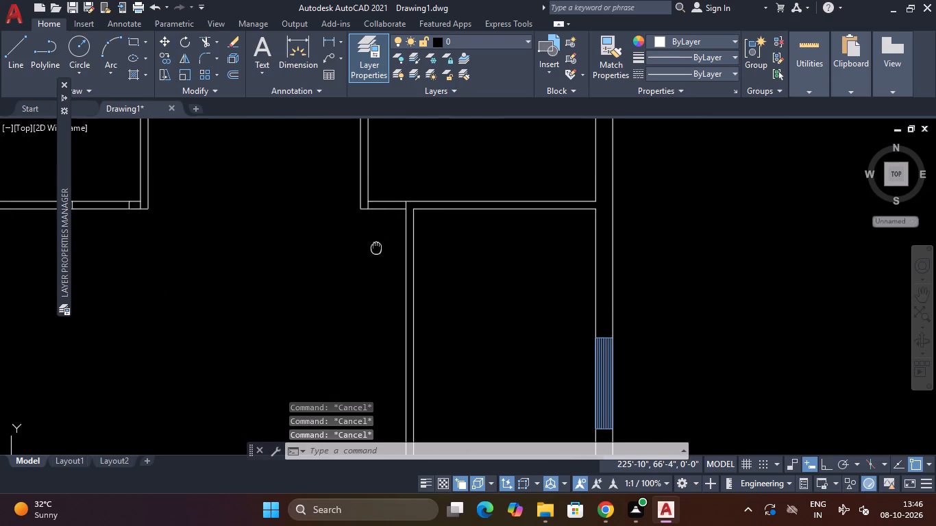
pyautogui.moveTo(376, 256); pyautogui.dragTo(375, 290, button='middle')
pyautogui.scroll(2, 393, 258)
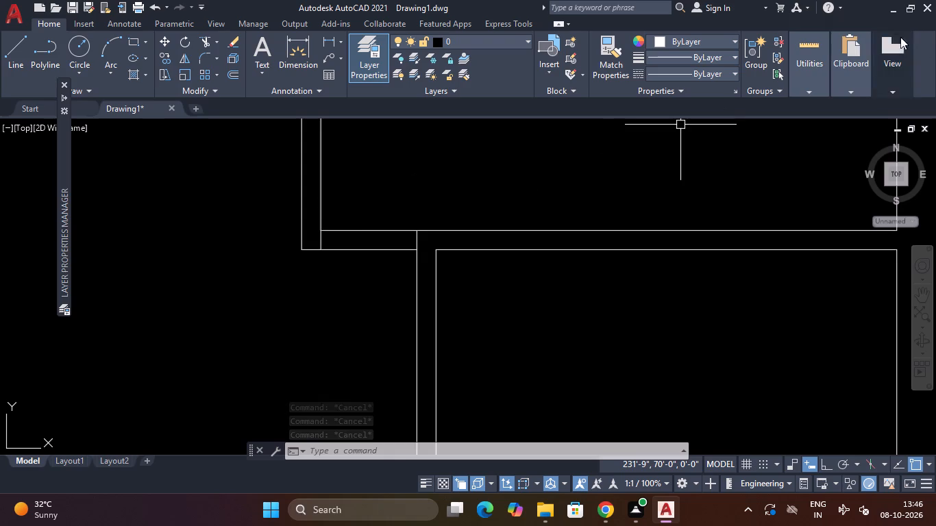
pyautogui.click(817, 112)
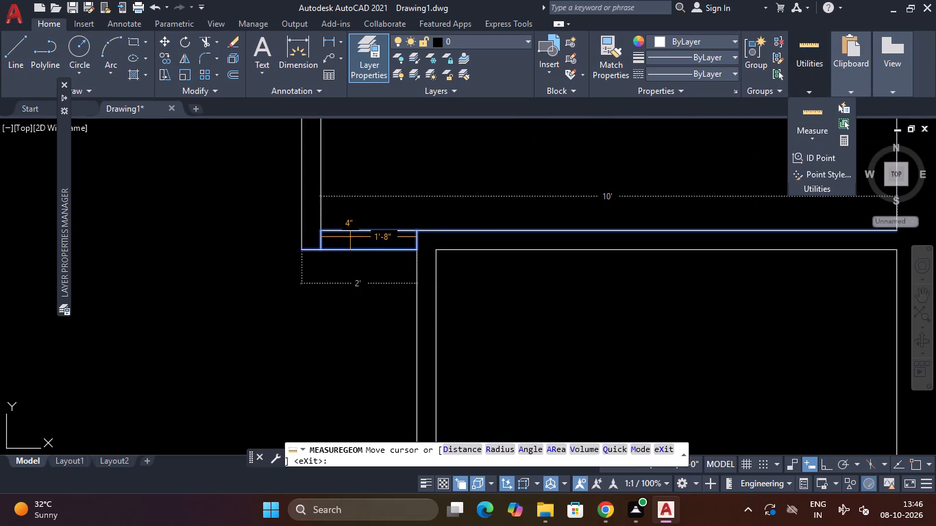
pyautogui.press('Escape')
# Examine the partition junctions around the upper-right room's bottom-left corner and the adjoining rooms.
pyautogui.scroll(-4, 380, 233)
pyautogui.scroll(6, 382, 233)
pyautogui.scroll(-2, 385, 219)
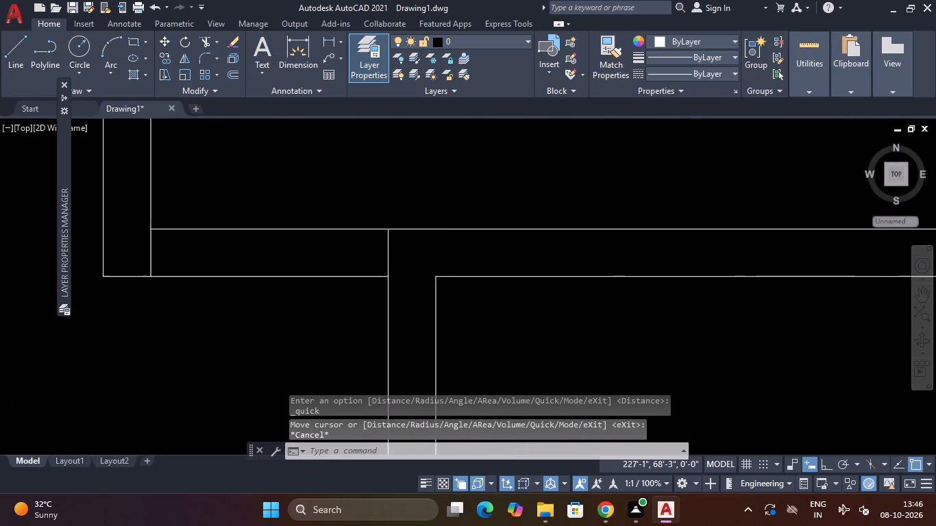
pyautogui.scroll(-2, 385, 219)
pyautogui.moveTo(319, 251); pyautogui.dragTo(385, 229, button='middle')
pyautogui.scroll(3, 423, 192)
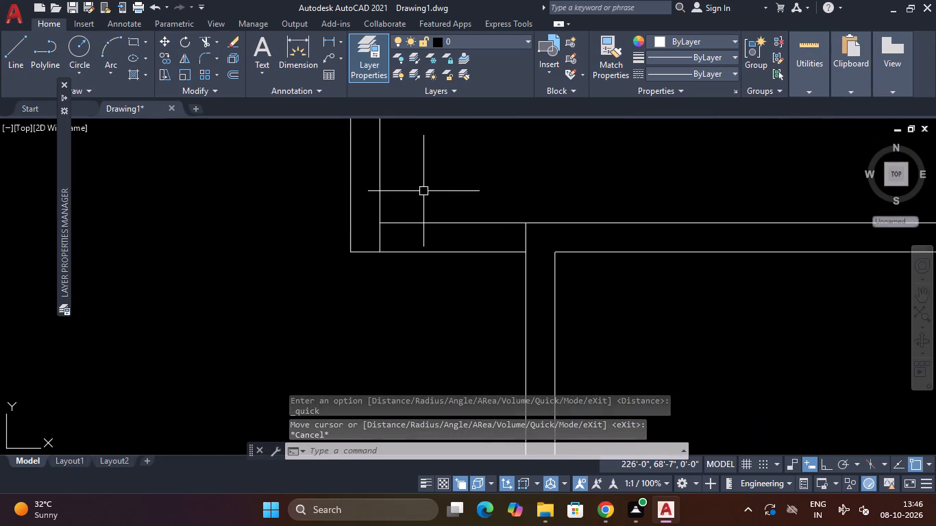
pyautogui.scroll(-4, 424, 191)
pyautogui.scroll(4, 428, 193)
pyautogui.scroll(-4, 428, 193)
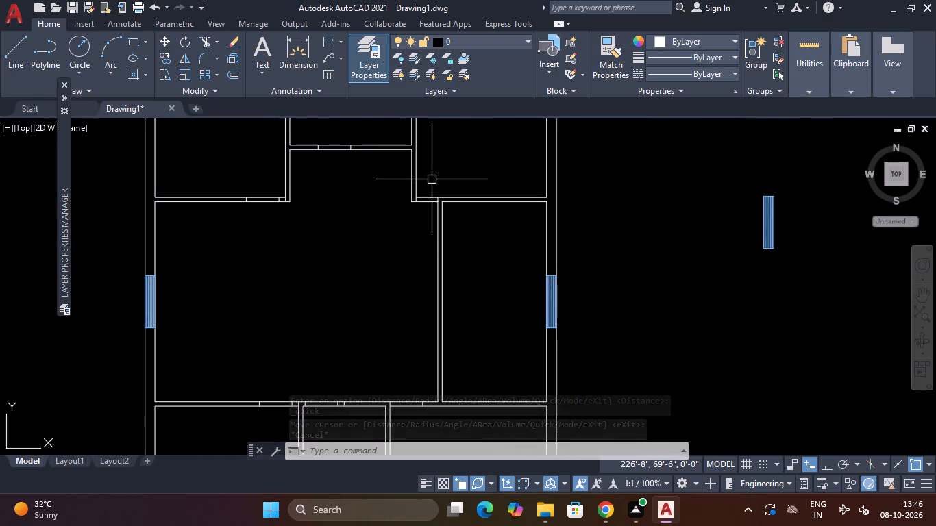
pyautogui.moveTo(429, 179); pyautogui.dragTo(423, 227, button='middle')
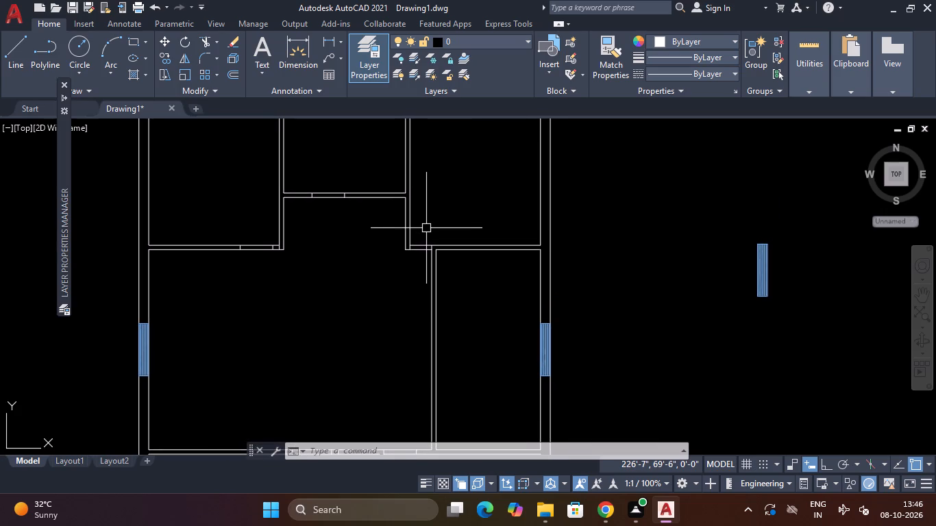
pyautogui.moveTo(430, 222); pyautogui.dragTo(435, 192, button='middle')
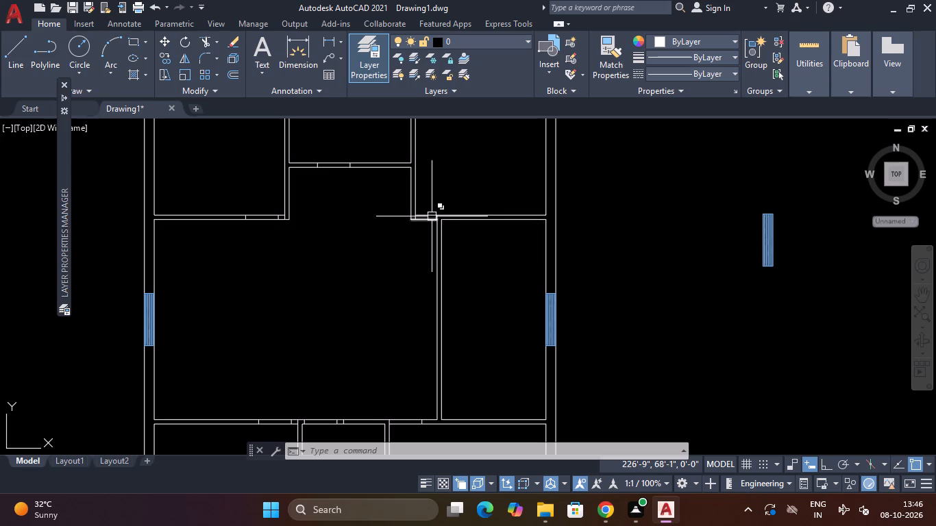
pyautogui.moveTo(434, 199); pyautogui.dragTo(528, 276, button='middle')
pyautogui.middleClick(528, 276)
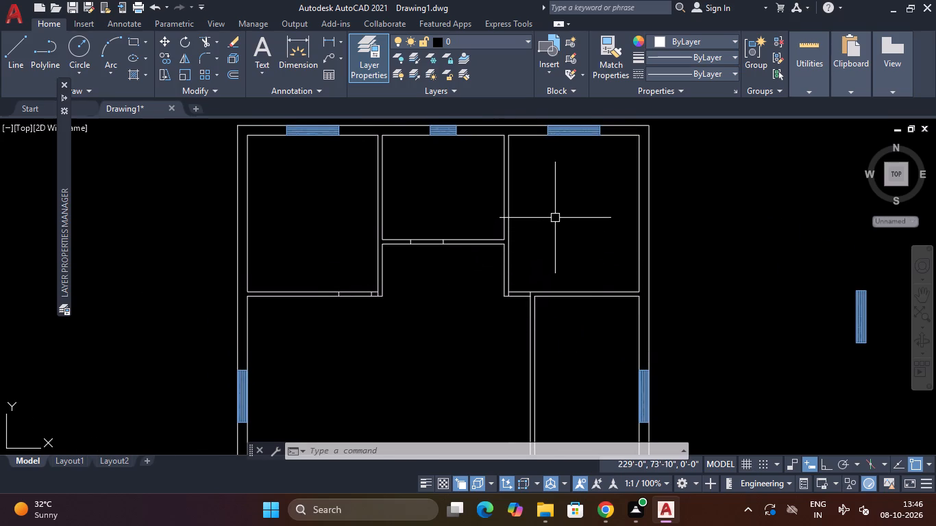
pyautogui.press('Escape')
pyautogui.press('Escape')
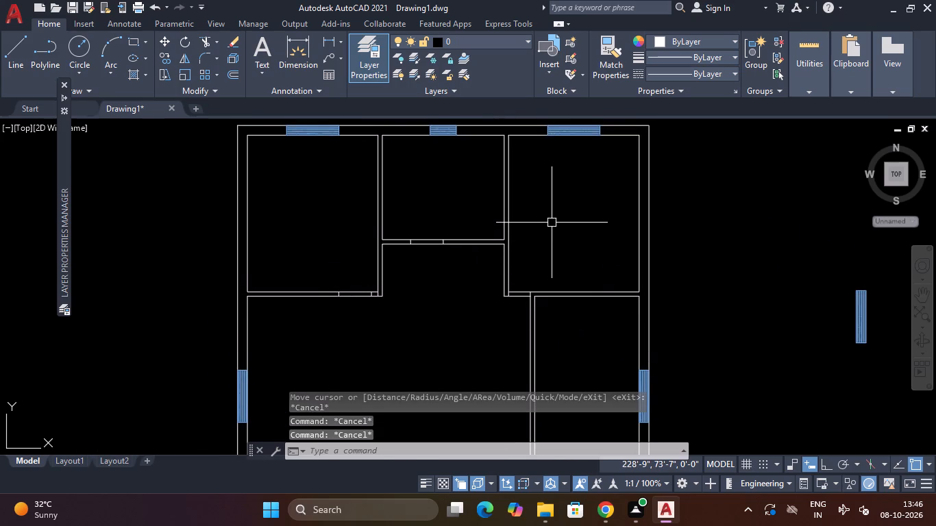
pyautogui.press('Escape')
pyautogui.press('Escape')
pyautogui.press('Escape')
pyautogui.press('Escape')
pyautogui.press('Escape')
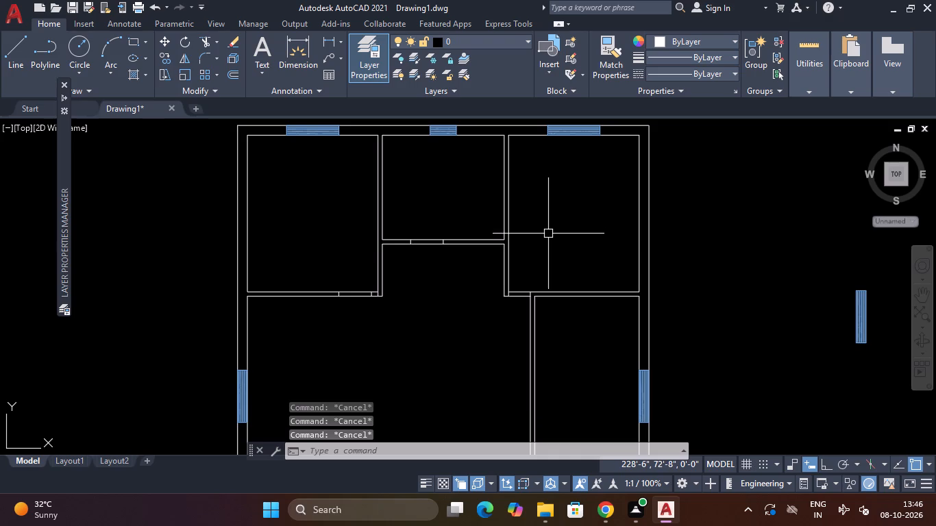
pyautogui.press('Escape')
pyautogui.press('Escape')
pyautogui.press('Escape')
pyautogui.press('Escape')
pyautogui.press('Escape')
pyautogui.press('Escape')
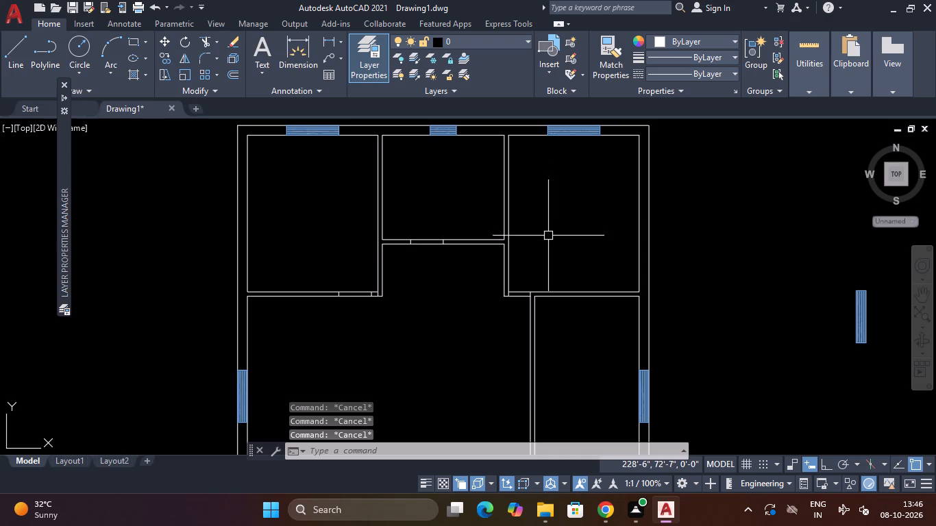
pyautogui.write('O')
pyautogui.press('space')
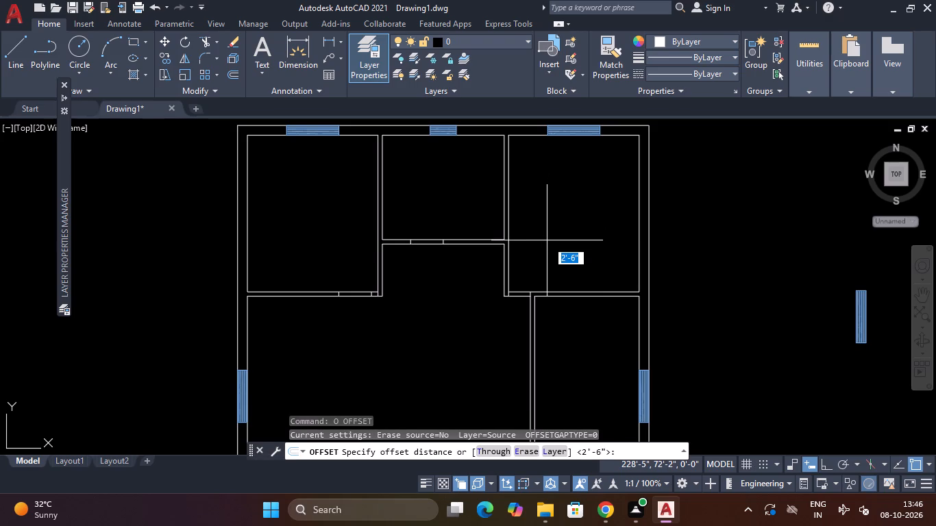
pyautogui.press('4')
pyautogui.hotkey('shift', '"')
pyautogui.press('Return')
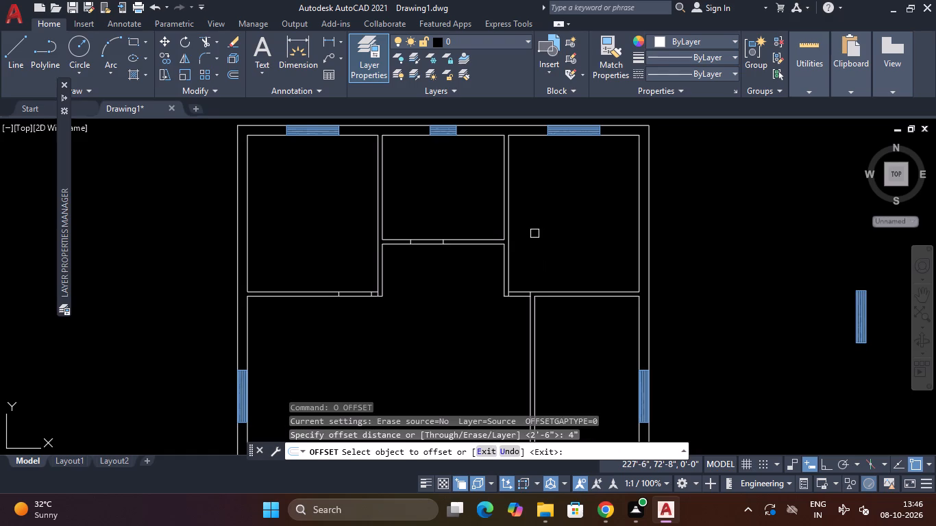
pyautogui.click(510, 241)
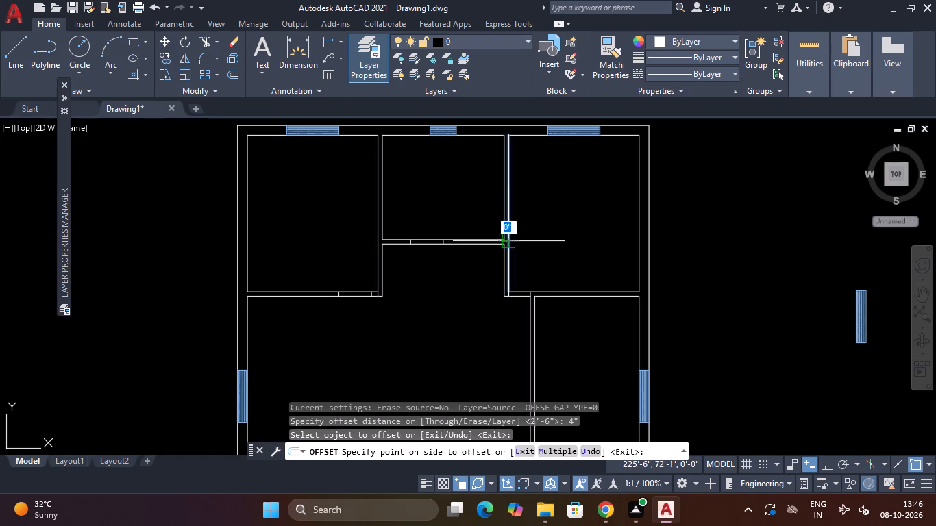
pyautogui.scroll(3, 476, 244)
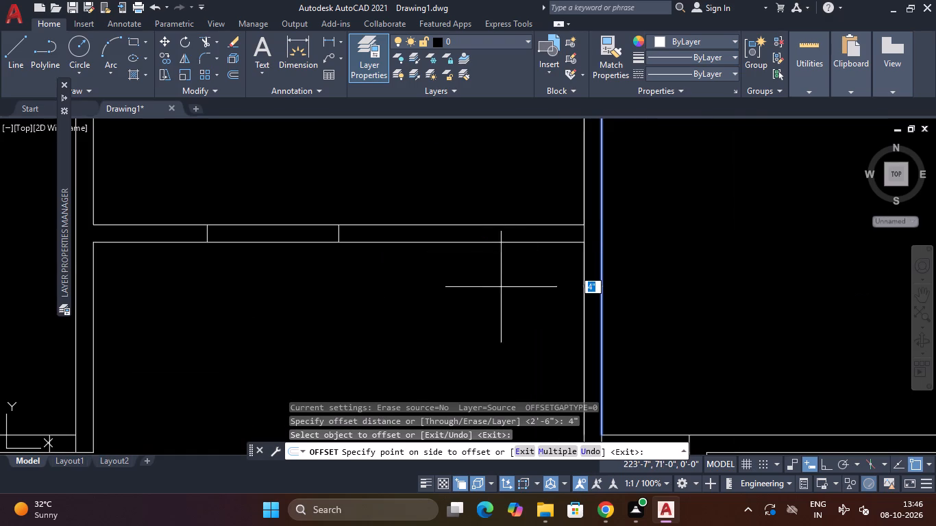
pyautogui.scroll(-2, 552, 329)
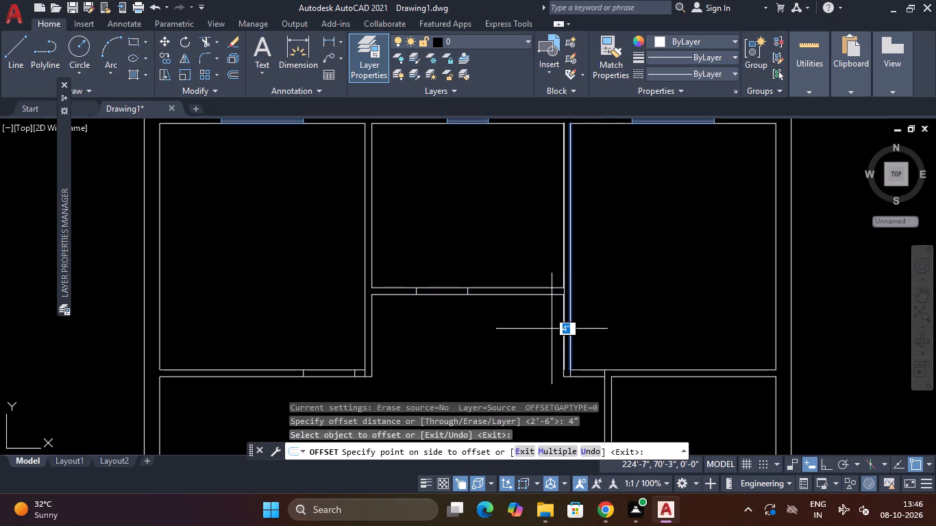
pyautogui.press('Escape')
# Trim away the right-hand line of the partition between the upper middle and upper-right rooms.
pyautogui.scroll(1, 595, 339)
pyautogui.moveTo(594, 337); pyautogui.dragTo(594, 295, button='middle')
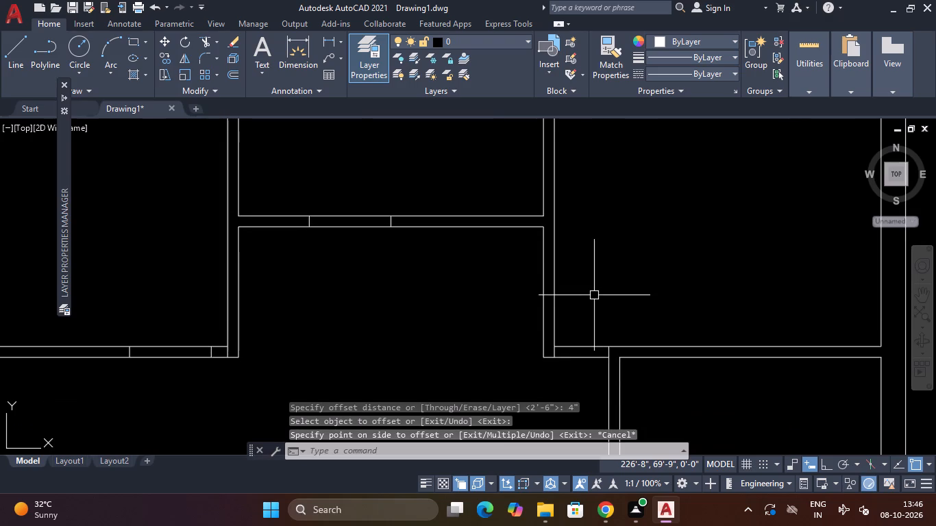
pyautogui.write('TR')
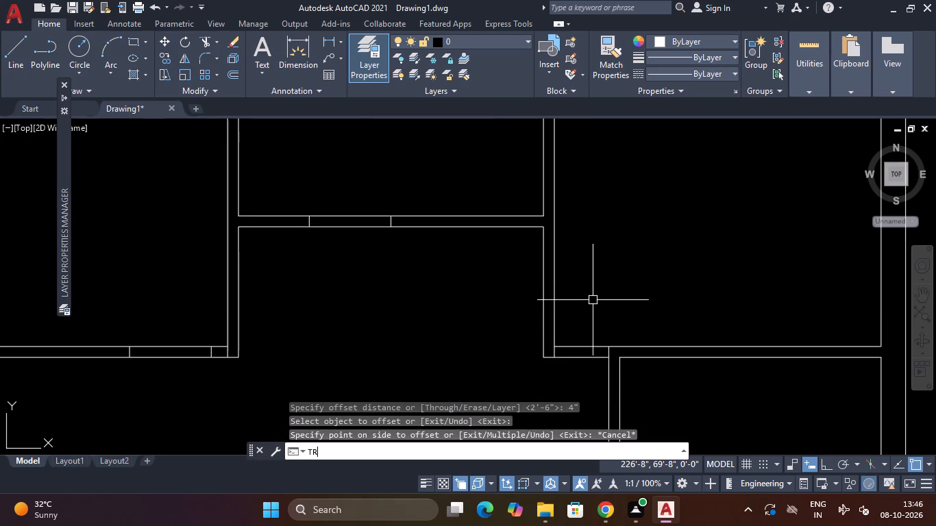
pyautogui.press('space')
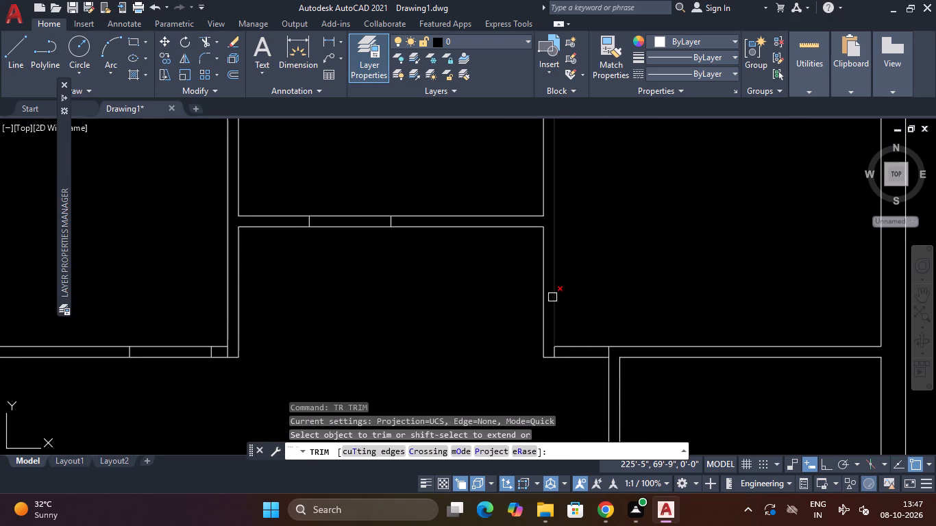
pyautogui.click(552, 297)
pyautogui.scroll(-3, 586, 290)
pyautogui.moveTo(621, 268); pyautogui.dragTo(621, 292, button='middle')
pyautogui.scroll(2, 611, 290)
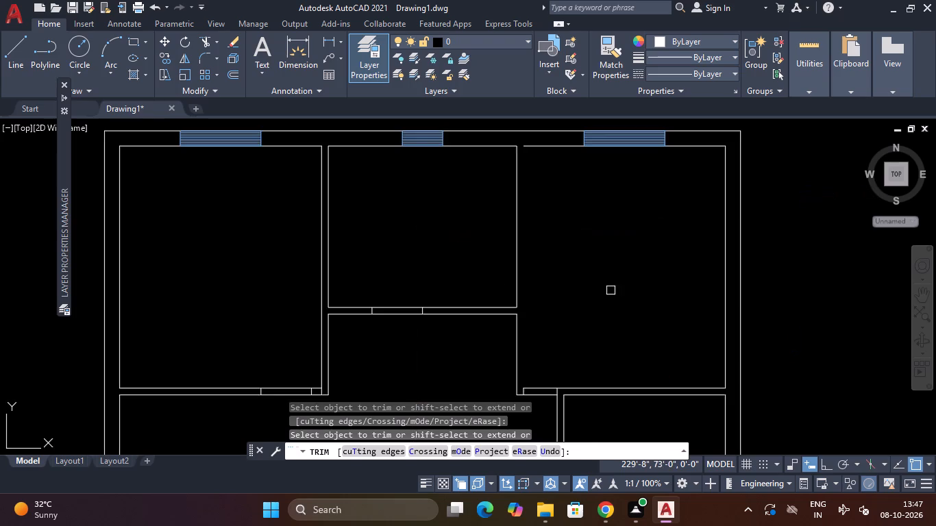
pyautogui.moveTo(611, 290); pyautogui.dragTo(641, 253, button='middle')
pyautogui.press('Escape')
pyautogui.press('Escape')
# Offset the remaining upper and lower line segments of the upper-right room's left partition 6" to the left.
pyautogui.write('O')
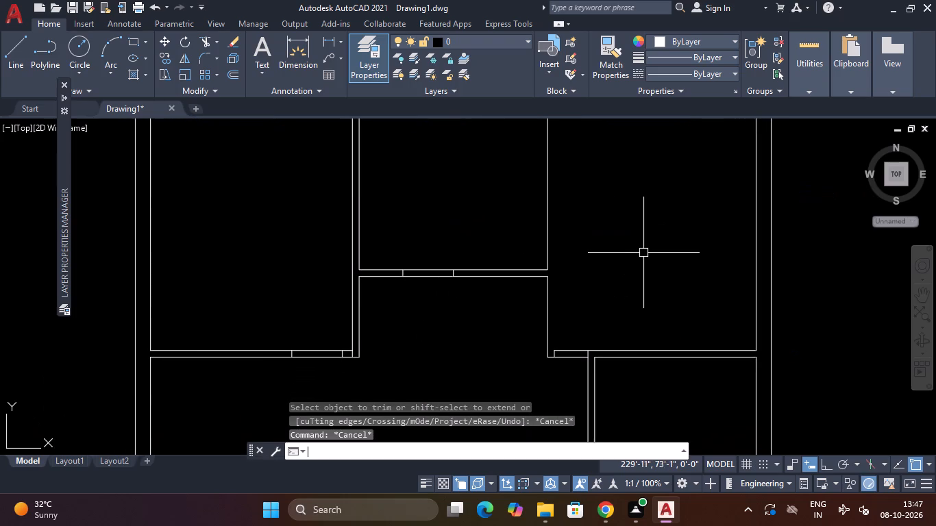
pyautogui.press('space')
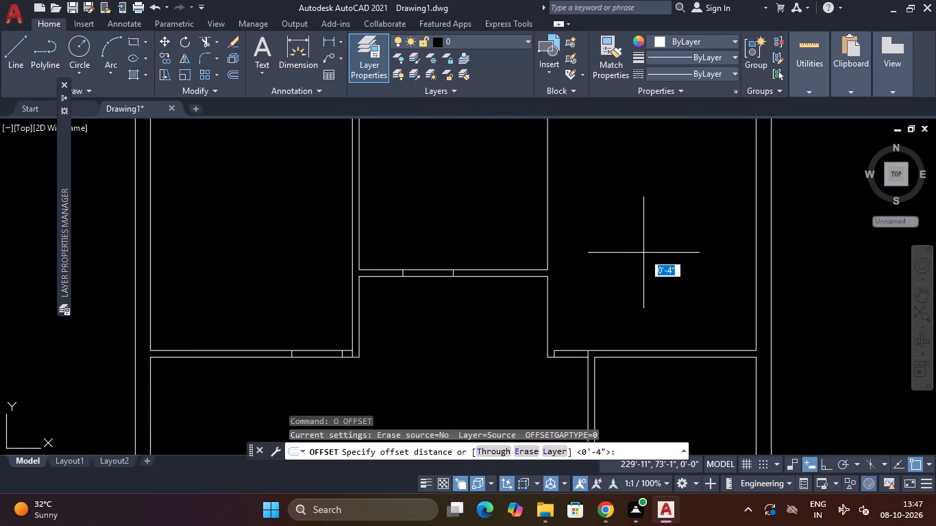
pyautogui.press('6')
pyautogui.hotkey('shift', '"')
pyautogui.press('Return')
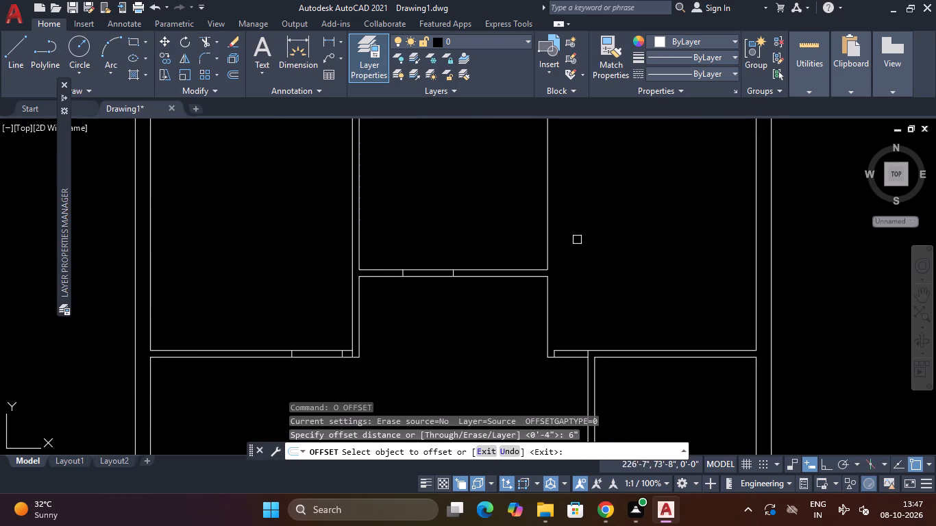
pyautogui.click(549, 234)
pyautogui.click(497, 236)
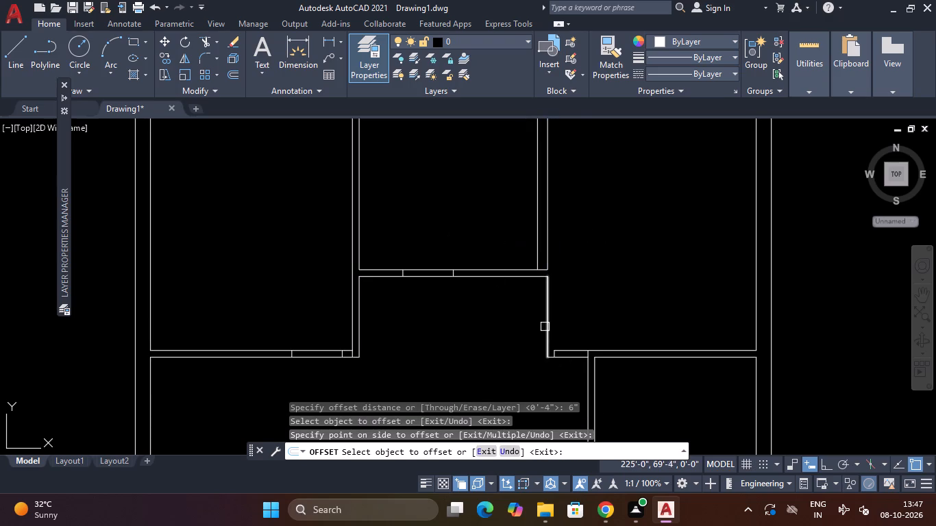
pyautogui.click(545, 326)
pyautogui.click(510, 322)
pyautogui.moveTo(646, 301); pyautogui.dragTo(661, 279, button='middle')
pyautogui.moveTo(661, 279); pyautogui.dragTo(653, 367, button='middle')
pyautogui.press('Escape')
# Trim away the two original partition lines and the horizontal partition's two stubs extending past the 6" offset lines.
pyautogui.moveTo(646, 353); pyautogui.dragTo(659, 296, button='middle')
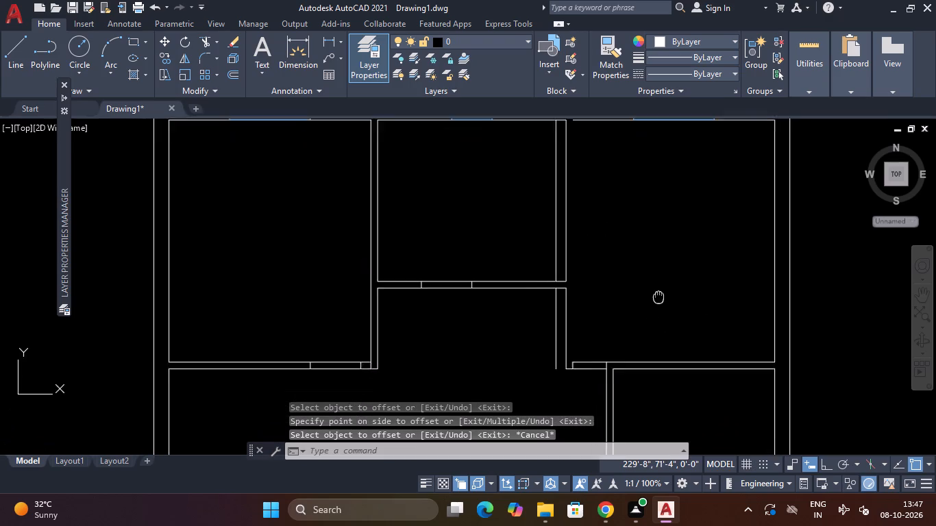
pyautogui.moveTo(659, 296); pyautogui.dragTo(661, 353, button='middle')
pyautogui.moveTo(616, 310); pyautogui.dragTo(617, 265, button='middle')
pyautogui.write('TR')
pyautogui.press('space')
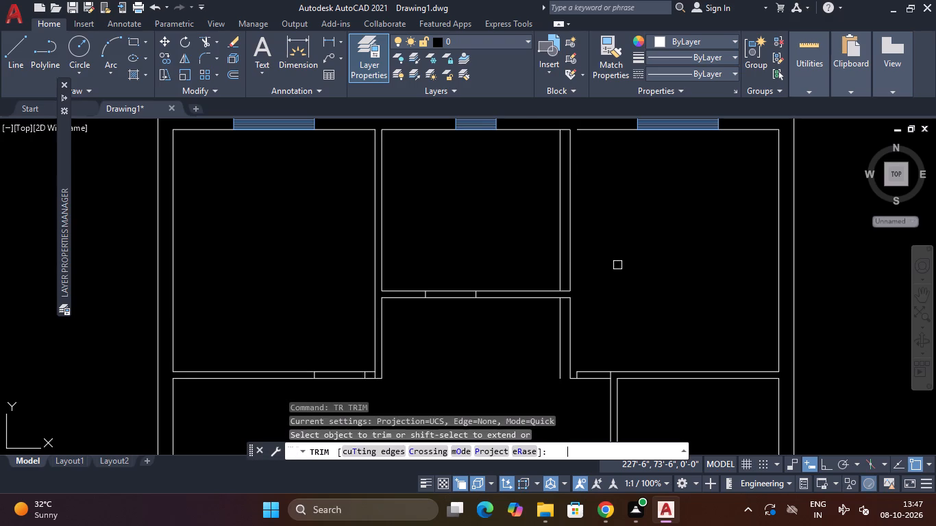
pyautogui.click(571, 258)
pyautogui.click(574, 345)
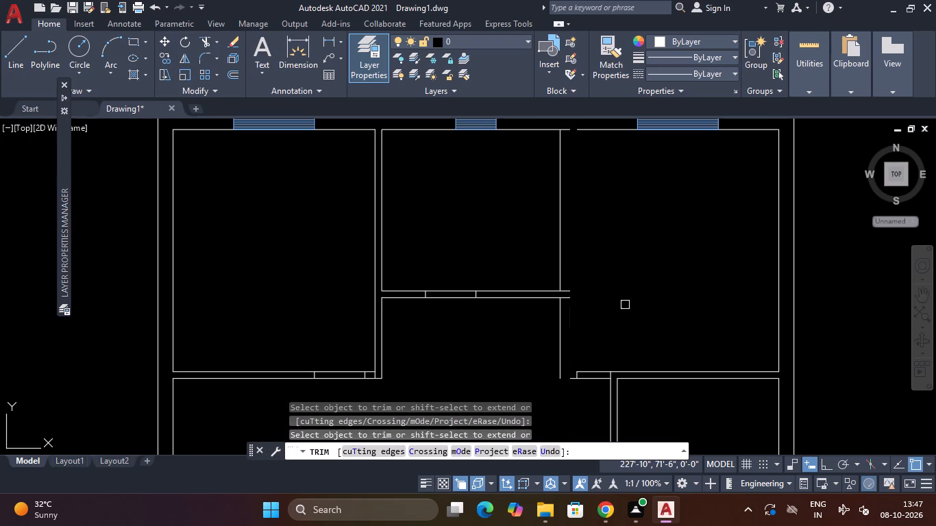
pyautogui.scroll(3, 580, 299)
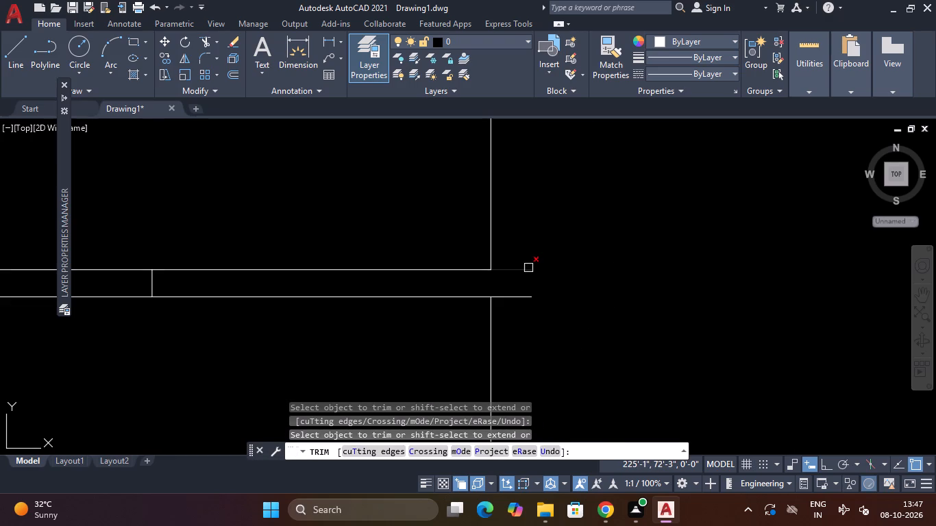
pyautogui.click(527, 268)
pyautogui.click(532, 301)
pyautogui.scroll(-4, 569, 290)
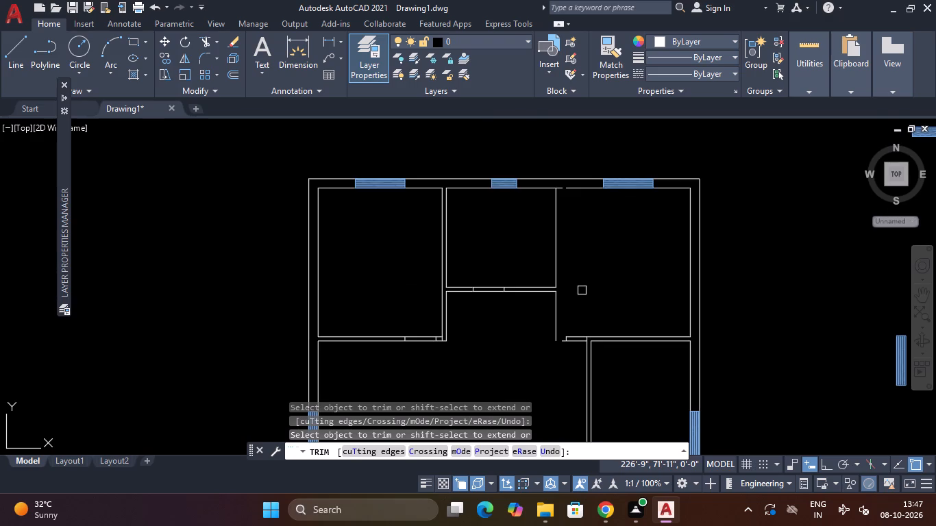
pyautogui.press('Escape')
pyautogui.press('Escape')
# Extend the upper segment of the upper-right room's shifted left partition line down across the upper middle room's bottom partition.
pyautogui.write('EX')
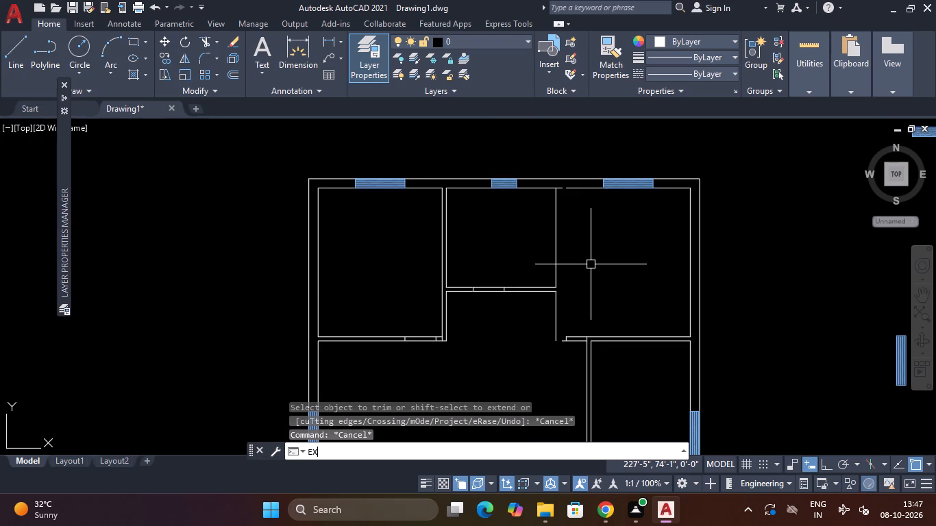
pyautogui.press('space')
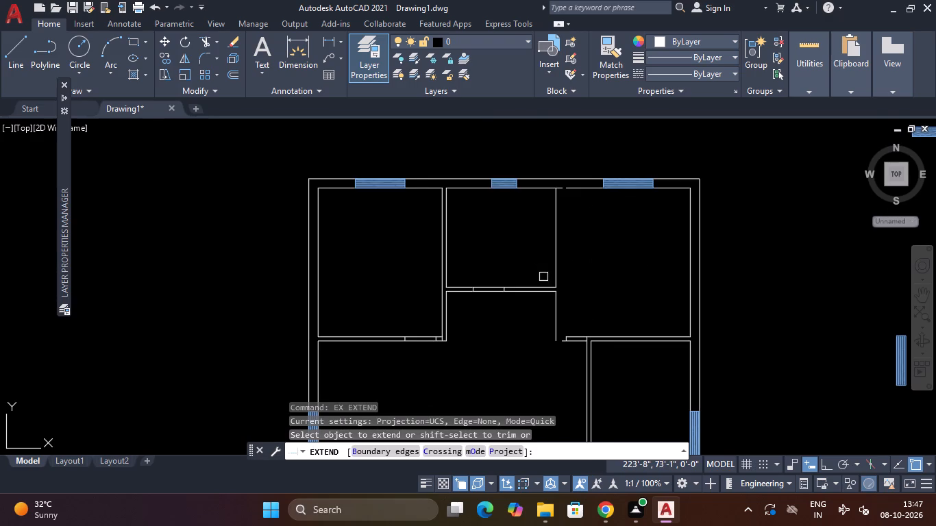
pyautogui.click(556, 277)
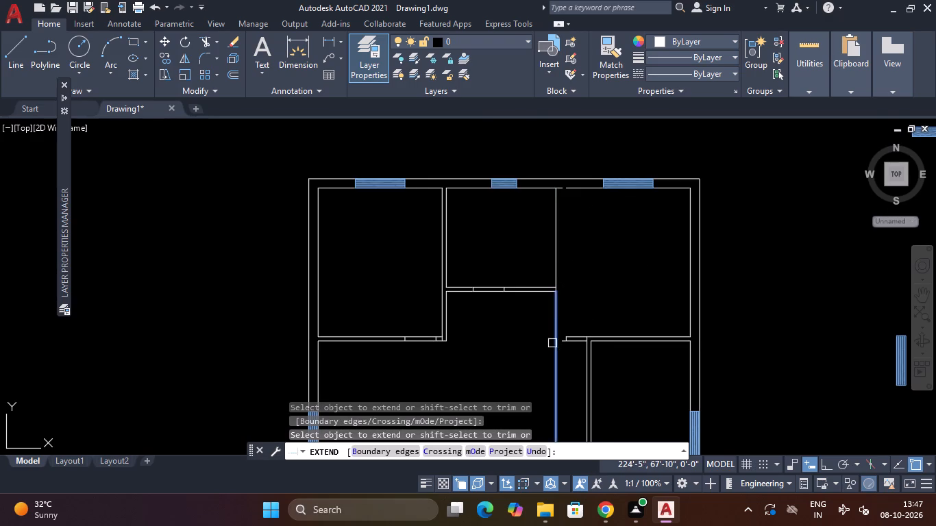
pyautogui.scroll(1, 579, 339)
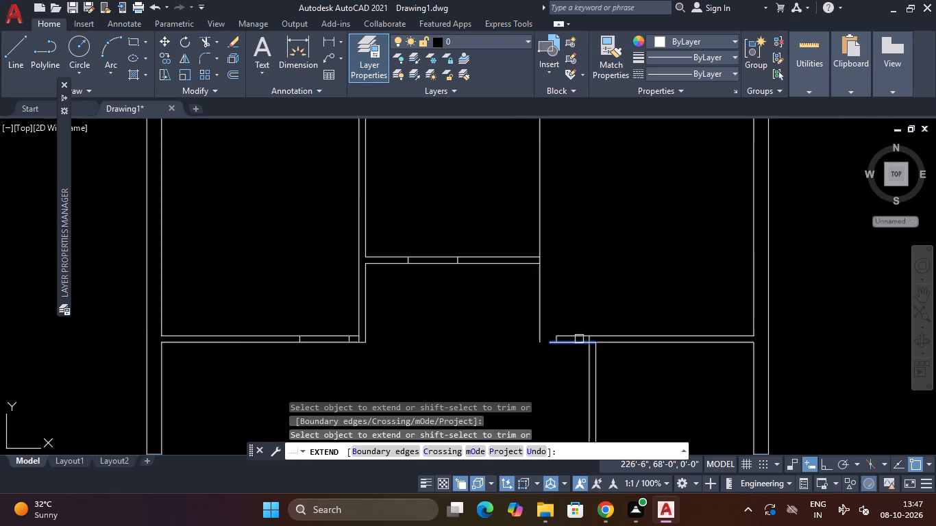
pyautogui.scroll(1, 579, 339)
pyautogui.scroll(-2, 442, 384)
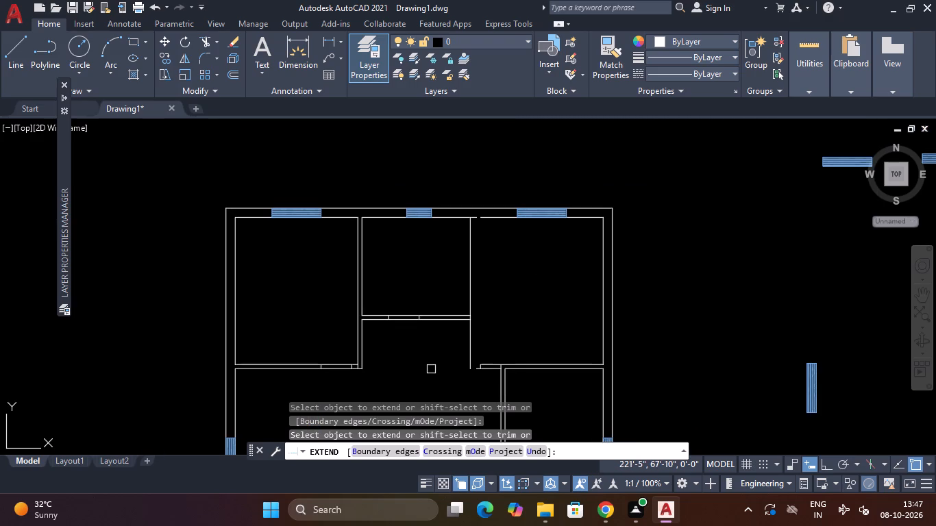
pyautogui.press('Escape')
pyautogui.press('Escape')
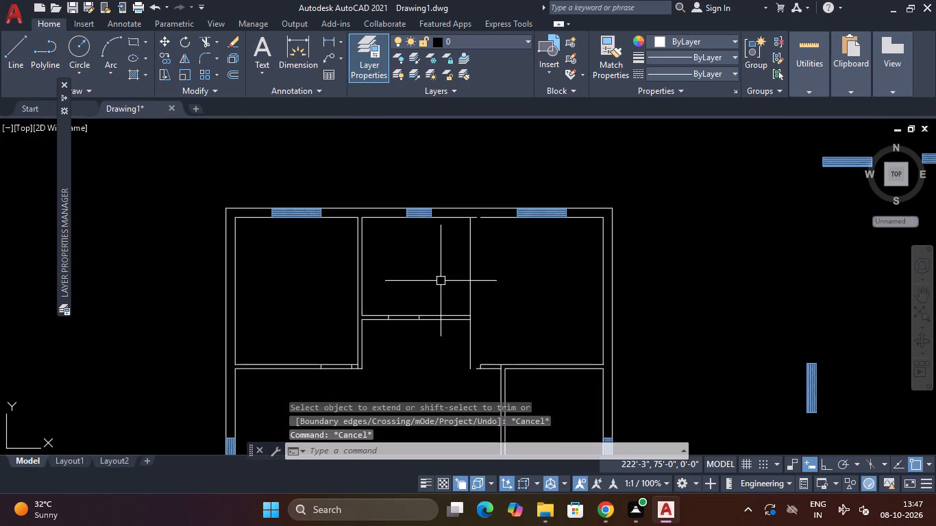
# Offset the upper and lower segments of the upper-right room's shifted left partition line 4" to the left.
pyautogui.write('O')
pyautogui.press('space')
pyautogui.write('4"')
pyautogui.press('Return')
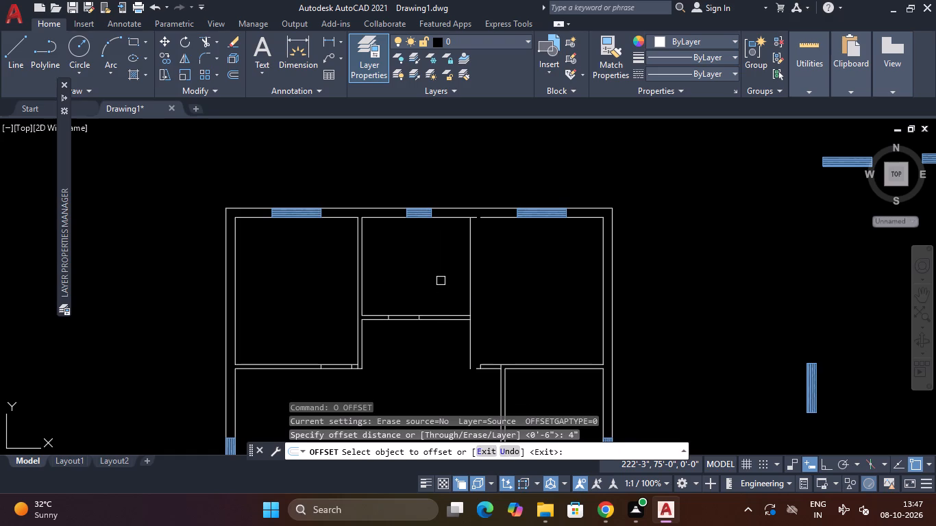
pyautogui.click(471, 276)
pyautogui.click(447, 277)
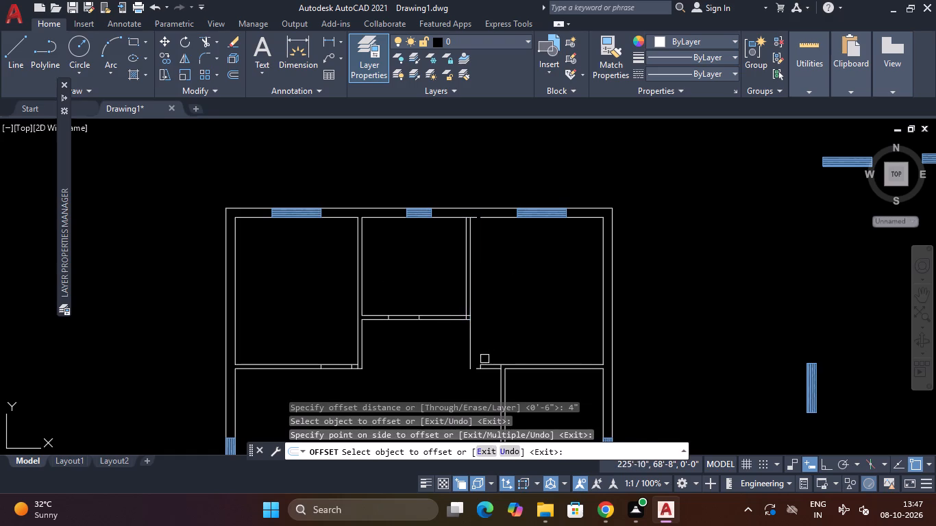
pyautogui.click(470, 349)
pyautogui.click(455, 349)
pyautogui.moveTo(502, 318); pyautogui.dragTo(510, 293, button='middle')
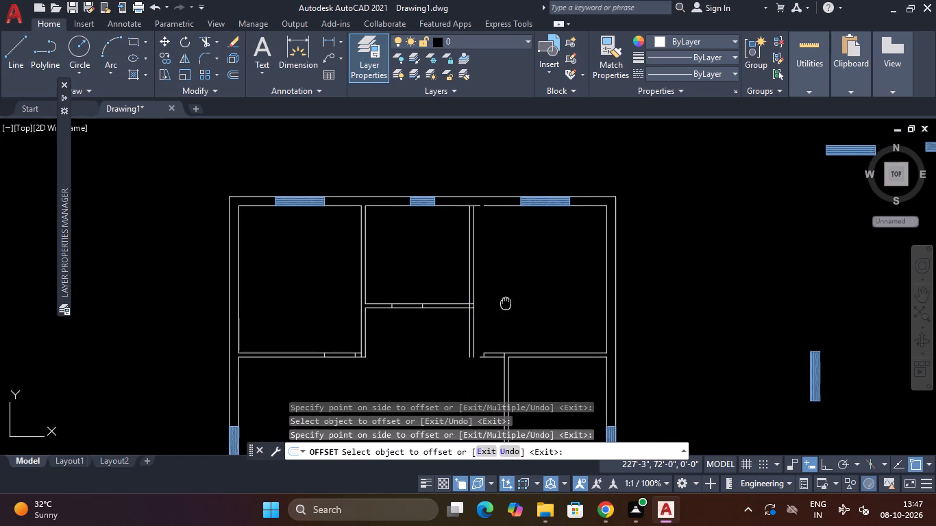
pyautogui.moveTo(510, 293); pyautogui.dragTo(513, 282, button='middle')
pyautogui.middleClick(513, 282)
pyautogui.press('Escape')
pyautogui.press('Escape')
pyautogui.press('Escape')
pyautogui.press('Escape')
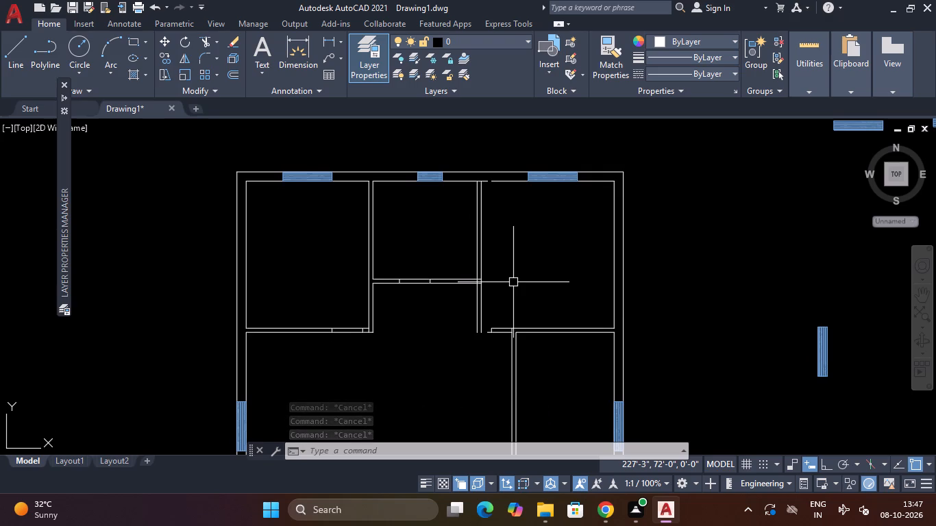
pyautogui.press('Escape')
pyautogui.press('Escape')
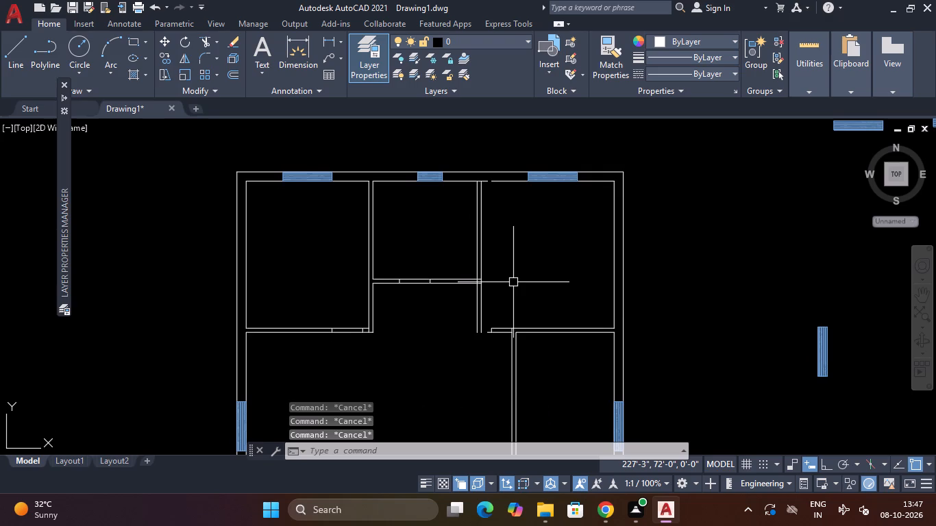
# Extend both lines of the upper-right room's bottom partition leftward to meet the shifted left partition.
pyautogui.write('EX')
pyautogui.press('Return')
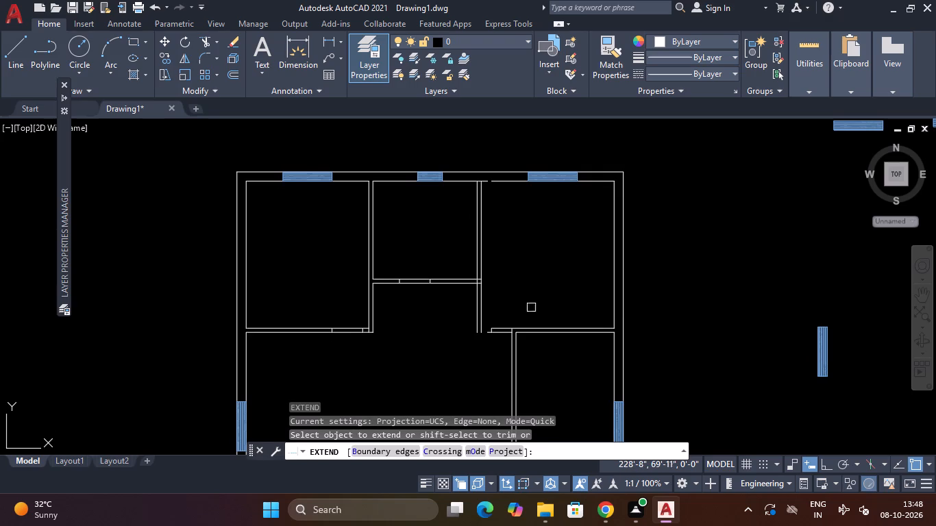
pyautogui.scroll(4, 503, 329)
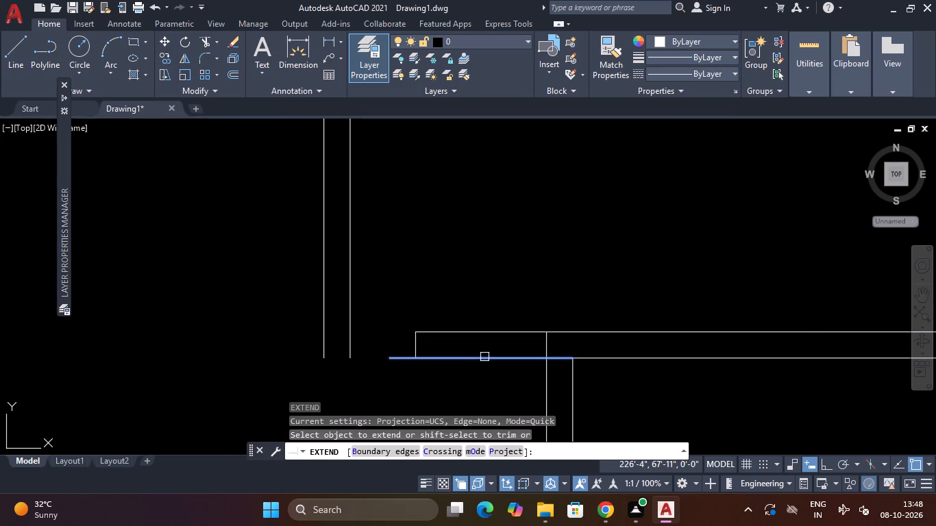
pyautogui.scroll(-3, 484, 356)
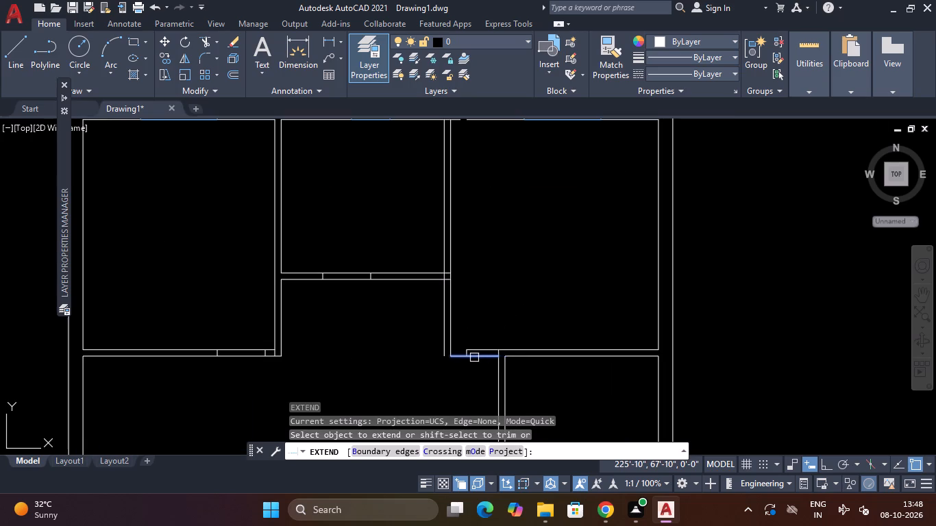
pyautogui.click(474, 358)
pyautogui.click(475, 351)
pyautogui.scroll(-3, 515, 272)
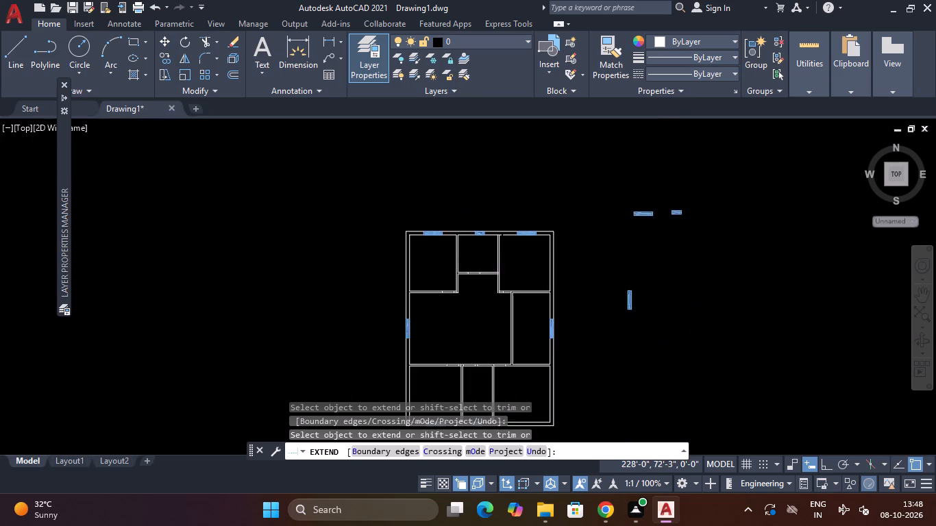
pyautogui.scroll(2, 515, 272)
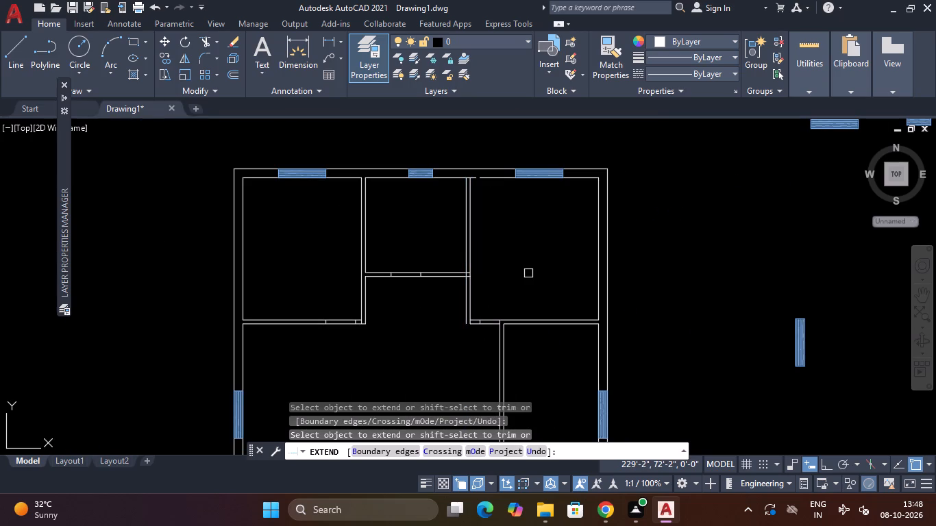
pyautogui.press('Escape')
# Draw a short line closing the open lower end between the shifted partition's two lines.
pyautogui.write('L')
pyautogui.press('space')
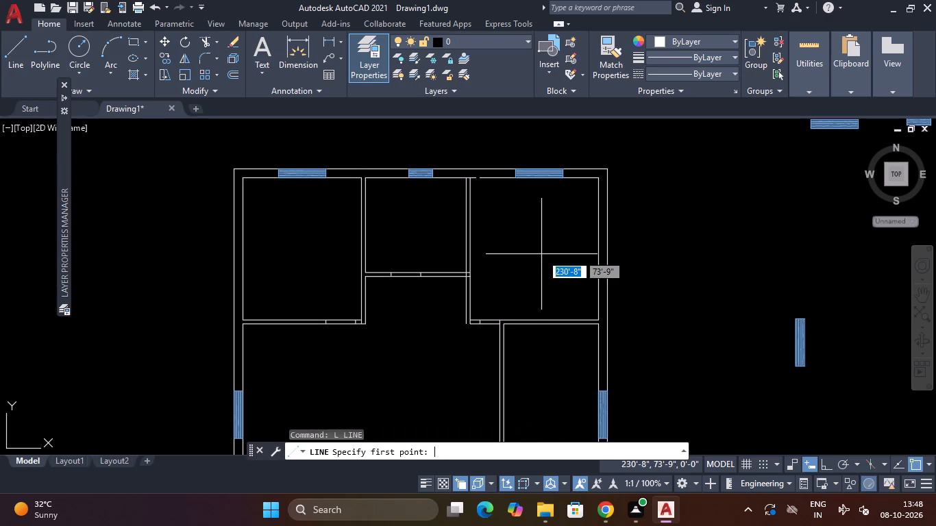
pyautogui.scroll(4, 473, 340)
pyautogui.click(445, 267)
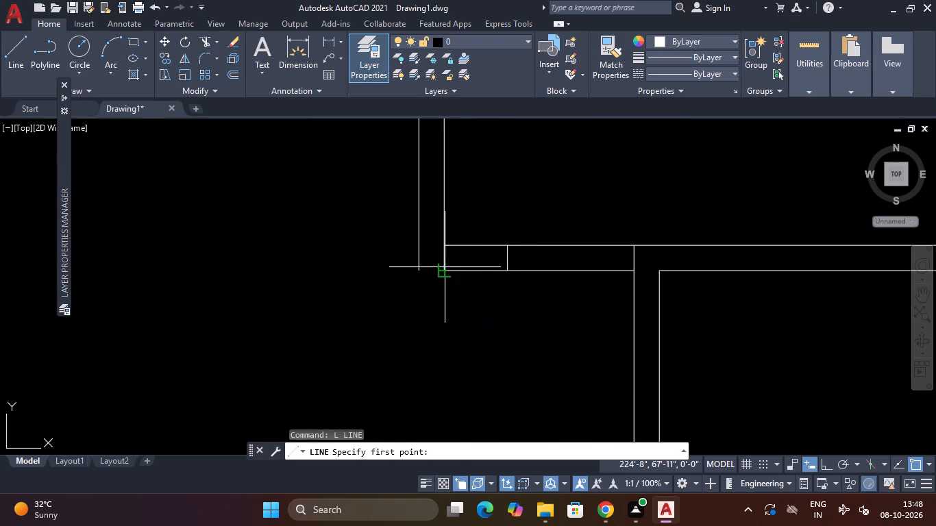
pyautogui.click(414, 271)
pyautogui.press('Escape')
pyautogui.scroll(-3, 428, 271)
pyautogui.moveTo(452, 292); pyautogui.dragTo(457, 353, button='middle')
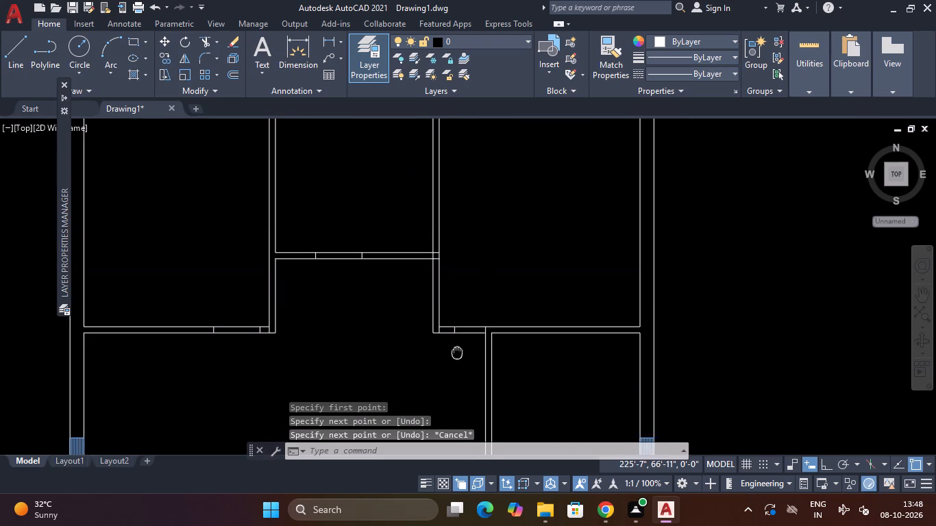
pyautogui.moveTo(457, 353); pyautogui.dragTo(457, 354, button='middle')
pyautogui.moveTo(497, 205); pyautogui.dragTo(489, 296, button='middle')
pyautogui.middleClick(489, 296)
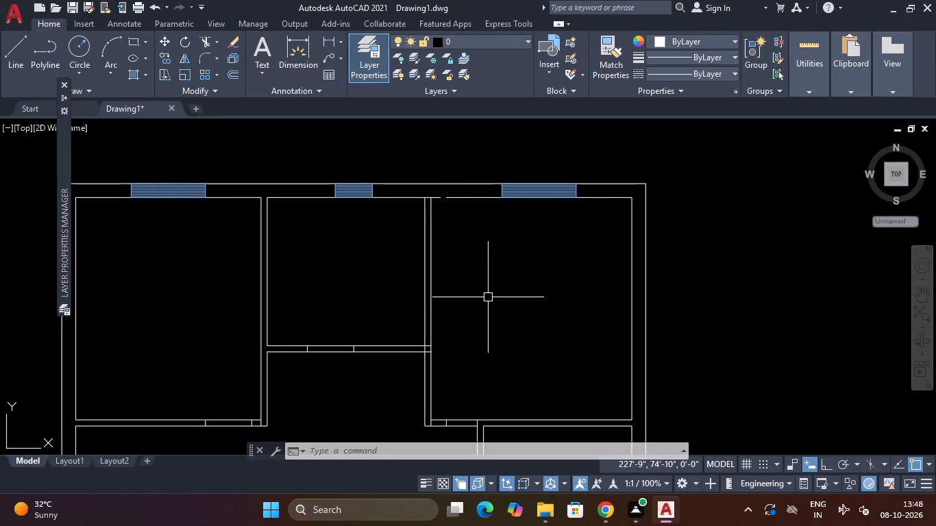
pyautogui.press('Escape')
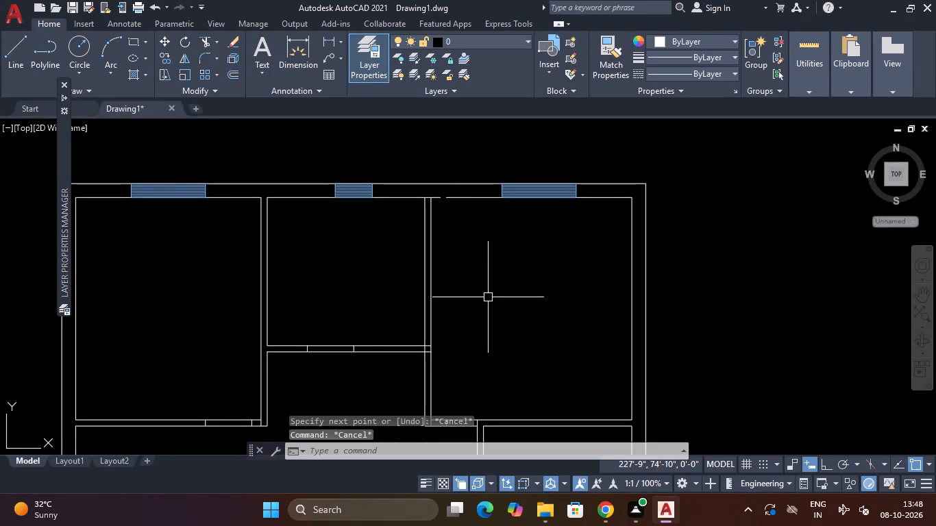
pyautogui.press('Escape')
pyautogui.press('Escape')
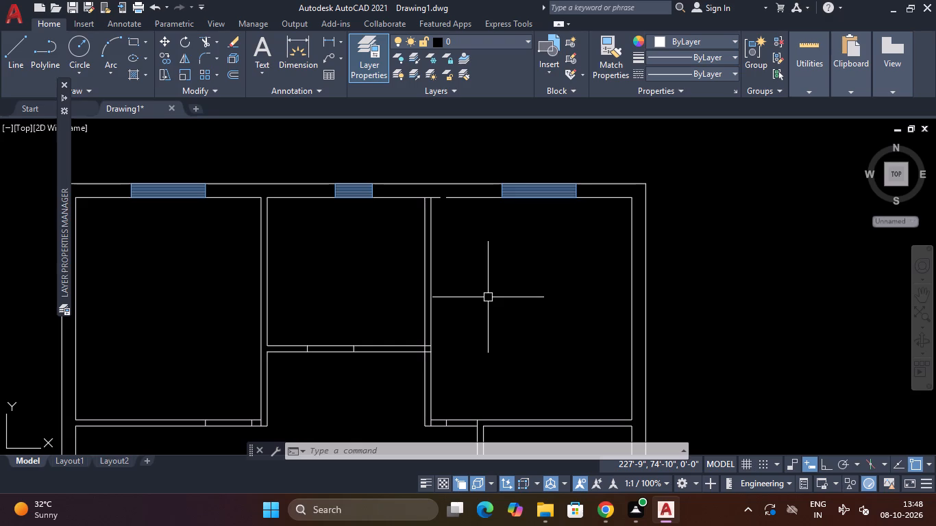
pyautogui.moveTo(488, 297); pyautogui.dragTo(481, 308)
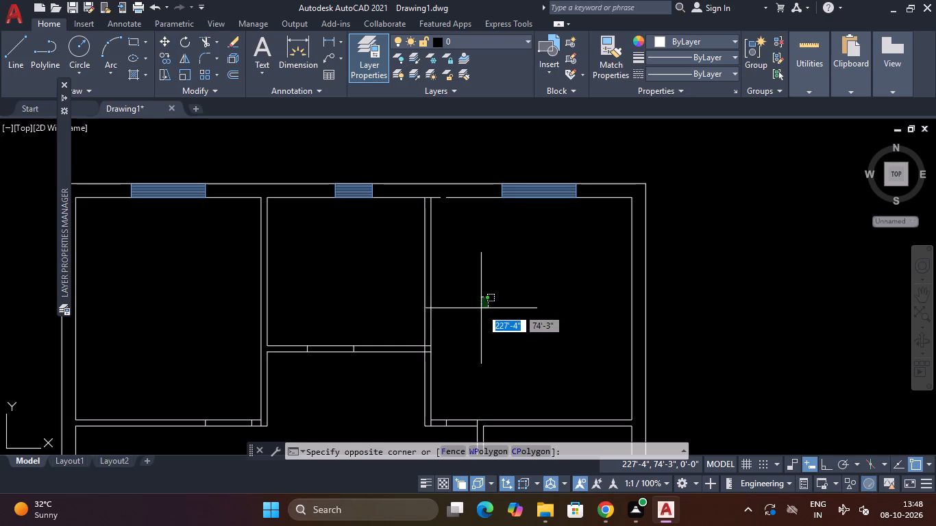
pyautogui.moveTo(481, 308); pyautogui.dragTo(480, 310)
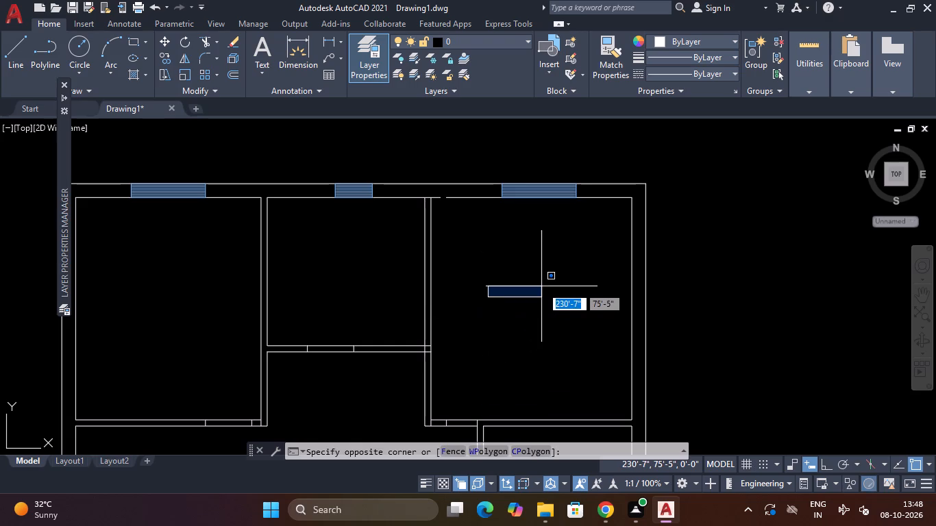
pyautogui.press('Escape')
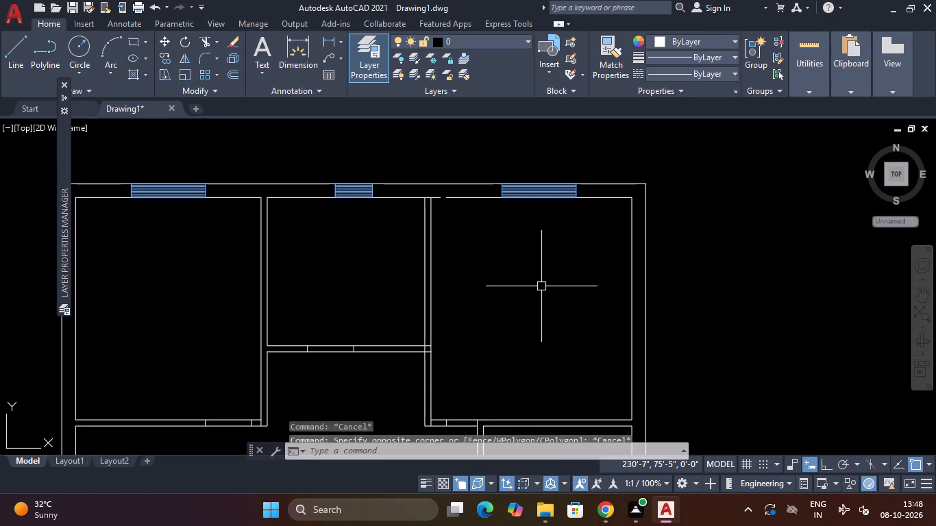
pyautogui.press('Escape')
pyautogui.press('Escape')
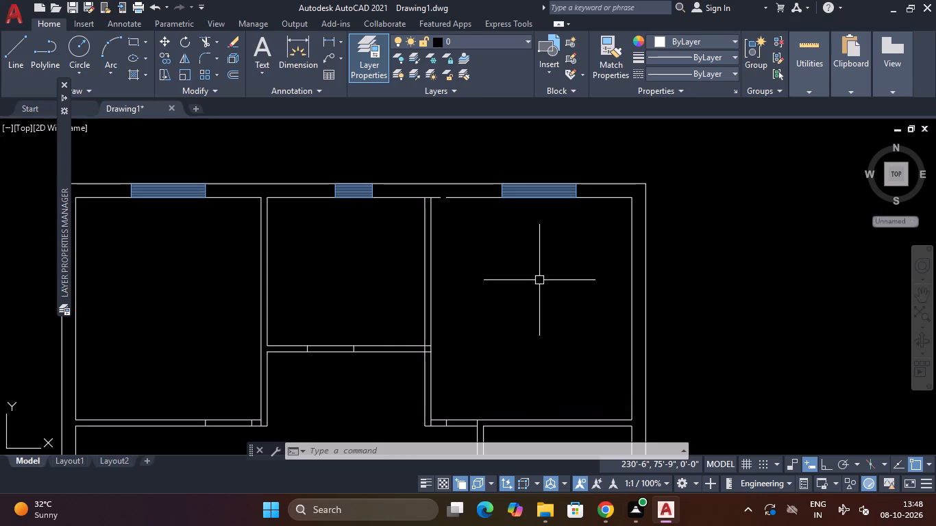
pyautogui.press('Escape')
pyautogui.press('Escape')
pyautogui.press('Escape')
# Place the Door - Imperial sample block from the tool palettes in the empty space outside the plan's upper-right corner.
pyautogui.moveTo(539, 280); pyautogui.dragTo(540, 275, button='middle')
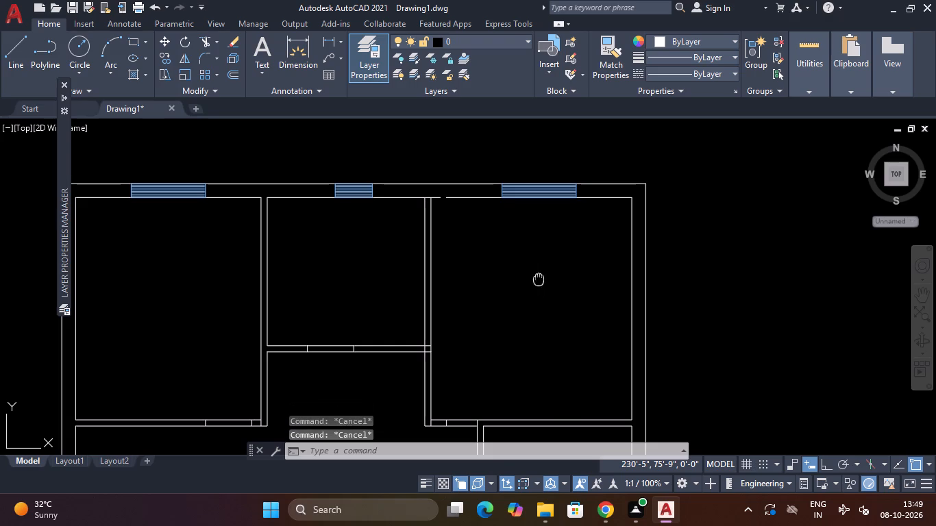
pyautogui.moveTo(540, 275); pyautogui.dragTo(546, 237, button='middle')
pyautogui.scroll(-1, 559, 245)
pyautogui.moveTo(674, 229); pyautogui.dragTo(356, 304, button='middle')
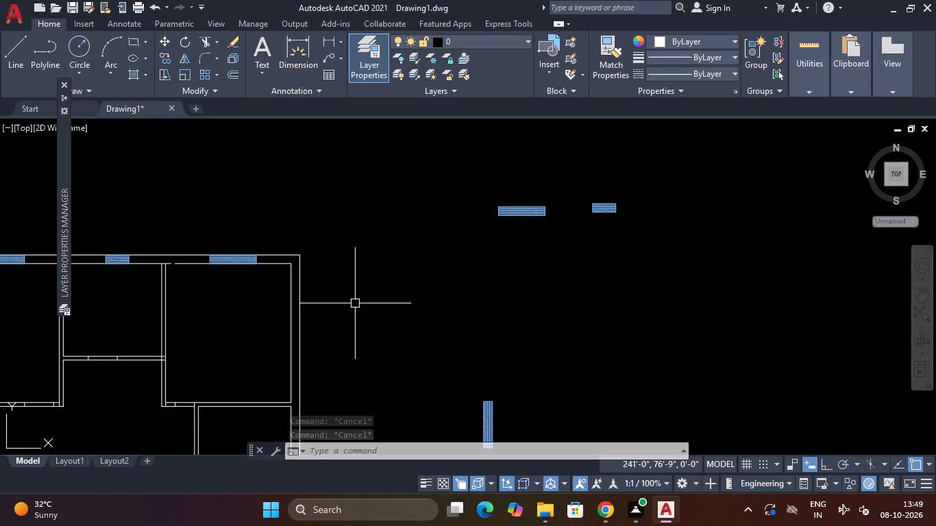
pyautogui.hotkey('ctrl', '2')
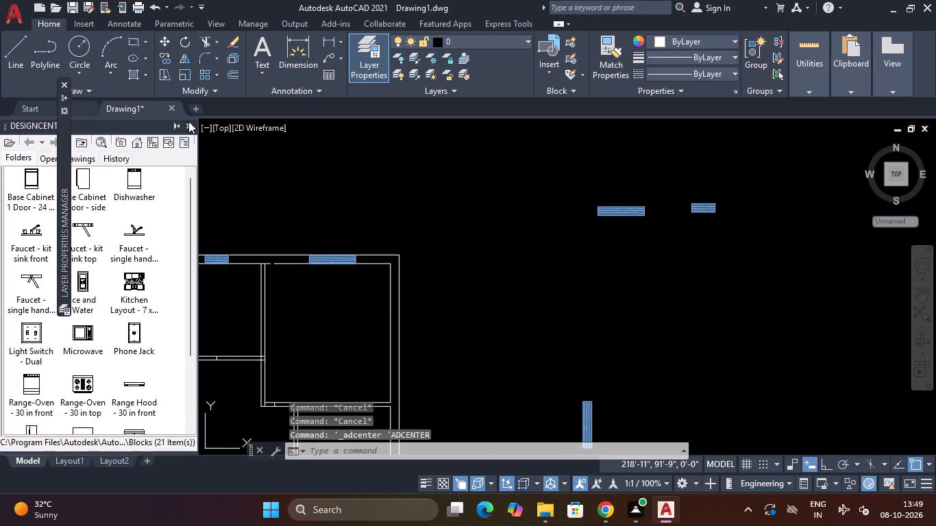
pyautogui.click(188, 121)
pyautogui.hotkey('ctrl', '3')
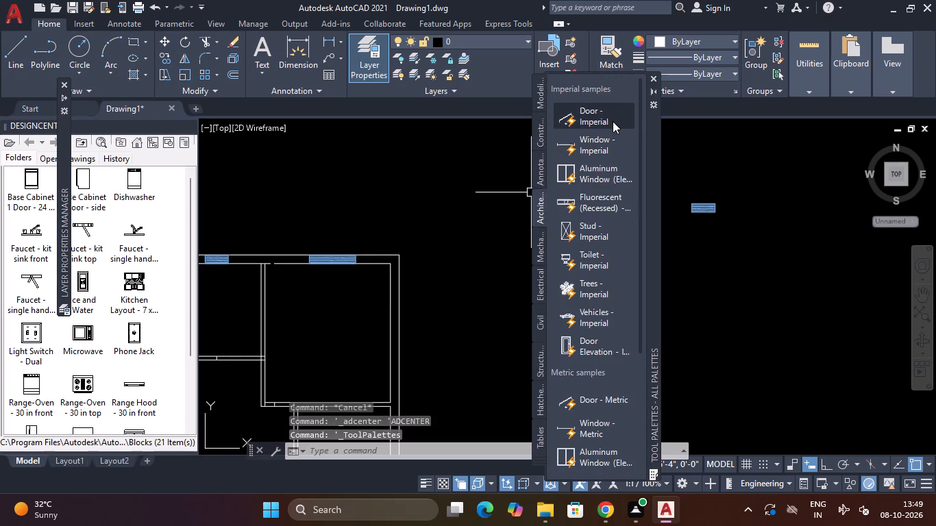
pyautogui.moveTo(613, 121); pyautogui.dragTo(410, 175)
pyautogui.press('Escape')
pyautogui.scroll(1, 408, 233)
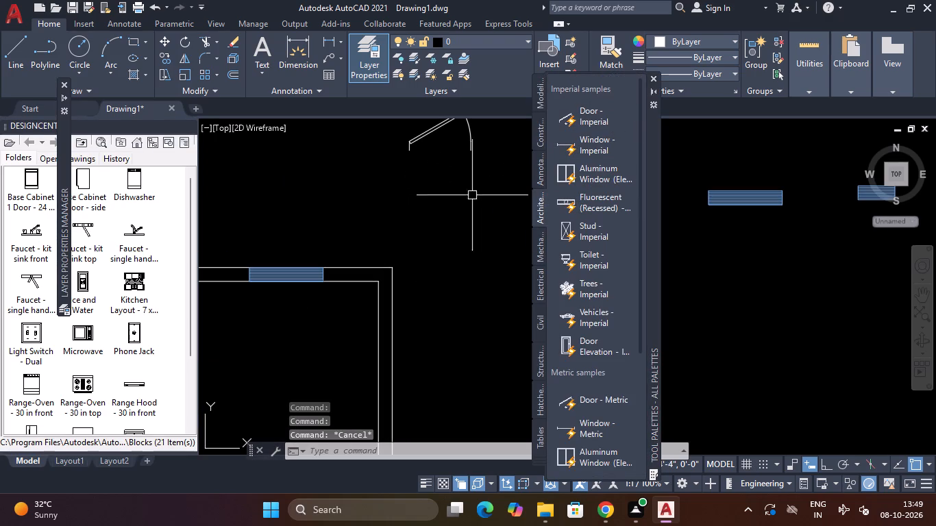
# Draw a 3' horizontal reference line just below the door block outside the plan's upper-right corner.
pyautogui.write('L')
pyautogui.press('space')
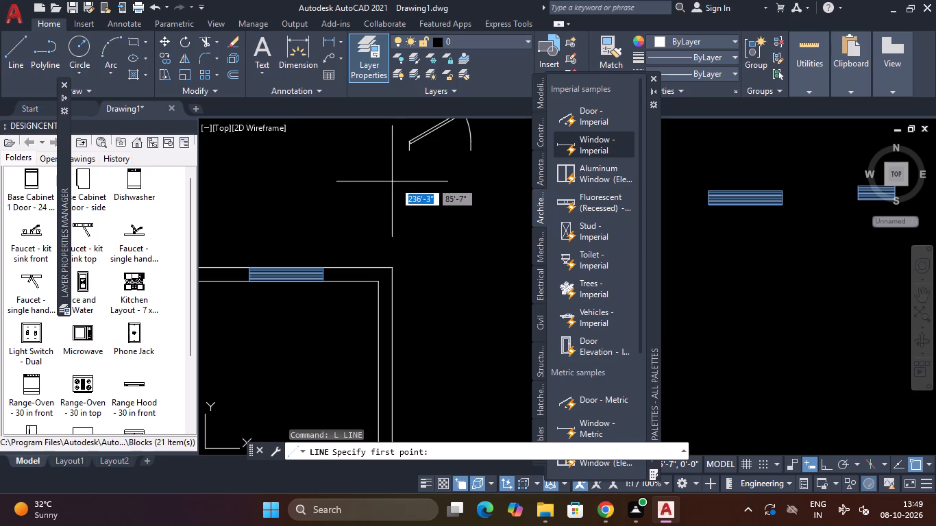
pyautogui.click(402, 178)
pyautogui.click(656, 77)
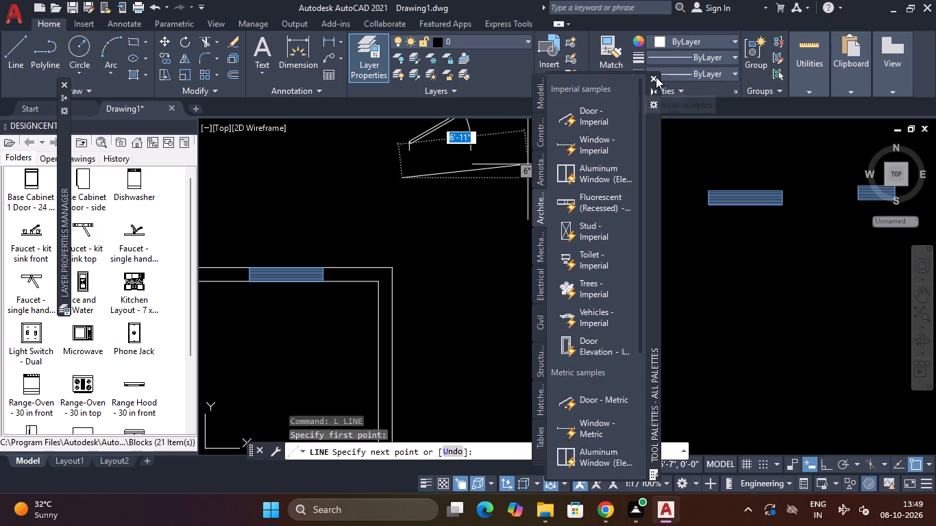
pyautogui.press('F8')
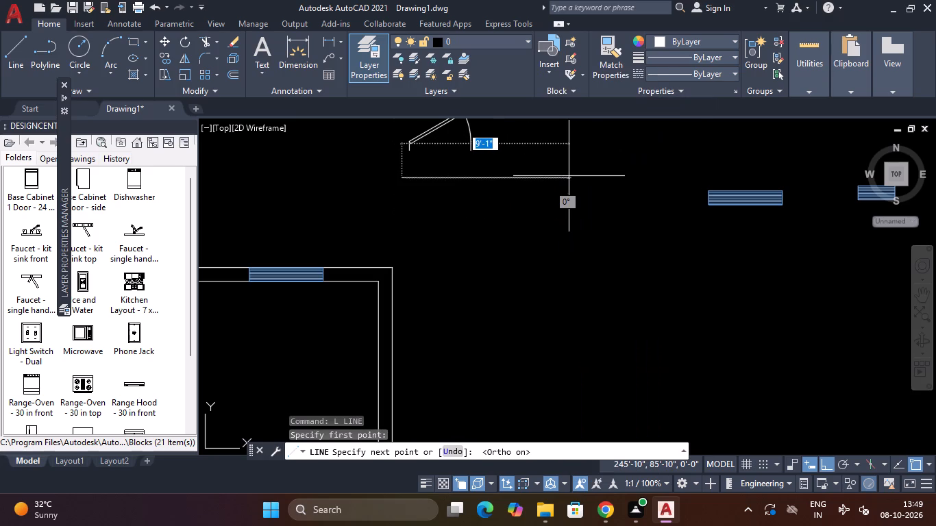
pyautogui.write("3'")
pyautogui.press('Return')
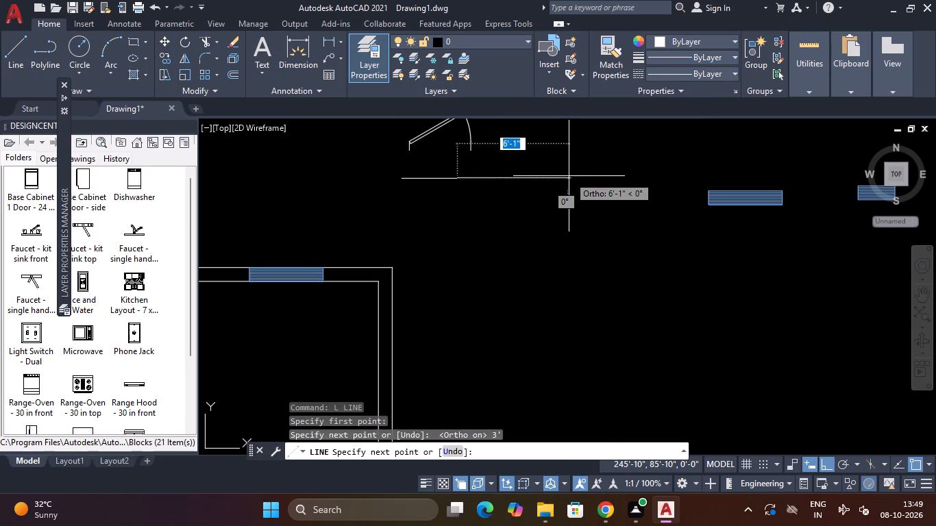
pyautogui.press('Escape')
# Scale the door block by reference, from its overall opening width to the length of the 3' line below it.
pyautogui.moveTo(308, 202); pyautogui.dragTo(308, 266, button='middle')
pyautogui.moveTo(480, 142); pyautogui.dragTo(473, 153)
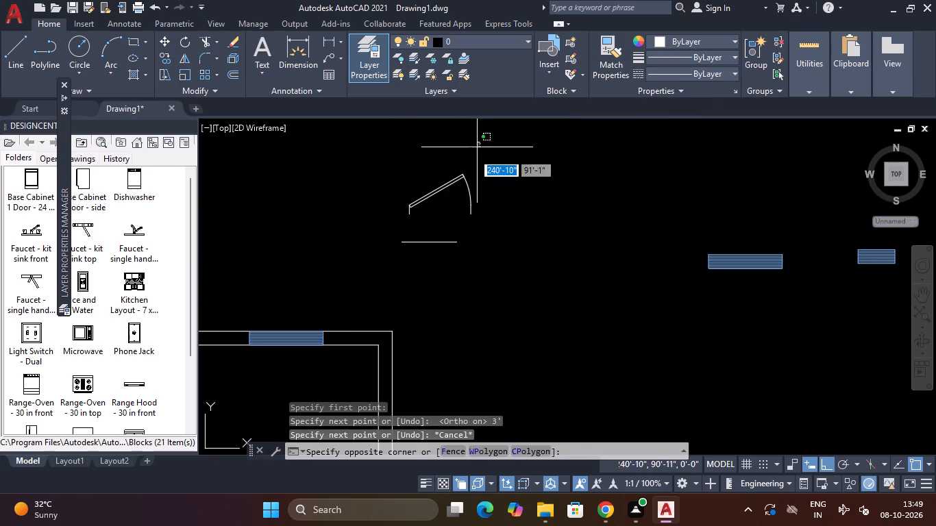
pyautogui.moveTo(473, 153); pyautogui.dragTo(462, 170)
pyautogui.click(436, 210)
pyautogui.write('SC')
pyautogui.press('space')
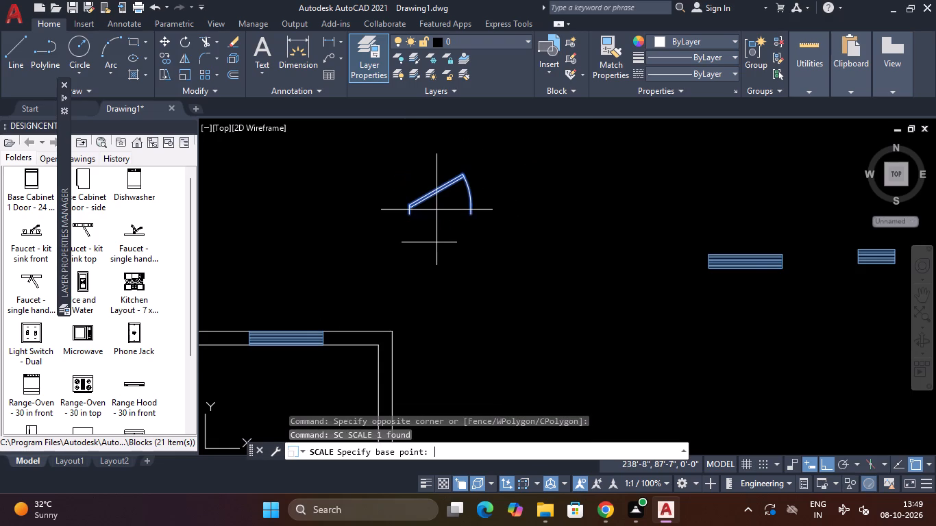
pyautogui.click(402, 241)
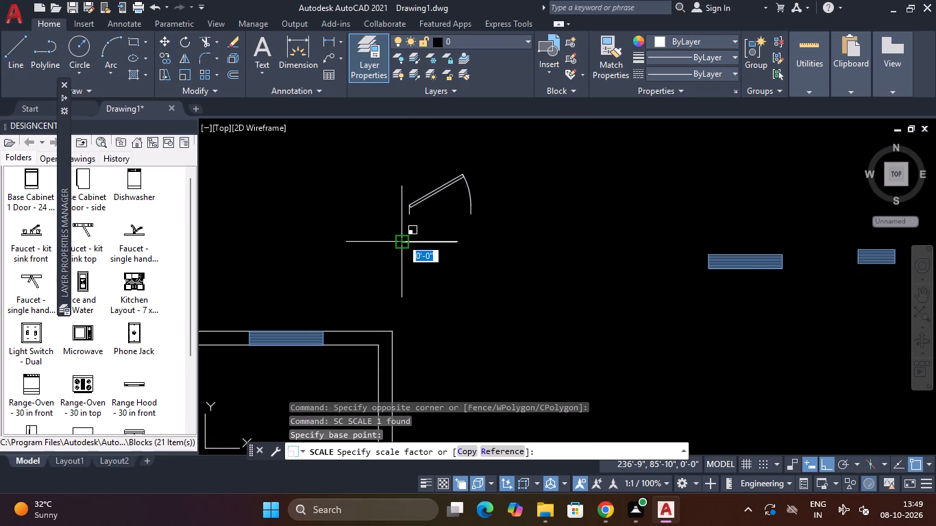
pyautogui.write('R')
pyautogui.press('space')
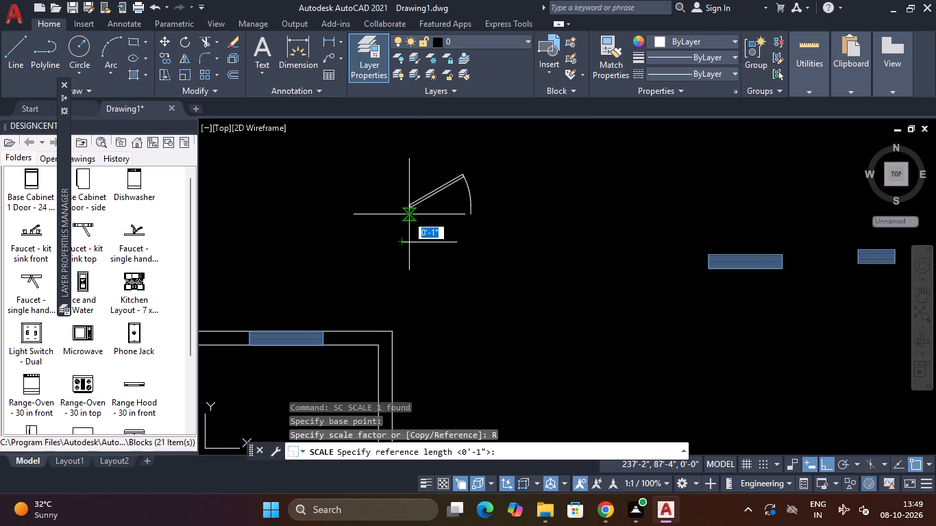
pyautogui.click(407, 215)
pyautogui.click(467, 214)
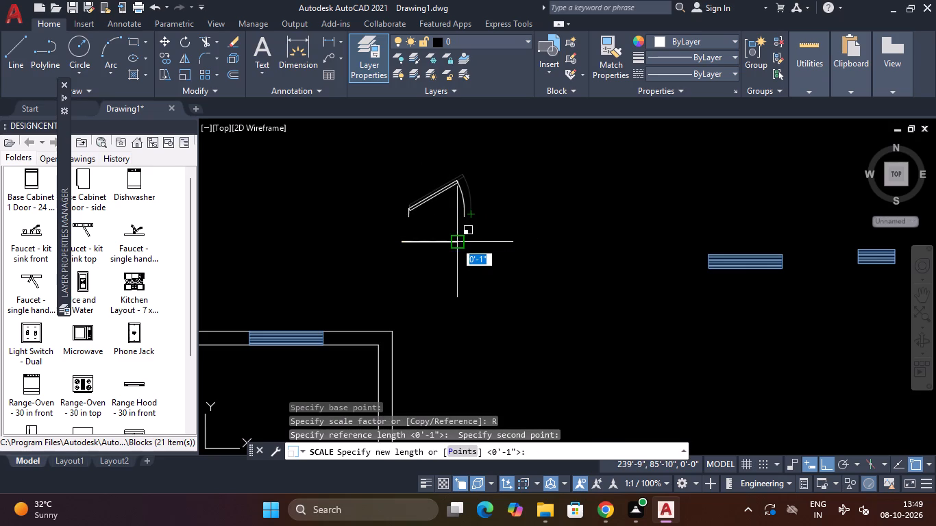
pyautogui.click(455, 242)
# Measure the scaled door block and the reference line with the quick measure tool.
pyautogui.click(796, 60)
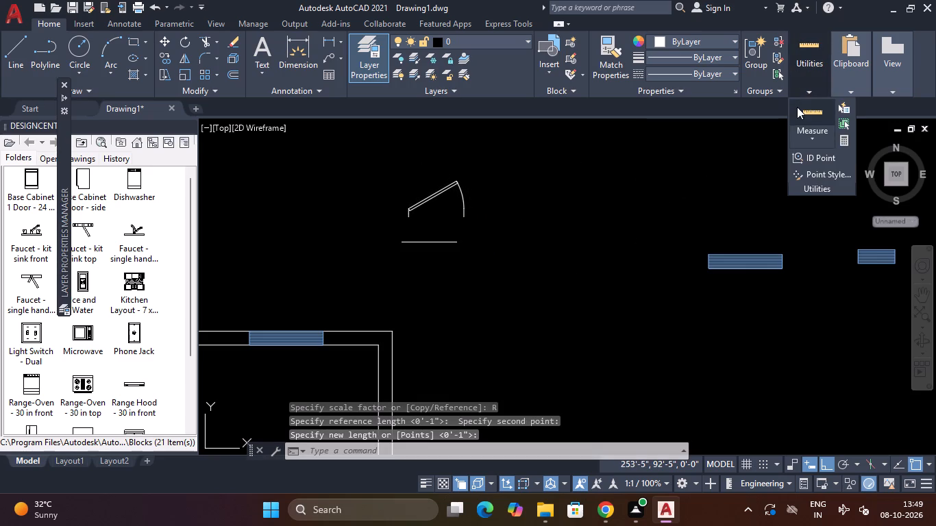
pyautogui.click(798, 110)
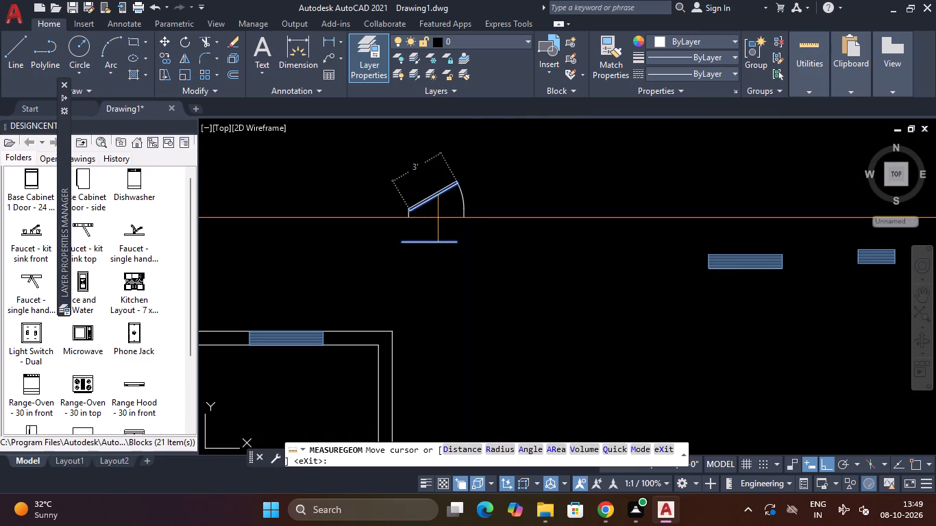
pyautogui.press('Escape')
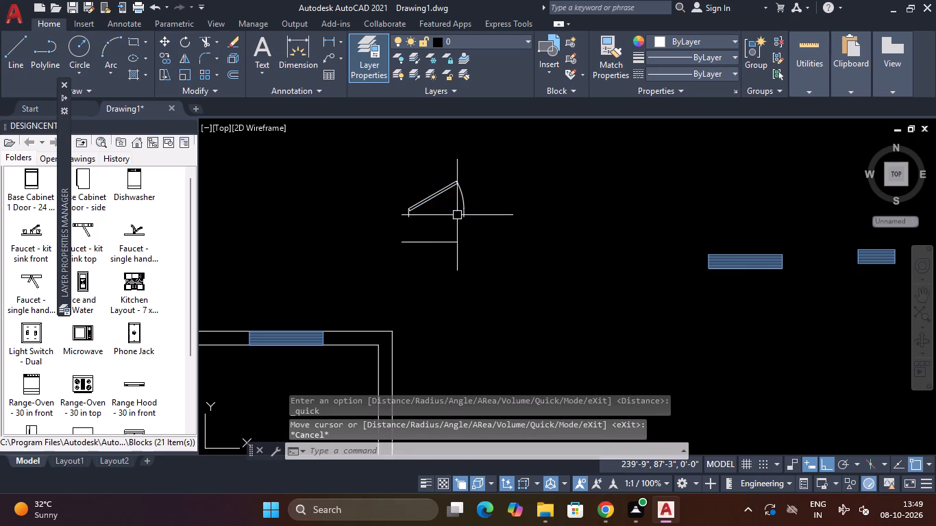
# Examine the plan's partitions and the door openings marked along the wall above the bottom rooms.
pyautogui.scroll(-1, 458, 216)
pyautogui.moveTo(458, 217); pyautogui.dragTo(498, 190, button='middle')
pyautogui.scroll(-2, 517, 166)
pyautogui.moveTo(517, 204); pyautogui.dragTo(563, 172, button='middle')
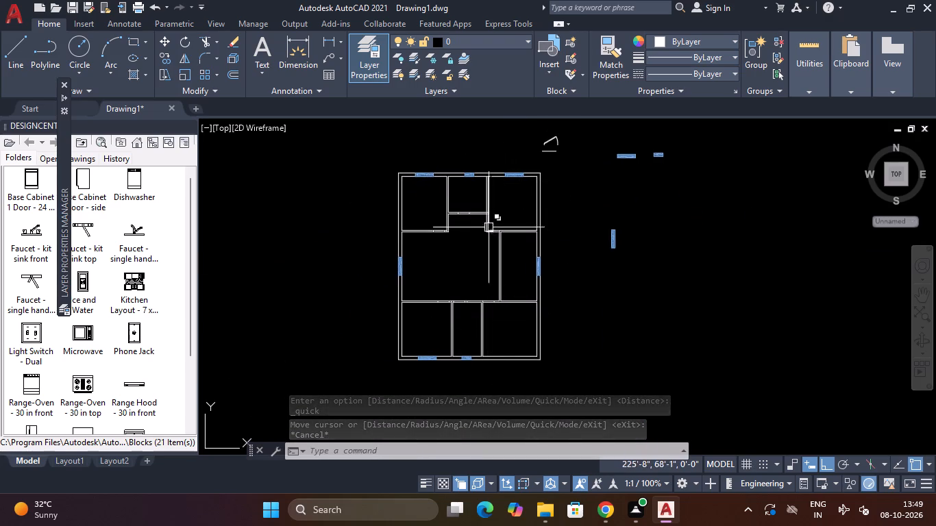
pyautogui.scroll(2, 458, 221)
pyautogui.moveTo(484, 349); pyautogui.dragTo(487, 331, button='middle')
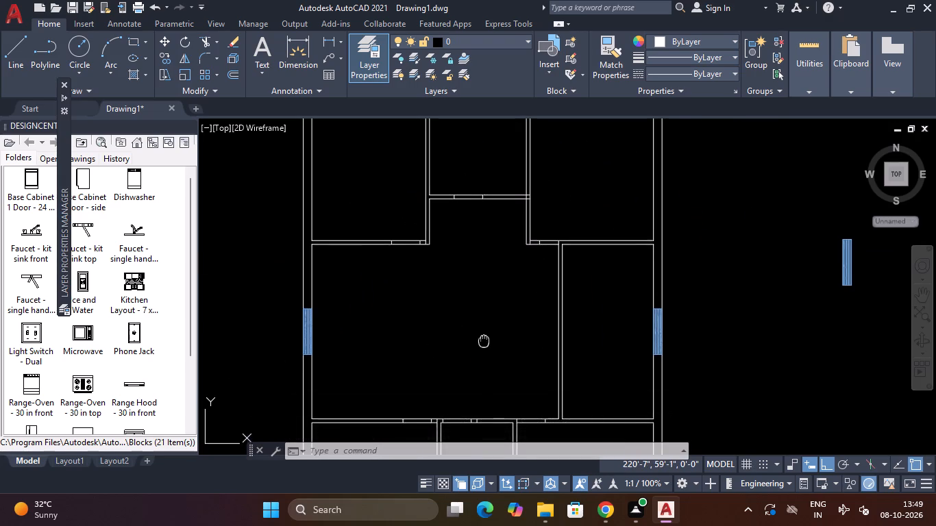
pyautogui.moveTo(487, 331); pyautogui.dragTo(510, 281, button='middle')
pyautogui.scroll(2, 492, 373)
pyautogui.moveTo(497, 368); pyautogui.dragTo(521, 338, button='middle')
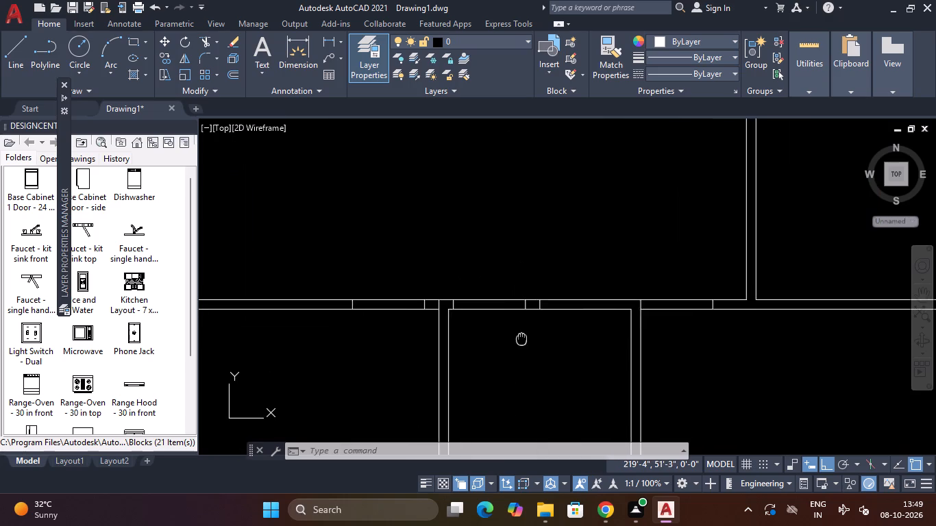
pyautogui.moveTo(521, 338); pyautogui.dragTo(529, 342, button='middle')
pyautogui.scroll(-1, 534, 373)
pyautogui.moveTo(534, 373); pyautogui.dragTo(555, 324, button='middle')
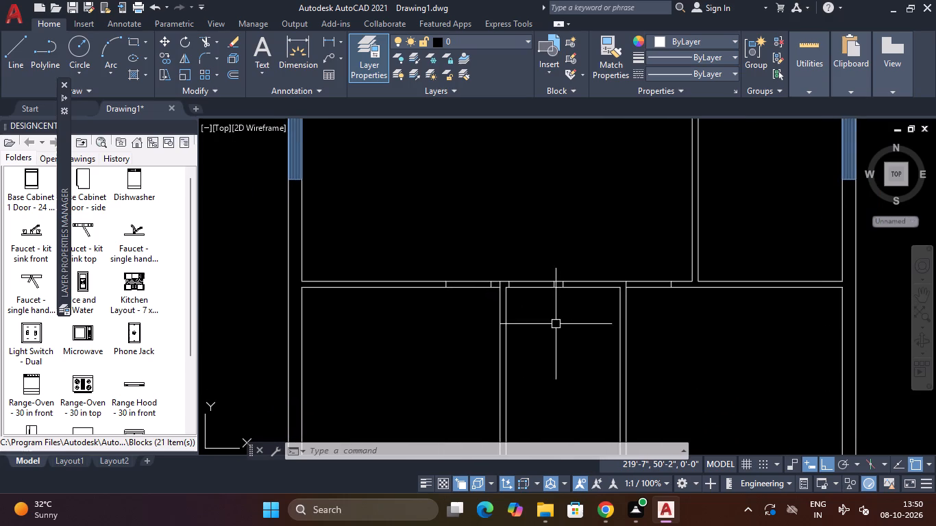
pyautogui.press('Escape')
pyautogui.press('Escape')
pyautogui.moveTo(556, 324); pyautogui.dragTo(554, 350, button='middle')
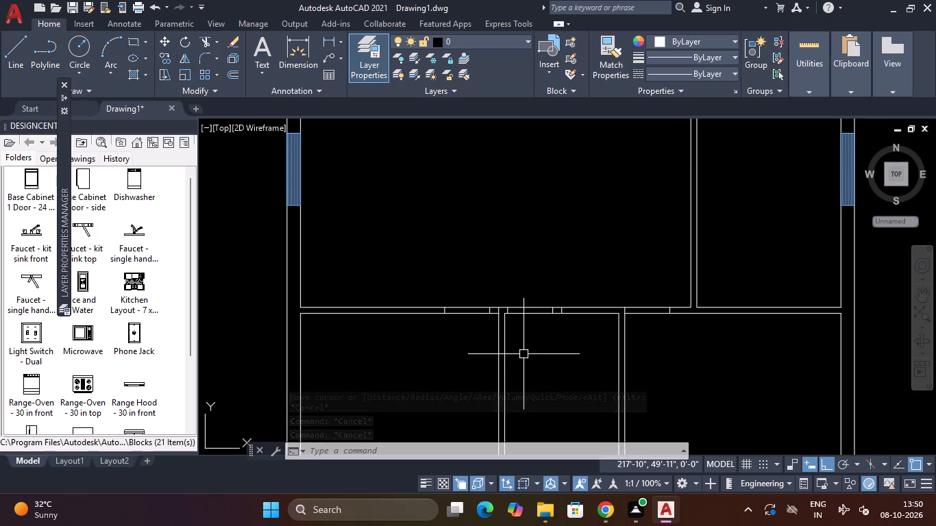
pyautogui.scroll(-2, 575, 259)
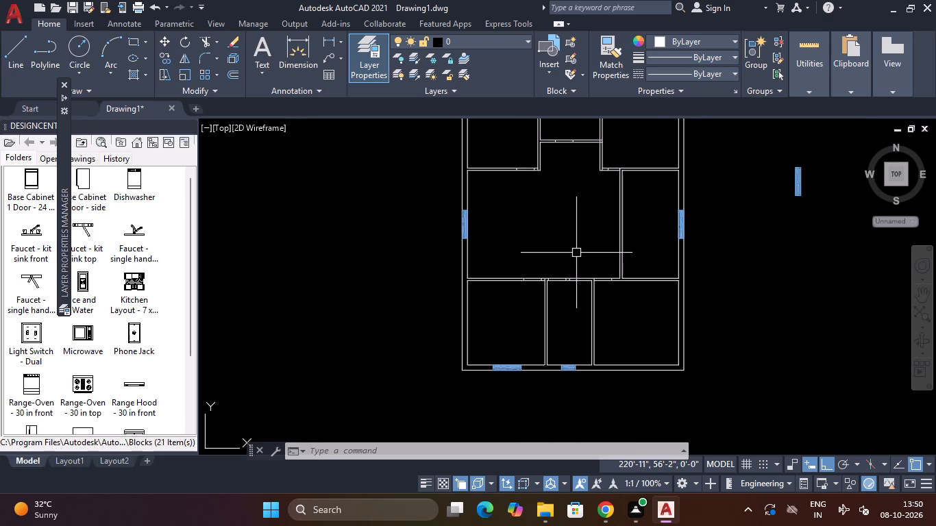
# Draw a short line across the partition between the central hall and the middle-right room, at the partition's midpoint.
pyautogui.moveTo(576, 253); pyautogui.dragTo(555, 318, button='middle')
pyautogui.scroll(2, 617, 279)
pyautogui.press('Escape')
pyautogui.moveTo(613, 279); pyautogui.dragTo(632, 232, button='middle')
pyautogui.write('L')
pyautogui.press('space')
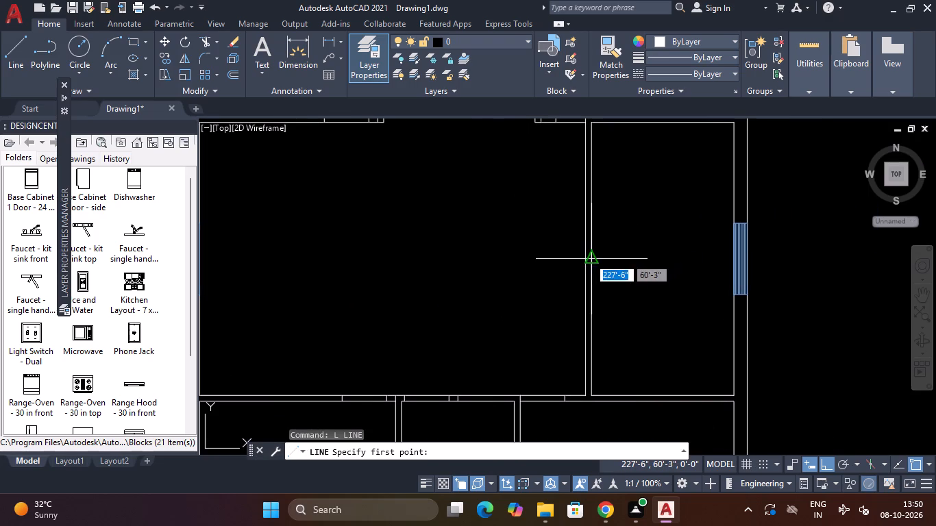
pyautogui.click(589, 260)
pyautogui.scroll(4, 580, 262)
pyautogui.click(605, 238)
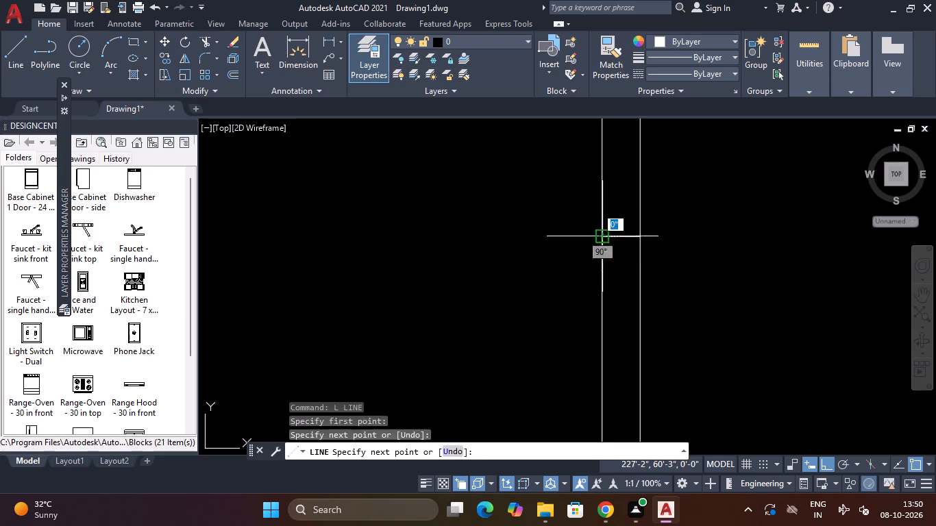
pyautogui.press('Escape')
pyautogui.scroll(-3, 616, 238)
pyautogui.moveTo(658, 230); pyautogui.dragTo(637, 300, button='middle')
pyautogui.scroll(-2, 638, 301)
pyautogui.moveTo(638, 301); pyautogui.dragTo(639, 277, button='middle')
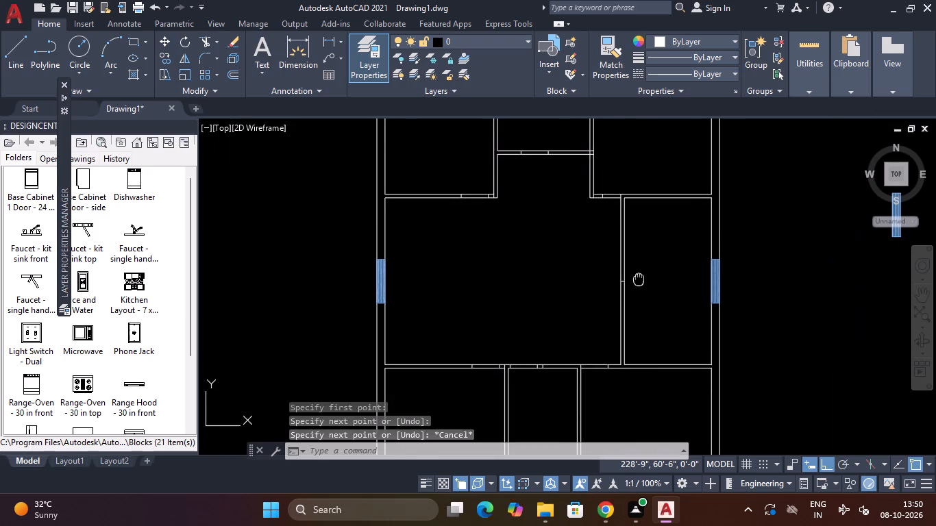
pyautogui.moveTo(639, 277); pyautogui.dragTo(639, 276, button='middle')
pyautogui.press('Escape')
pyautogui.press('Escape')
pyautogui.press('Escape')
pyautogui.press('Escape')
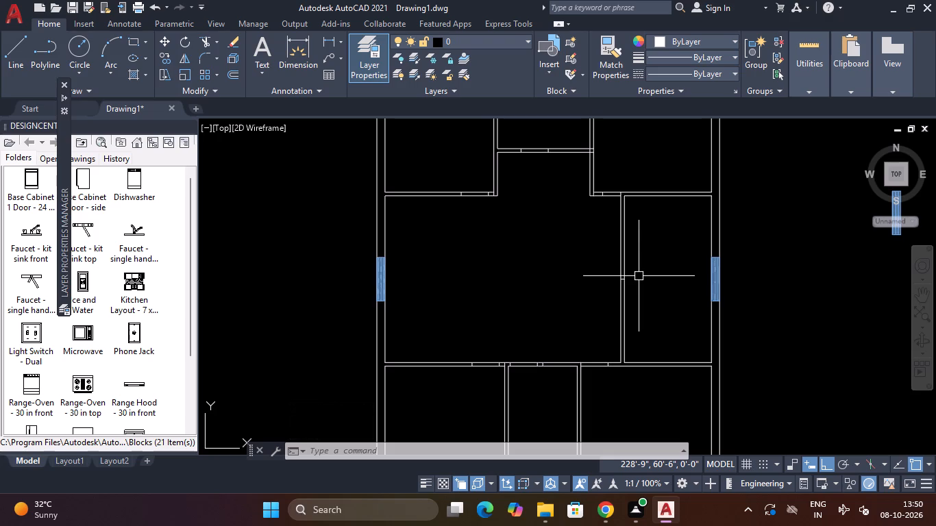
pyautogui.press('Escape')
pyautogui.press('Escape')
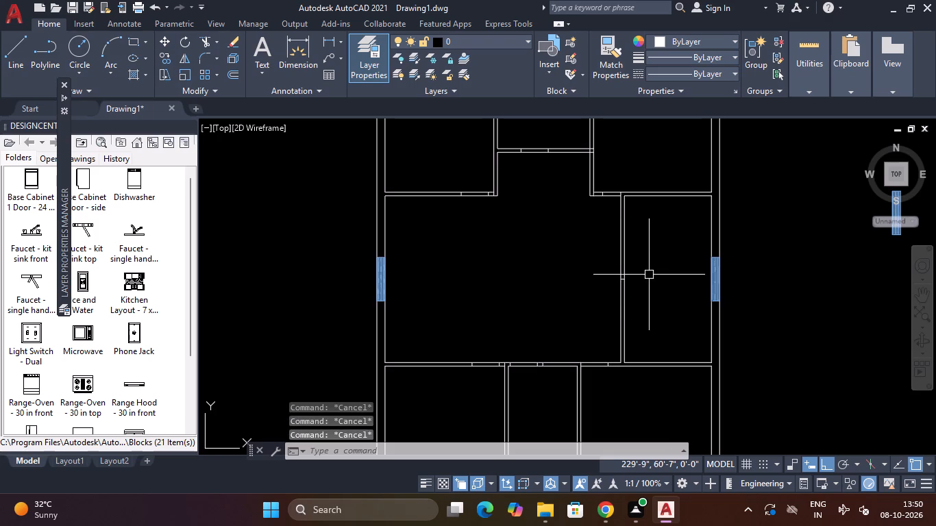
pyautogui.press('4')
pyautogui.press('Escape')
# Offset the short midpoint line across the middle-right room's partition 4' upward and 4' downward.
pyautogui.write('O')
pyautogui.press('space')
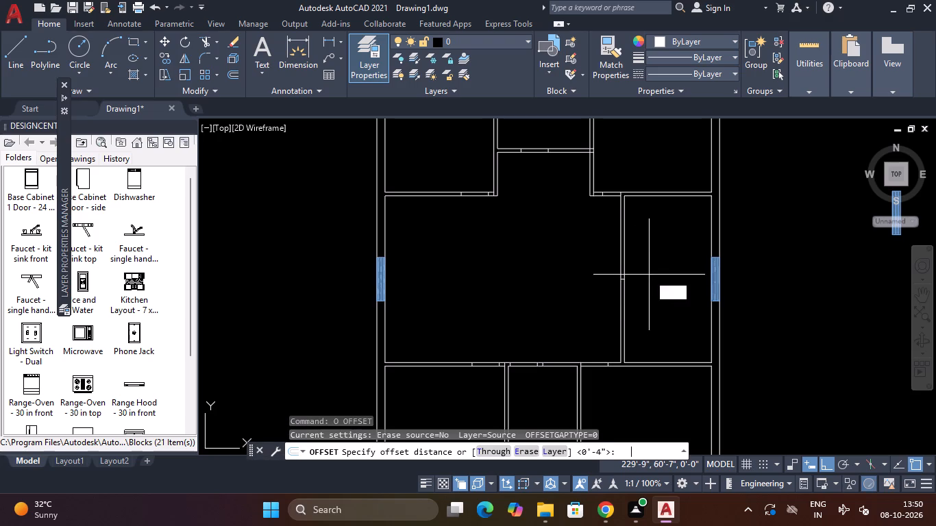
pyautogui.write("4'")
pyautogui.press('Return')
pyautogui.press('Escape')
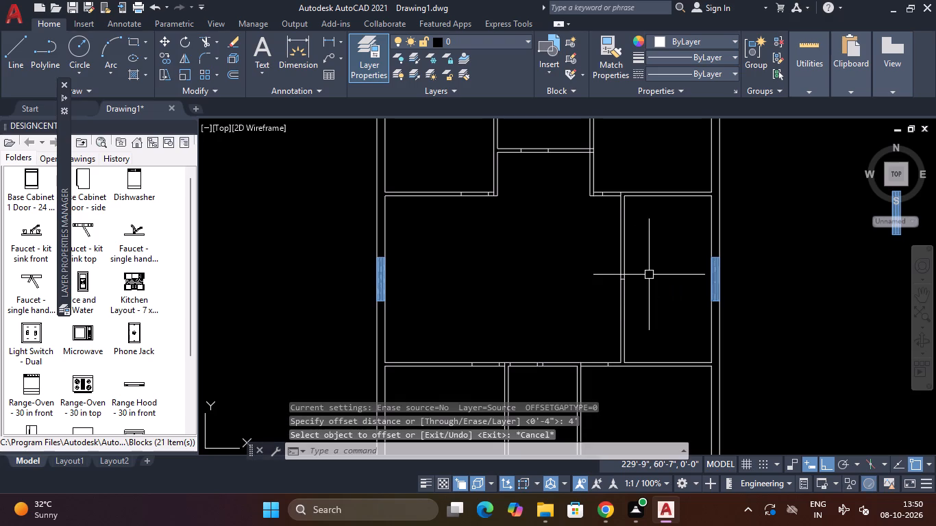
pyautogui.press('space')
pyautogui.press('space')
pyautogui.scroll(3, 626, 288)
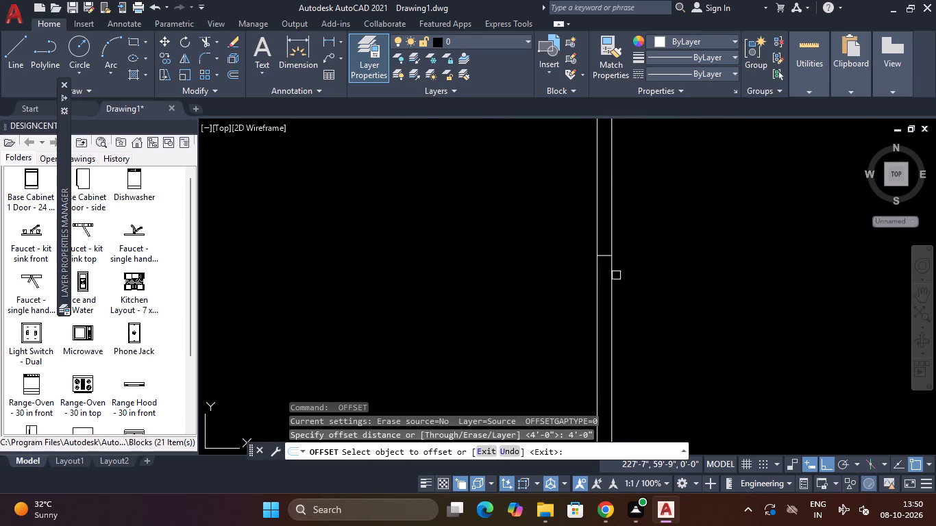
pyautogui.click(606, 256)
pyautogui.click(604, 223)
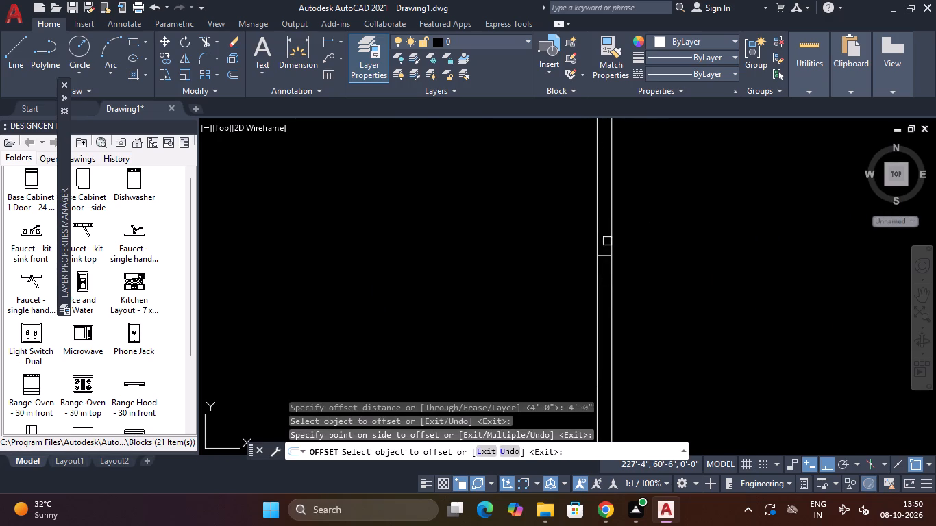
pyautogui.click(606, 254)
pyautogui.click(605, 321)
pyautogui.scroll(-3, 611, 316)
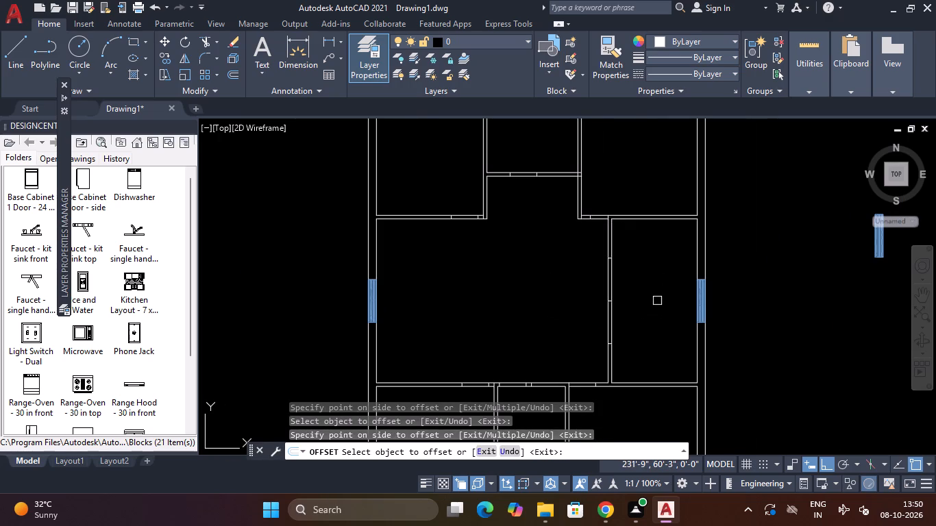
pyautogui.moveTo(657, 298); pyautogui.dragTo(683, 275, button='middle')
pyautogui.press('Escape')
pyautogui.press('Escape')
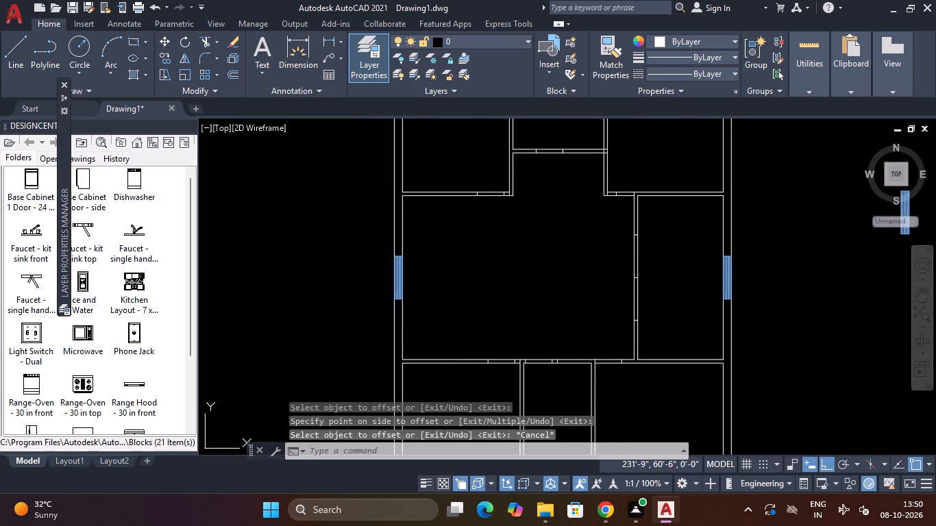
pyautogui.press('Escape')
# Delete the 3' reference line below the door block outside the plan's upper-right corner.
pyautogui.scroll(-2, 683, 275)
pyautogui.moveTo(677, 281); pyautogui.dragTo(670, 271, button='middle')
pyautogui.scroll(2, 646, 292)
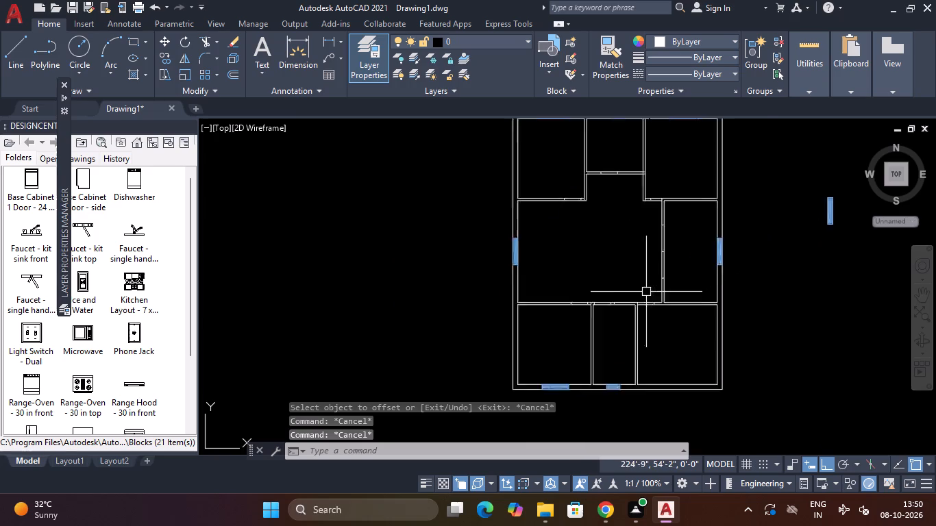
pyautogui.moveTo(622, 218); pyautogui.dragTo(525, 393, button='middle')
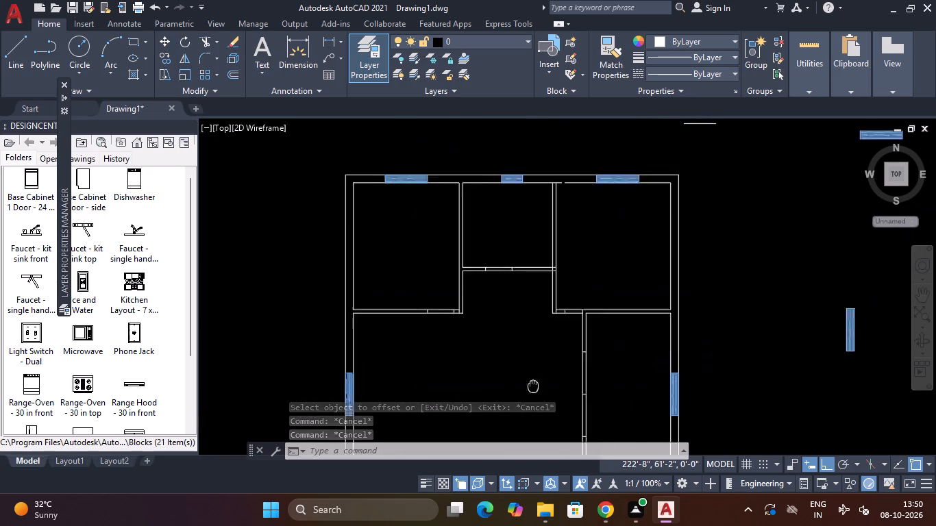
pyautogui.moveTo(525, 393); pyautogui.dragTo(505, 417, button='middle')
pyautogui.scroll(-2, 828, 174)
pyautogui.moveTo(791, 214); pyautogui.dragTo(655, 305, button='middle')
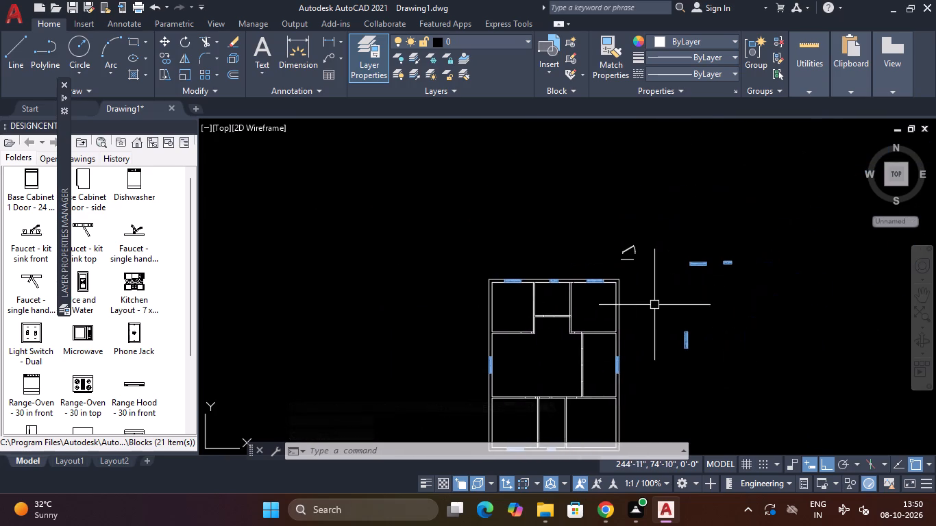
pyautogui.scroll(3, 636, 249)
pyautogui.click(619, 279)
pyautogui.click(602, 315)
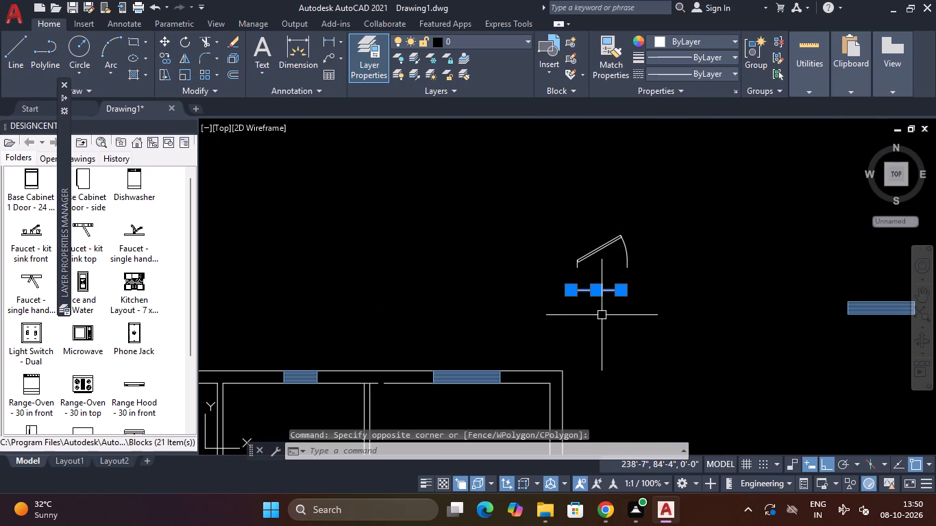
pyautogui.press('Delete')
# Draw a horizontal 2'6" reference line below the door block outside the plan's upper-right corner.
pyautogui.write('L')
pyautogui.press('space')
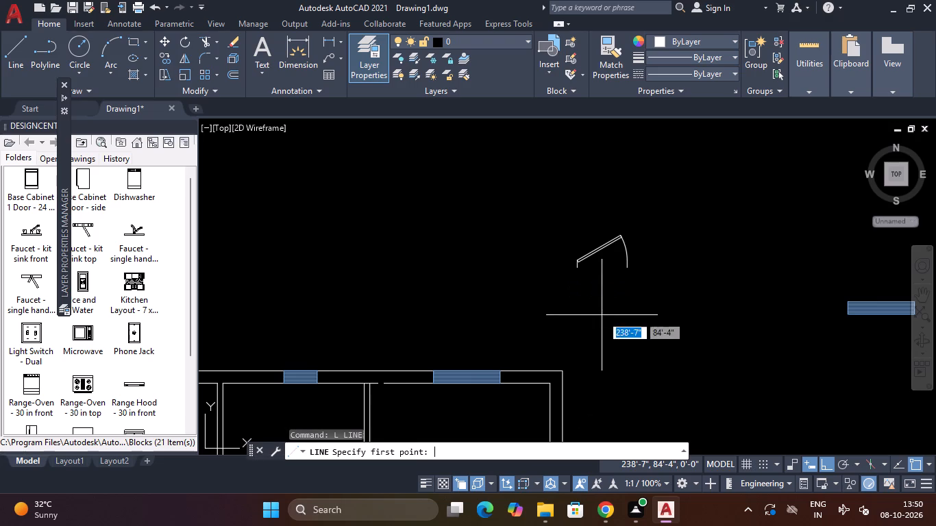
pyautogui.click(576, 293)
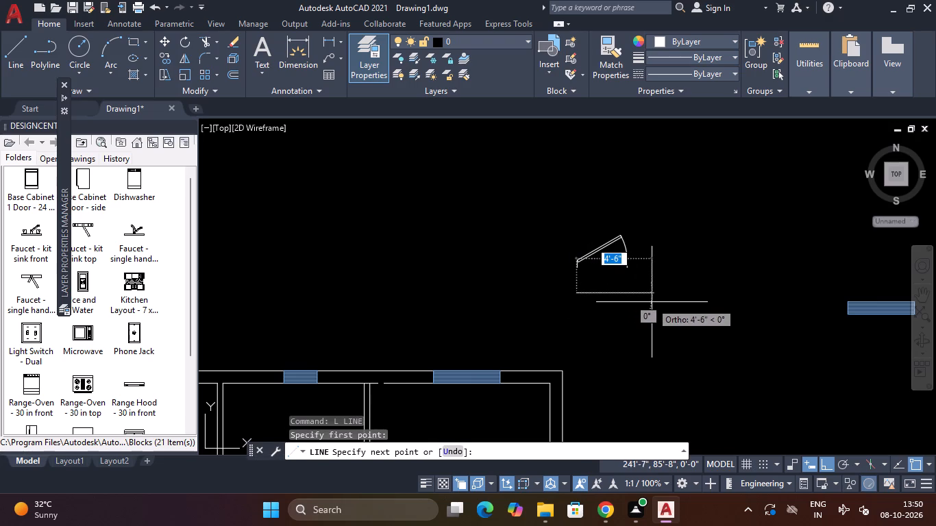
pyautogui.write("2'")
pyautogui.write('6"')
pyautogui.press('Return')
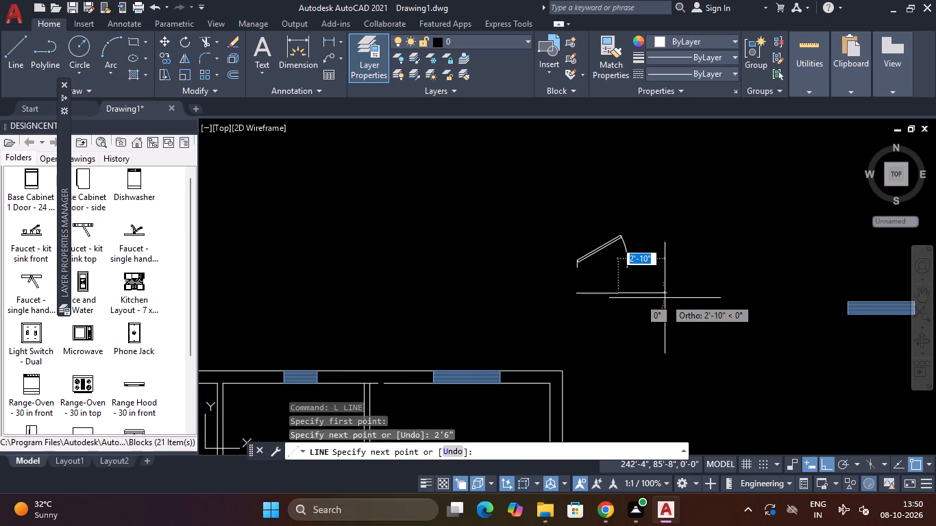
pyautogui.press('Escape')
# Extend the top outer wall's inner line across the small gap beside the upper-right room's partition.
pyautogui.scroll(-2, 465, 358)
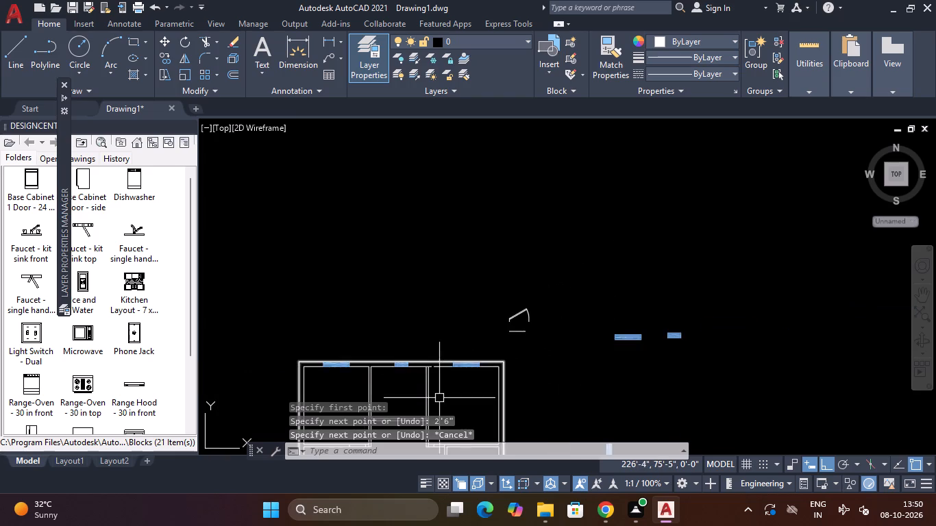
pyautogui.moveTo(441, 402); pyautogui.dragTo(489, 334, button='middle')
pyautogui.scroll(3, 488, 316)
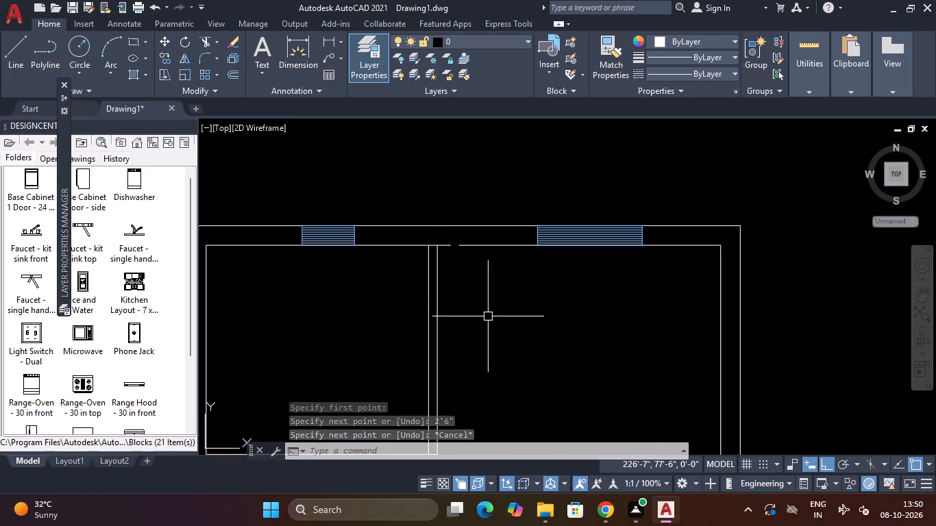
pyautogui.press('e')
pyautogui.write('X')
pyautogui.press('space')
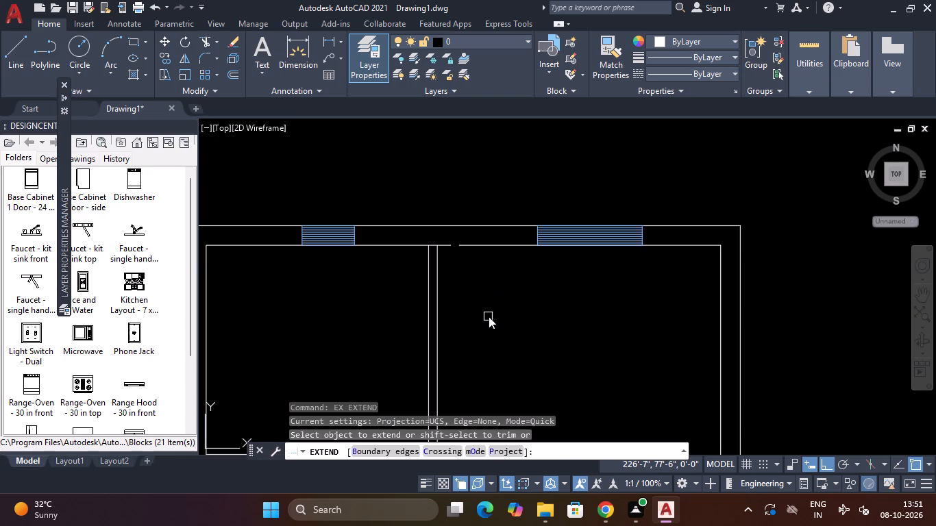
pyautogui.click(476, 246)
pyautogui.press('Escape')
# Scale the door block by reference so its width matches the 2'6" line, using the line's left end as base point.
pyautogui.scroll(-4, 513, 270)
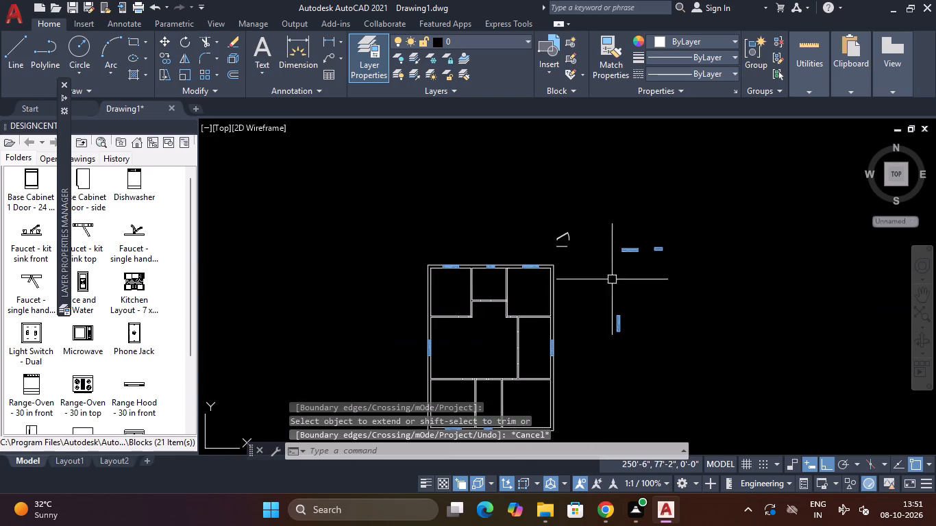
pyautogui.moveTo(593, 242); pyautogui.dragTo(584, 286, button='middle')
pyautogui.scroll(2, 554, 289)
pyautogui.press('Escape')
pyautogui.press('Escape')
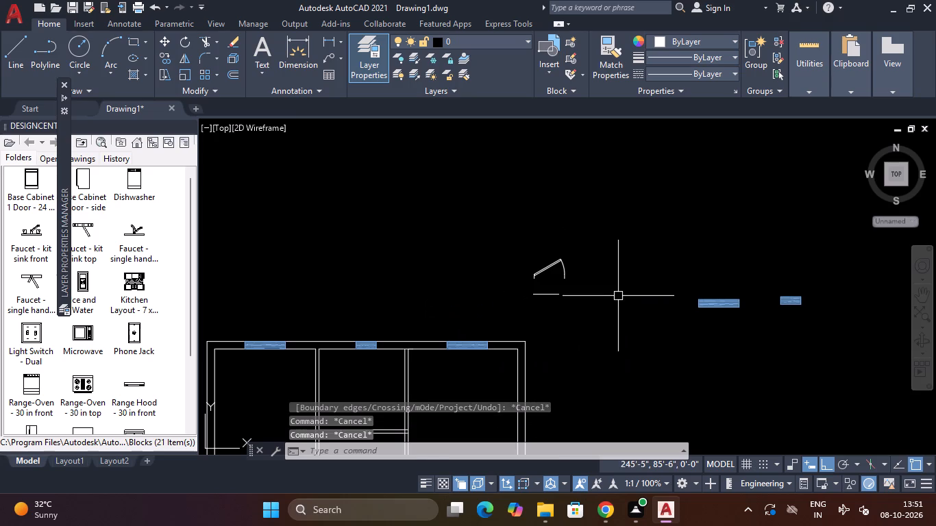
pyautogui.click(611, 245)
pyautogui.click(558, 273)
pyautogui.write('SC')
pyautogui.press('space')
pyautogui.scroll(2, 534, 299)
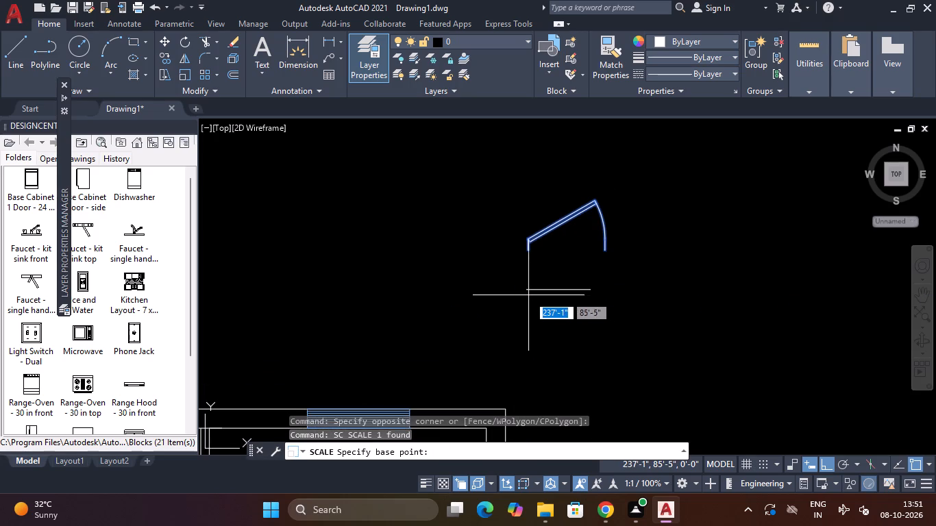
pyautogui.click(522, 290)
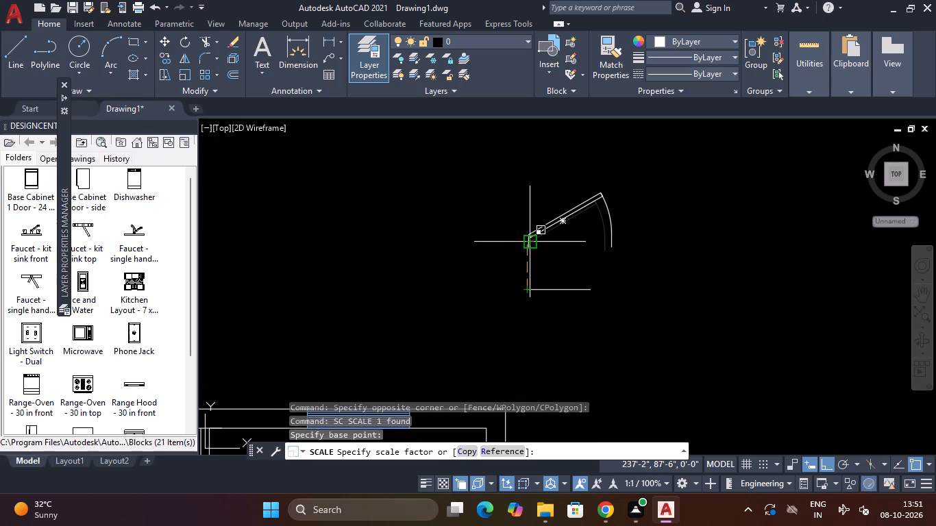
pyautogui.write('R')
pyautogui.press('space')
pyautogui.click(528, 248)
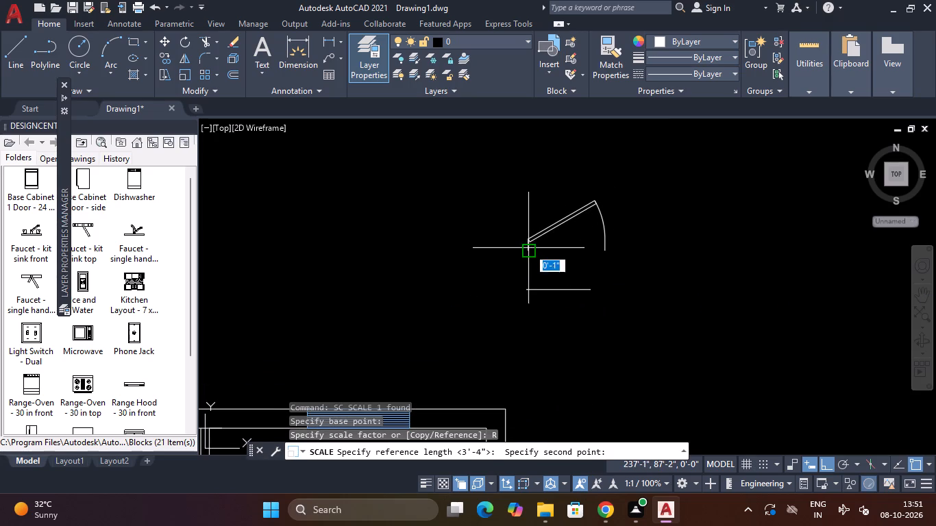
pyautogui.click(608, 251)
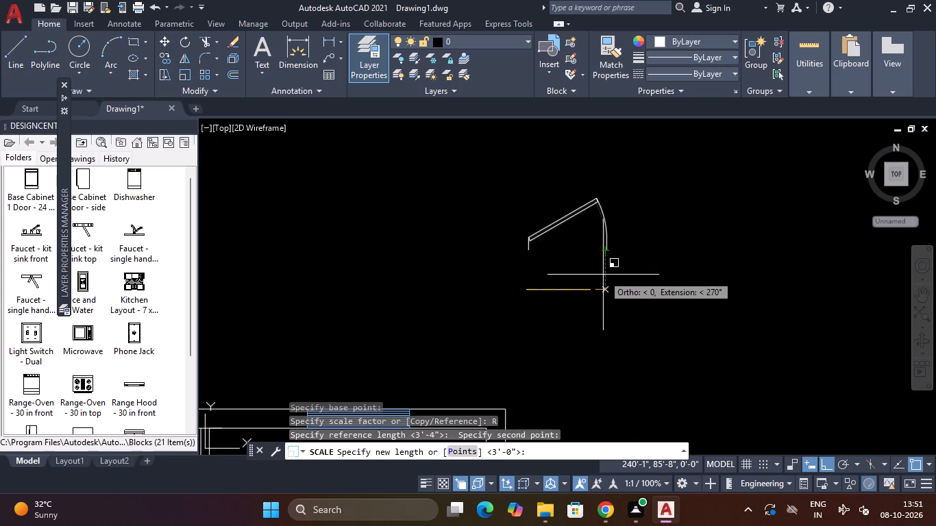
pyautogui.click(591, 291)
# Measure the partitions around the door openings at the upper end of the central hall.
pyautogui.scroll(-3, 591, 291)
pyautogui.scroll(3, 604, 293)
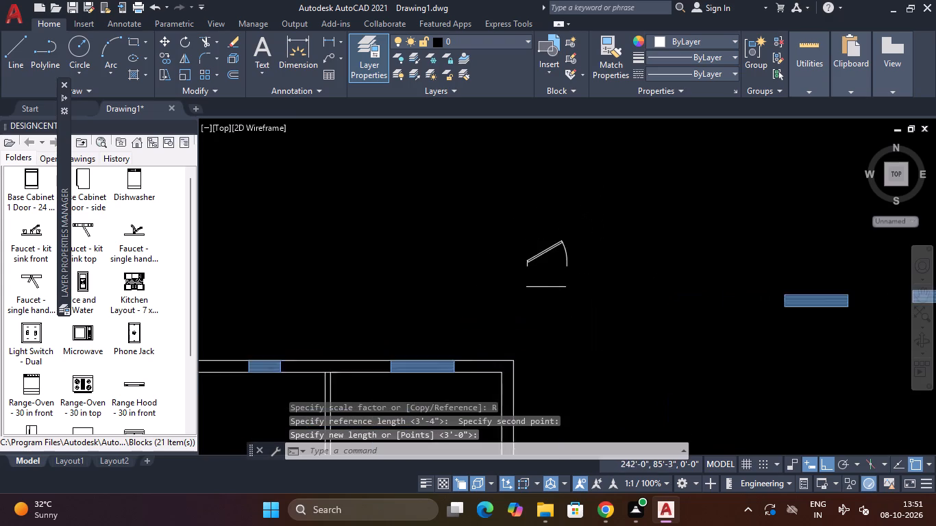
pyautogui.scroll(2, 534, 275)
pyautogui.scroll(-3, 534, 275)
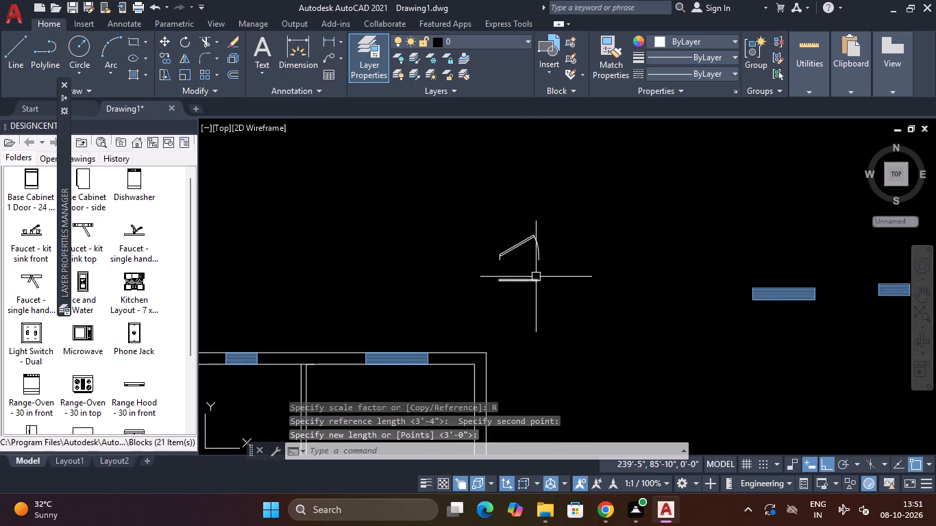
pyautogui.scroll(-1, 543, 280)
pyautogui.moveTo(552, 303); pyautogui.dragTo(641, 234, button='middle')
pyautogui.scroll(-1, 634, 253)
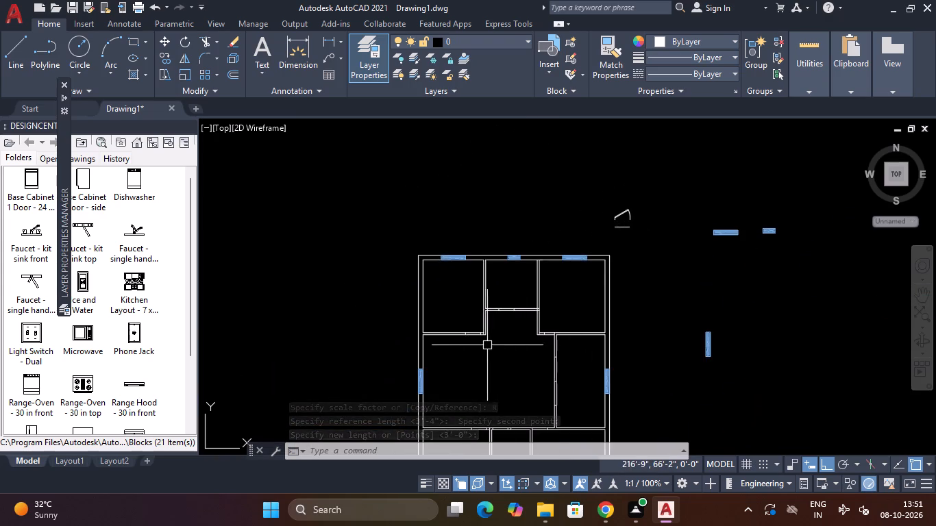
pyautogui.moveTo(507, 338); pyautogui.dragTo(535, 316, button='middle')
pyautogui.press('Escape')
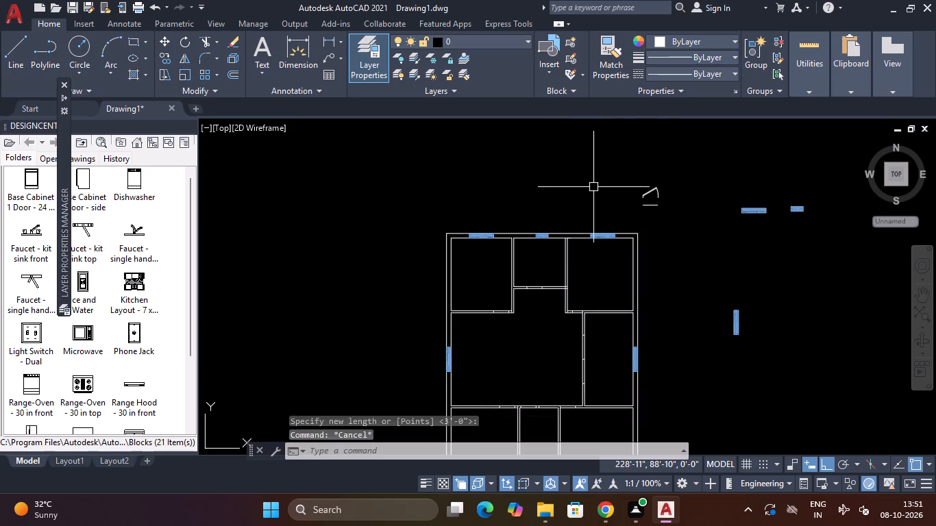
pyautogui.click(807, 57)
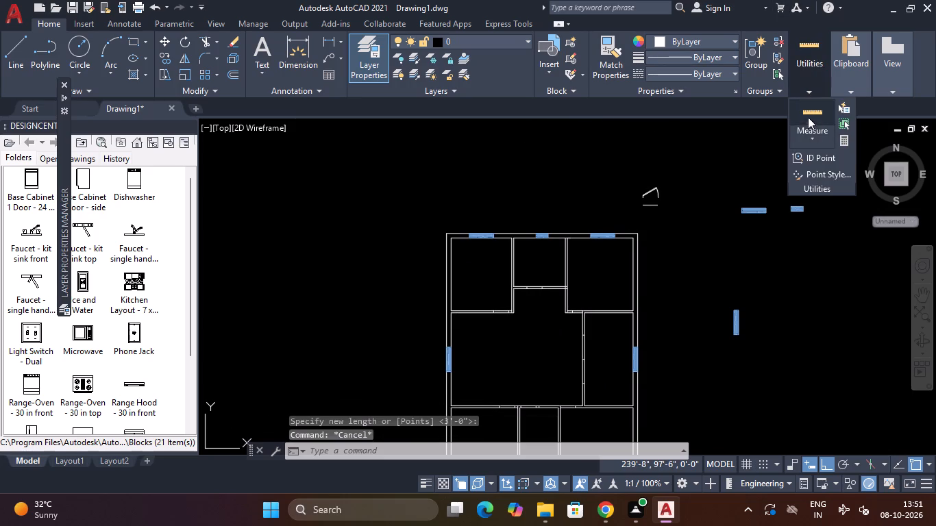
pyautogui.click(808, 117)
pyautogui.scroll(4, 517, 323)
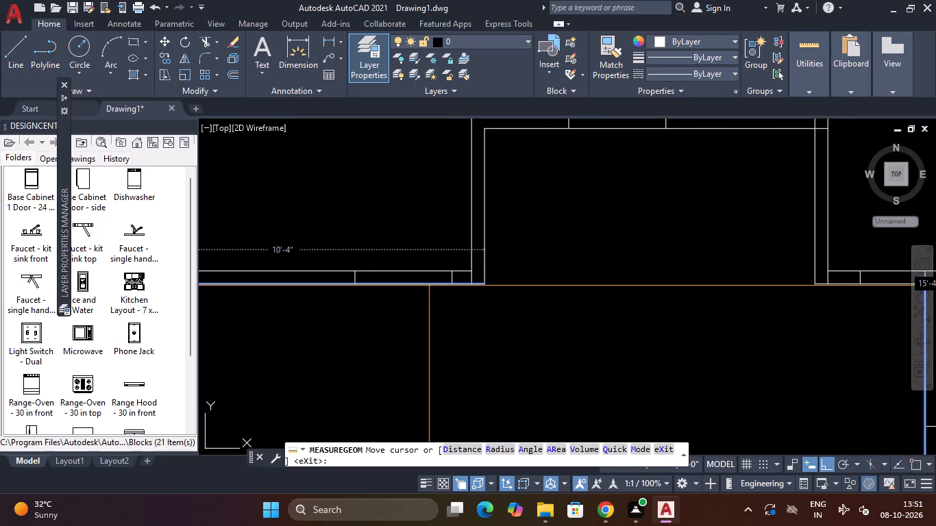
pyautogui.press('Escape')
# Delete the 2'6" reference line below the door block.
pyautogui.scroll(-3, 466, 258)
pyautogui.scroll(-1, 560, 242)
pyautogui.moveTo(707, 203); pyautogui.dragTo(703, 215, button='middle')
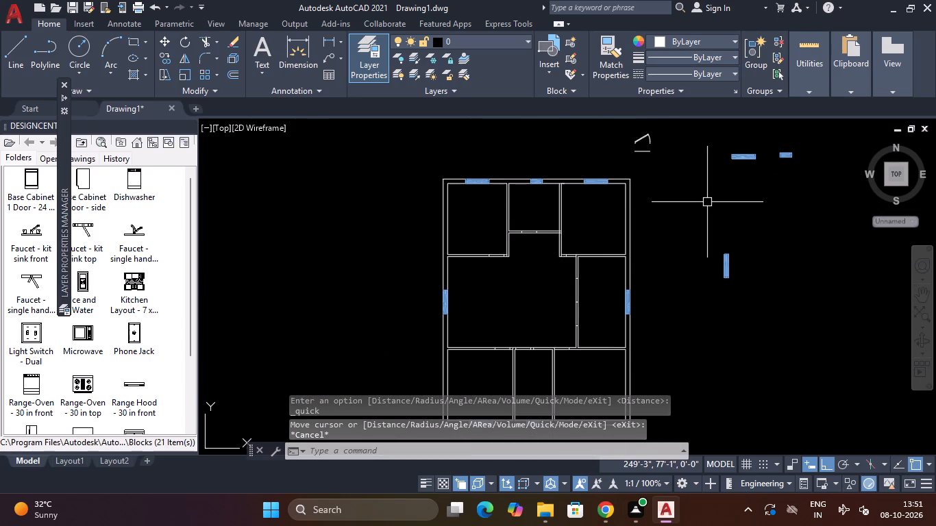
pyautogui.moveTo(703, 215); pyautogui.dragTo(666, 308, button='middle')
pyautogui.scroll(3, 625, 270)
pyautogui.click(557, 206)
pyautogui.click(534, 247)
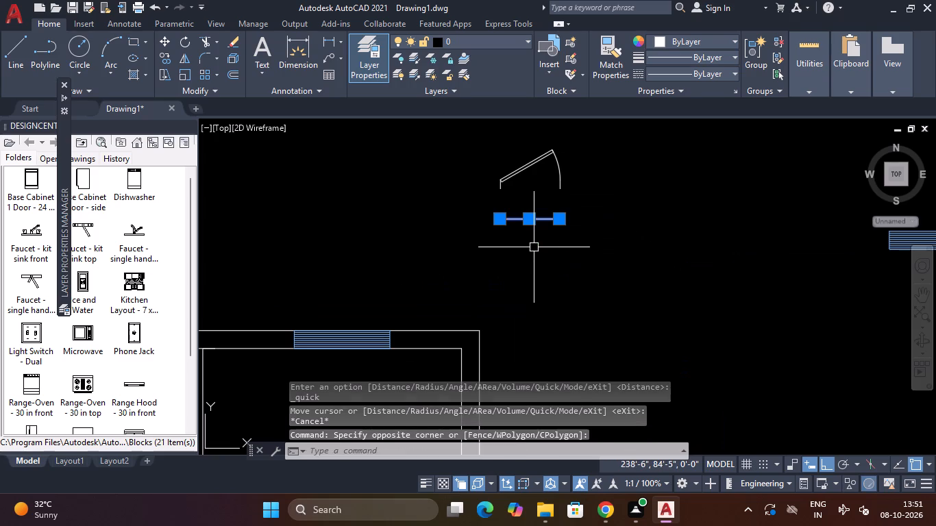
pyautogui.press('Delete')
# Delete the short opening mark in the partition below the upper-right room, between the hall corner and the middle-right room's partition.
pyautogui.scroll(-4, 549, 242)
pyautogui.moveTo(559, 243); pyautogui.dragTo(599, 224, button='middle')
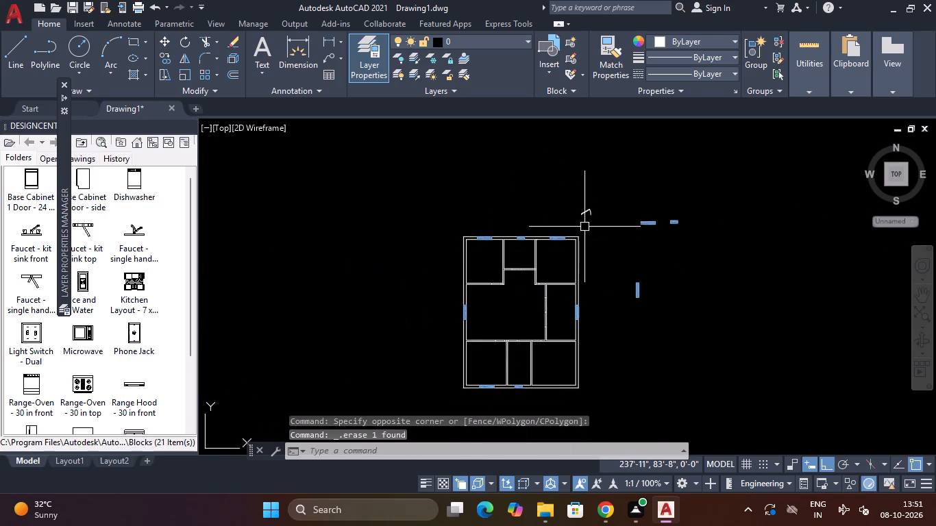
pyautogui.scroll(3, 584, 227)
pyautogui.press('Escape')
pyautogui.press('Escape')
pyautogui.moveTo(582, 233); pyautogui.dragTo(635, 192, button='middle')
pyautogui.scroll(-3, 634, 208)
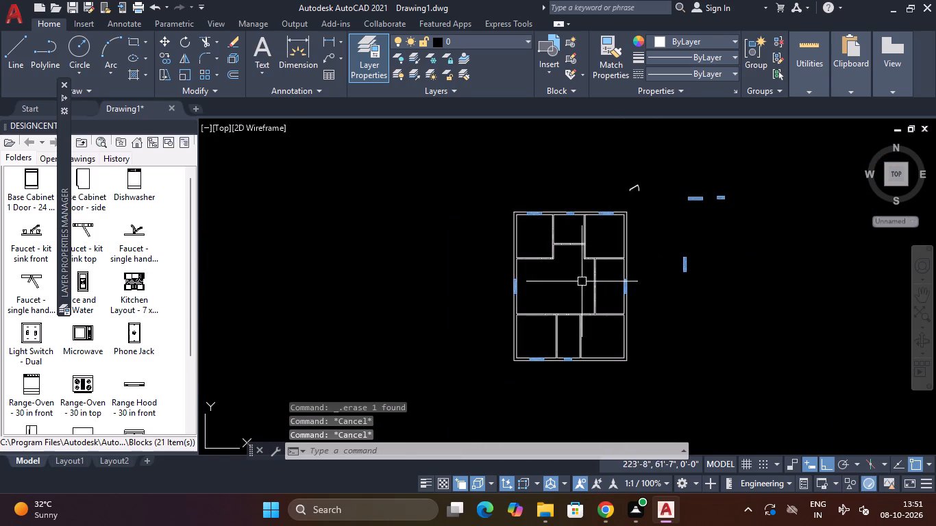
pyautogui.scroll(9, 587, 258)
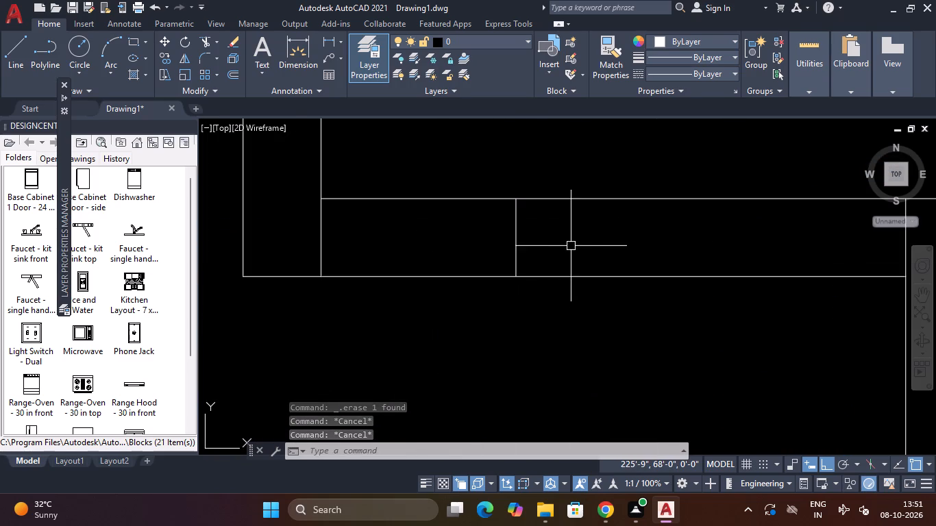
pyautogui.click(571, 246)
pyautogui.click(491, 253)
pyautogui.press('Delete')
# Measure the partition segment below the upper-right room, between the hall corner and the middle-right room's partition.
pyautogui.scroll(-3, 527, 237)
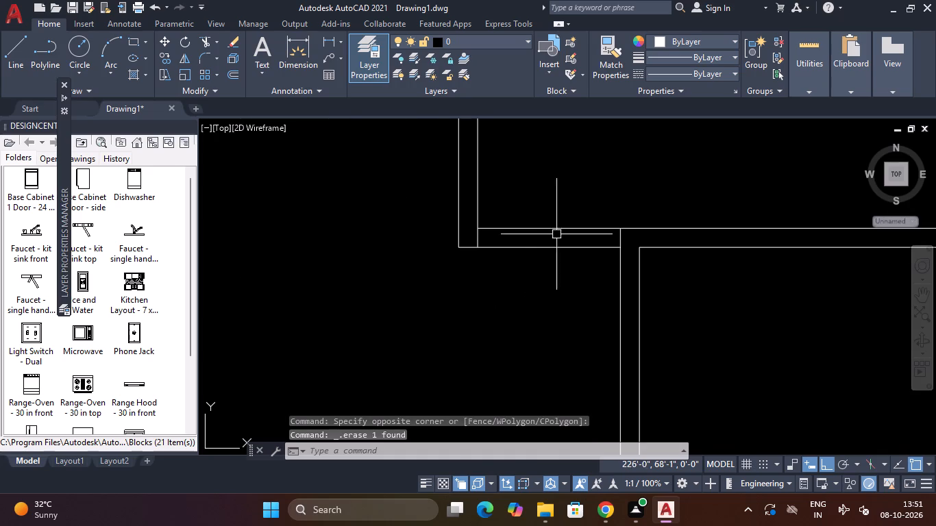
pyautogui.click(810, 117)
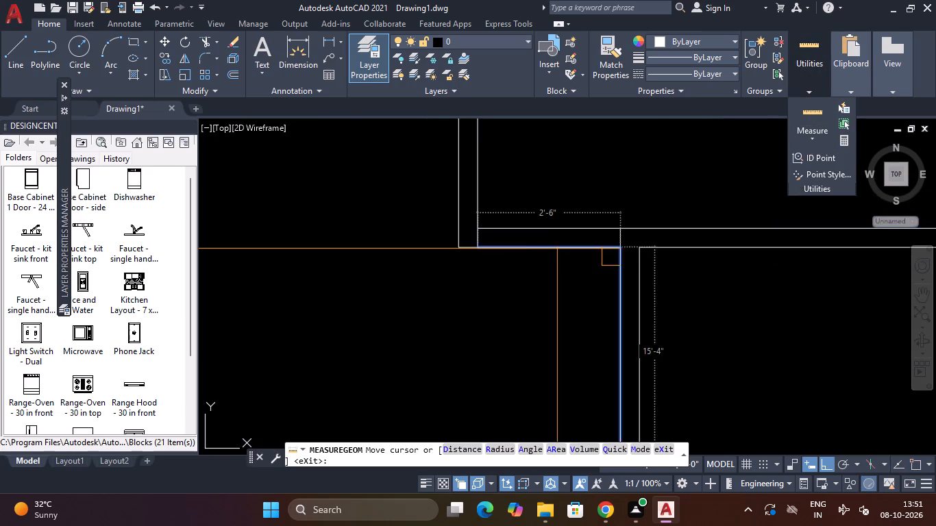
pyautogui.click(558, 238)
pyautogui.press('Escape')
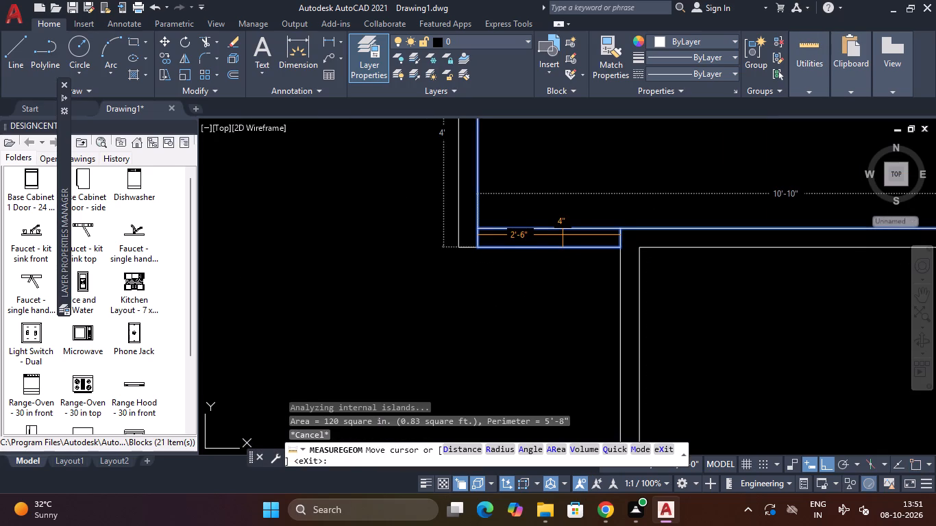
pyautogui.click(566, 238)
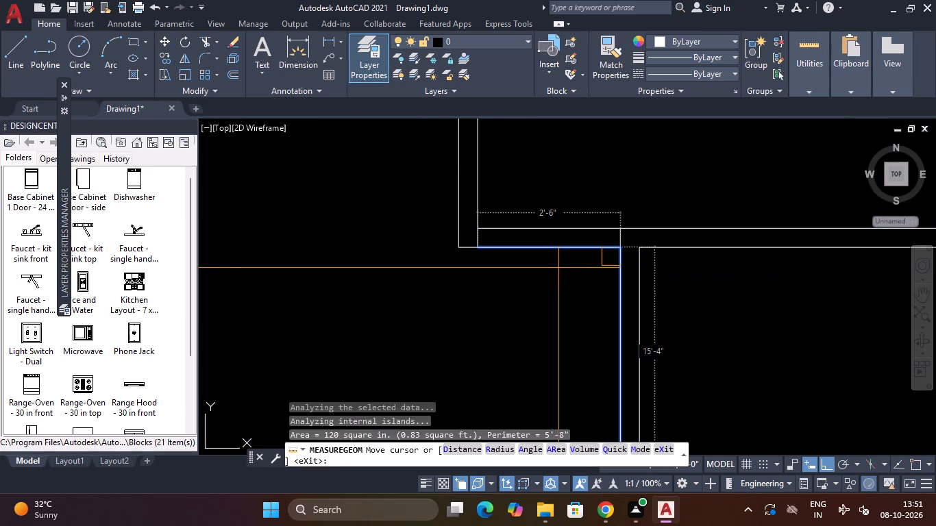
pyautogui.click(563, 236)
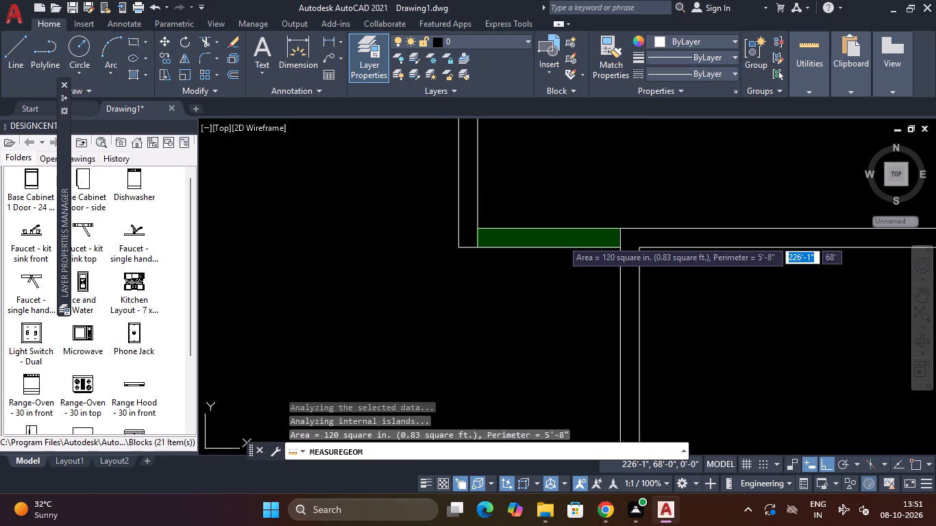
pyautogui.press('Escape')
pyautogui.scroll(-4, 562, 240)
pyautogui.press('Escape')
# Examine the door openings marked in the partitions around the central hall.
pyautogui.moveTo(528, 269); pyautogui.dragTo(582, 336, button='middle')
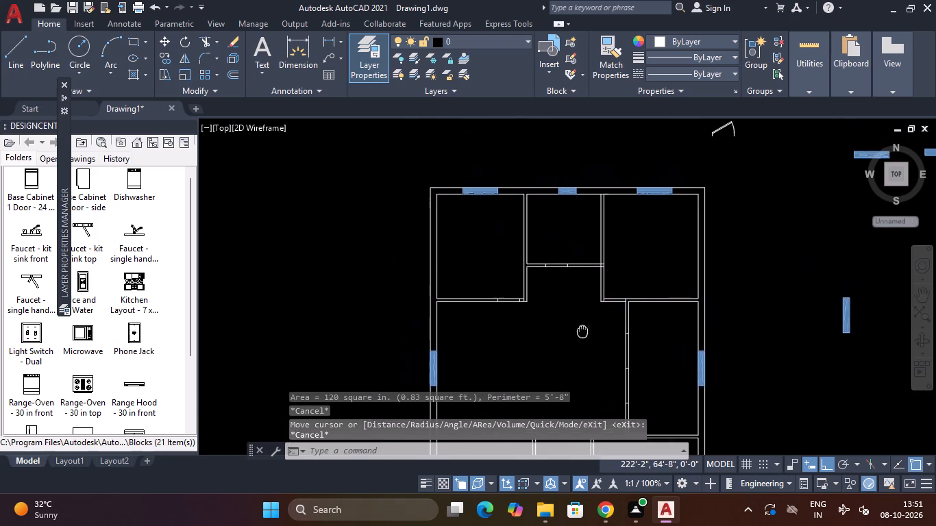
pyautogui.moveTo(582, 336); pyautogui.dragTo(582, 341, button='middle')
pyautogui.scroll(3, 569, 284)
pyautogui.scroll(-3, 556, 285)
pyautogui.middleClick(549, 292)
pyautogui.moveTo(549, 288); pyautogui.dragTo(570, 199, button='middle')
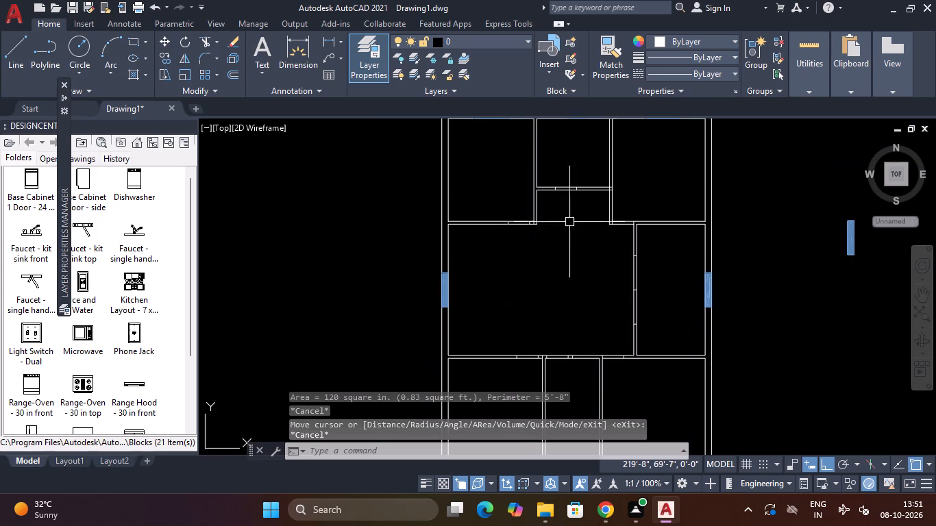
pyautogui.moveTo(565, 260); pyautogui.dragTo(542, 335, button='middle')
pyautogui.scroll(2, 541, 314)
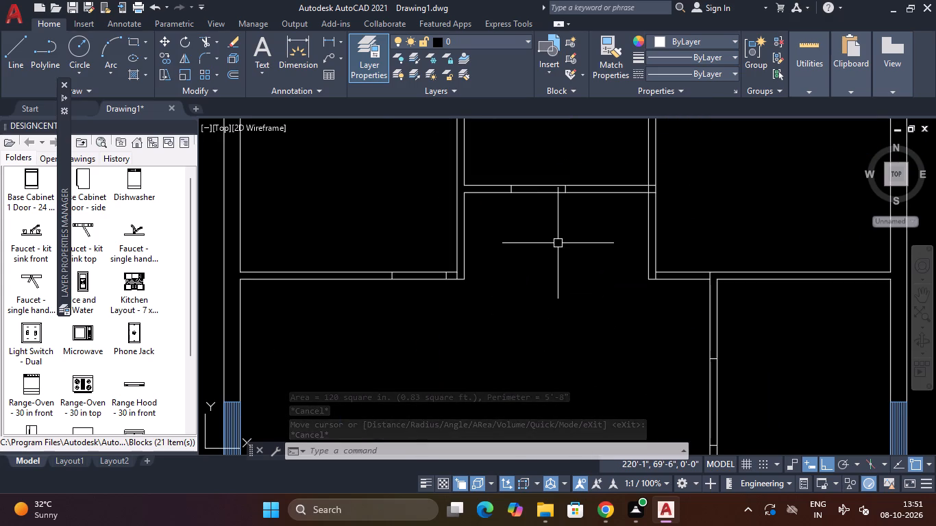
pyautogui.scroll(-2, 558, 244)
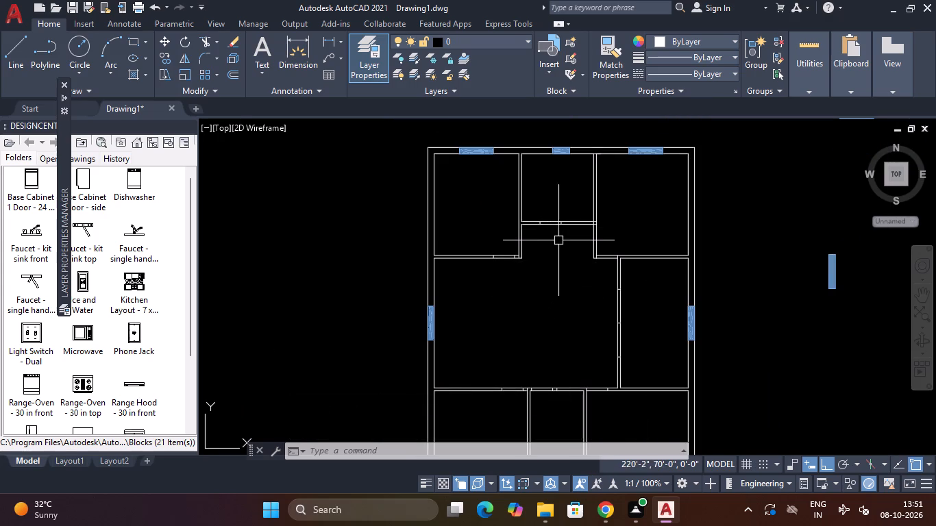
pyautogui.press('Escape')
pyautogui.press('Escape')
pyautogui.press('Escape')
pyautogui.press('Escape')
pyautogui.press('Escape')
pyautogui.press('Escape')
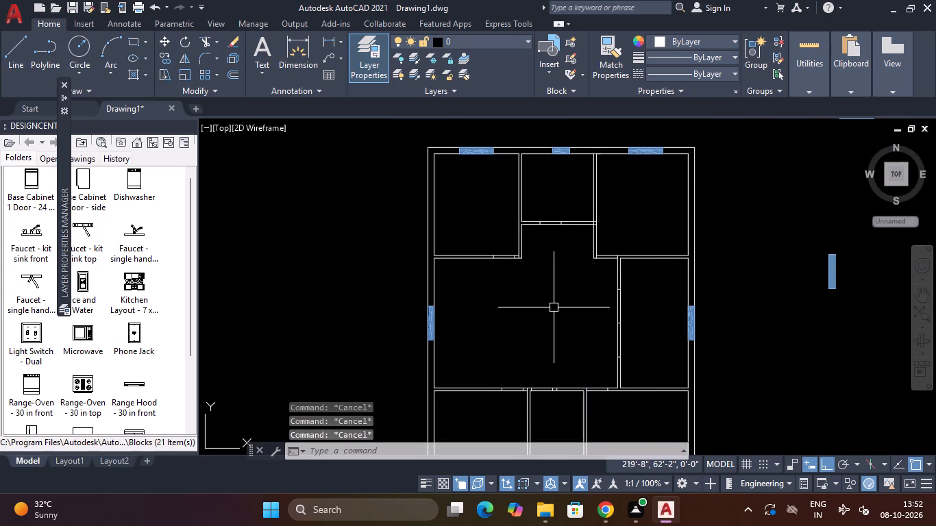
# Trim both partition lines between the door opening marks below the top-middle room.
pyautogui.write('TR')
pyautogui.press('space')
pyautogui.scroll(4, 558, 216)
pyautogui.click(538, 225)
pyautogui.click(521, 301)
# Trim both partition lines between the door opening marks below the upper-left room.
pyautogui.scroll(-3, 521, 303)
pyautogui.moveTo(600, 279); pyautogui.dragTo(616, 269, button='middle')
pyautogui.moveTo(547, 325); pyautogui.dragTo(689, 231, button='middle')
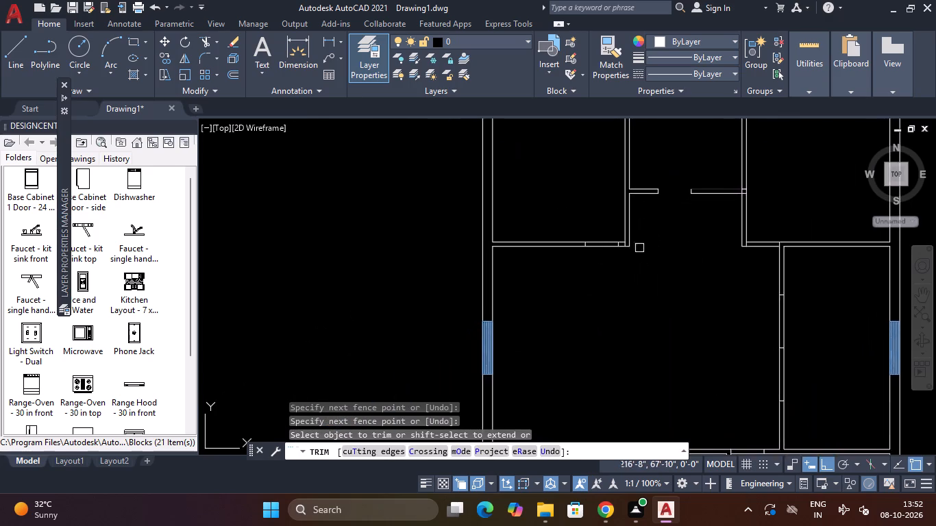
pyautogui.scroll(3, 600, 257)
pyautogui.click(598, 173)
pyautogui.click(593, 246)
pyautogui.scroll(-4, 597, 247)
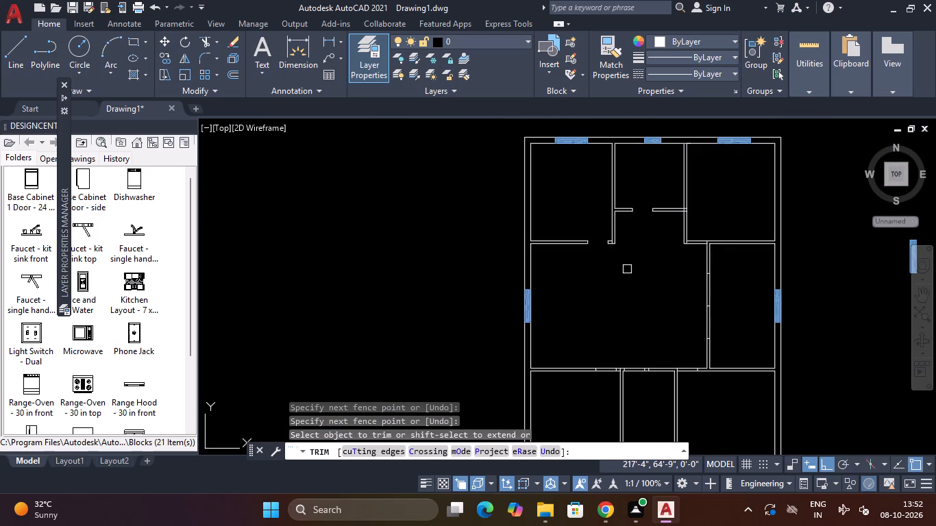
# Trim both partition lines below the upper-right room, between the hall corner and the middle-right room's partition.
pyautogui.moveTo(628, 269); pyautogui.dragTo(551, 280, button='middle')
pyautogui.scroll(3, 619, 247)
pyautogui.click(619, 247)
pyautogui.click(616, 285)
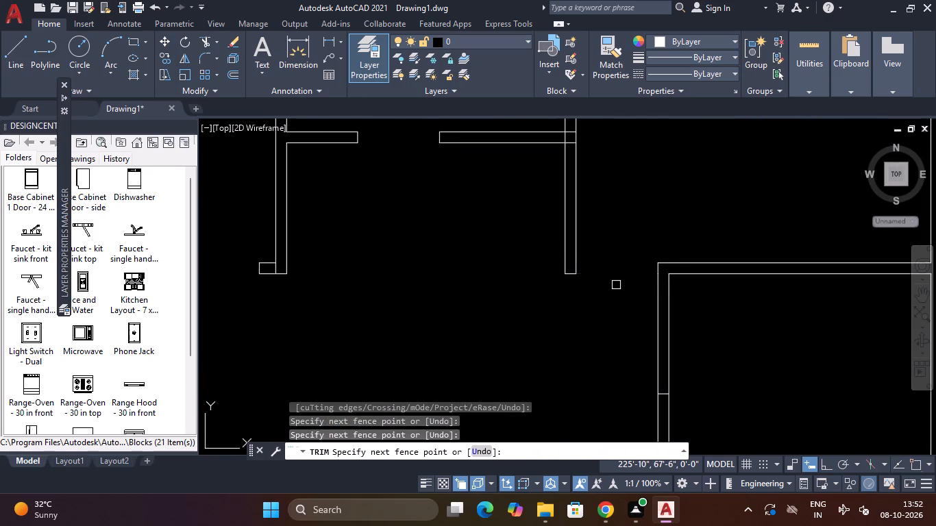
# Trim both lines of the middle-right room's hall-side partition between the upper door opening marks.
pyautogui.moveTo(609, 336); pyautogui.dragTo(635, 278, button='middle')
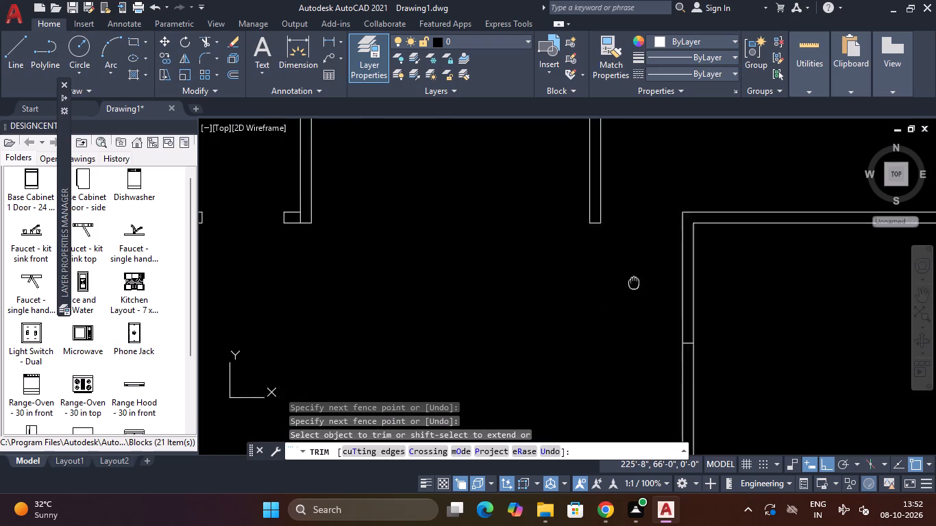
pyautogui.moveTo(635, 278); pyautogui.dragTo(696, 154, button='middle')
pyautogui.moveTo(806, 291); pyautogui.dragTo(793, 284)
pyautogui.click(725, 290)
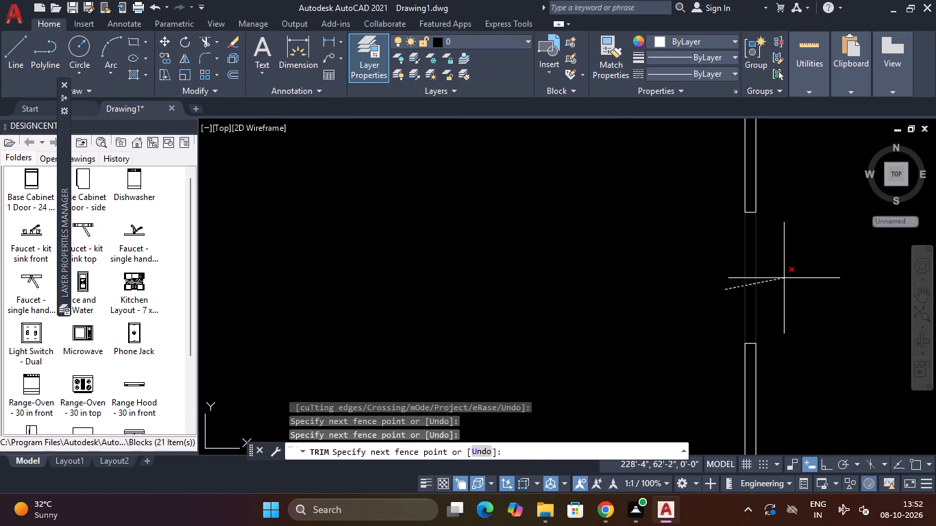
pyautogui.click(789, 275)
# Trim both partition lines between the door opening marks above the lower-left room.
pyautogui.scroll(-3, 789, 275)
pyautogui.scroll(4, 672, 374)
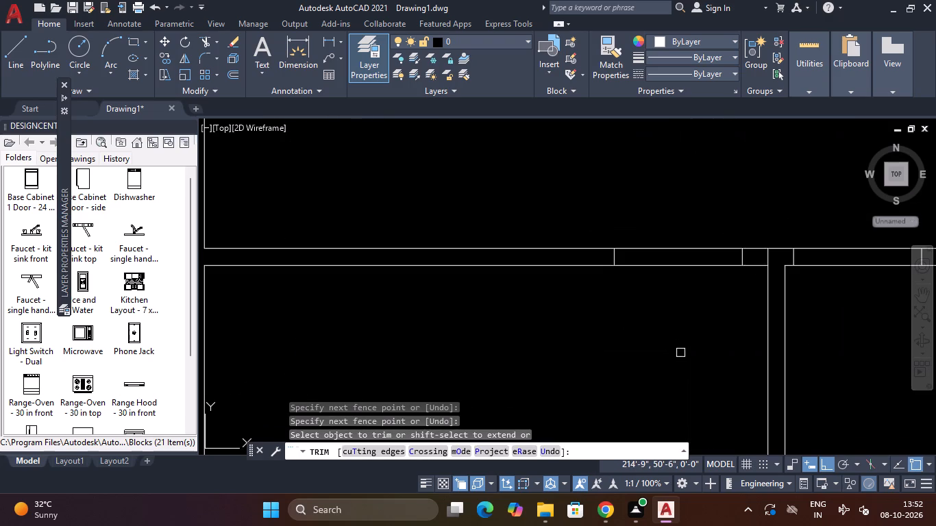
pyautogui.moveTo(680, 352); pyautogui.dragTo(680, 345)
pyautogui.click(658, 161)
# Trim both partition lines between the door opening marks above the bottom-middle room.
pyautogui.scroll(-3, 686, 185)
pyautogui.scroll(4, 746, 240)
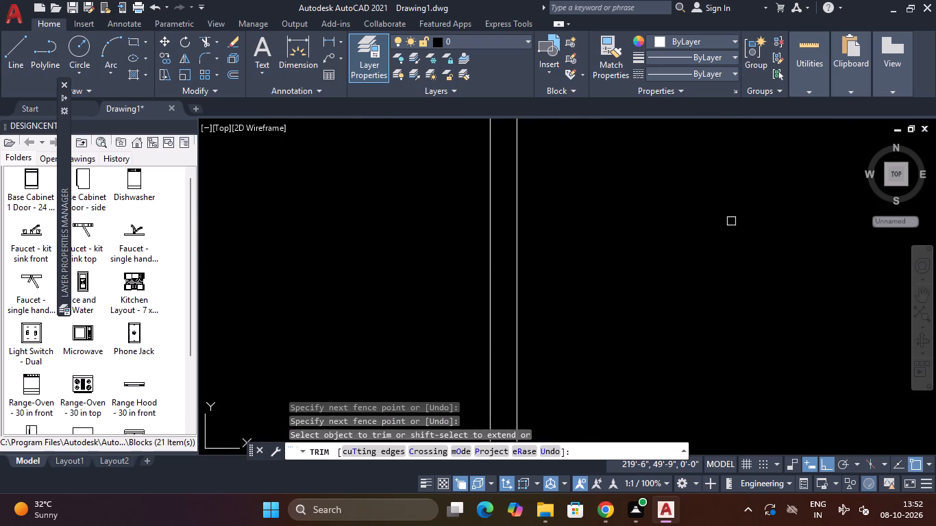
pyautogui.scroll(-4, 730, 286)
pyautogui.scroll(4, 725, 259)
pyautogui.click(681, 260)
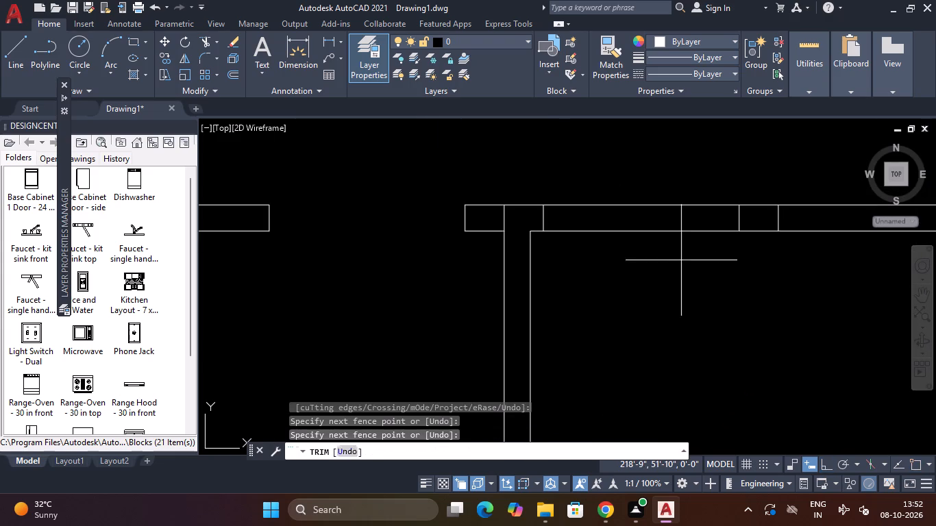
pyautogui.click(644, 164)
pyautogui.scroll(-3, 650, 164)
pyautogui.moveTo(685, 210); pyautogui.dragTo(659, 297, button='middle')
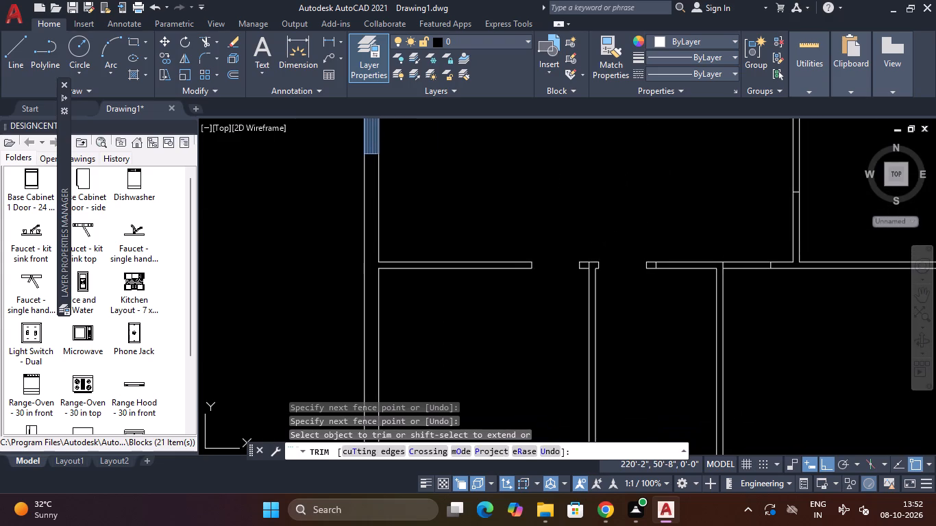
pyautogui.press('Escape')
# Measure the partitions around the corner where the bottom-middle and lower-right rooms meet the hall.
pyautogui.click(811, 56)
pyautogui.click(809, 117)
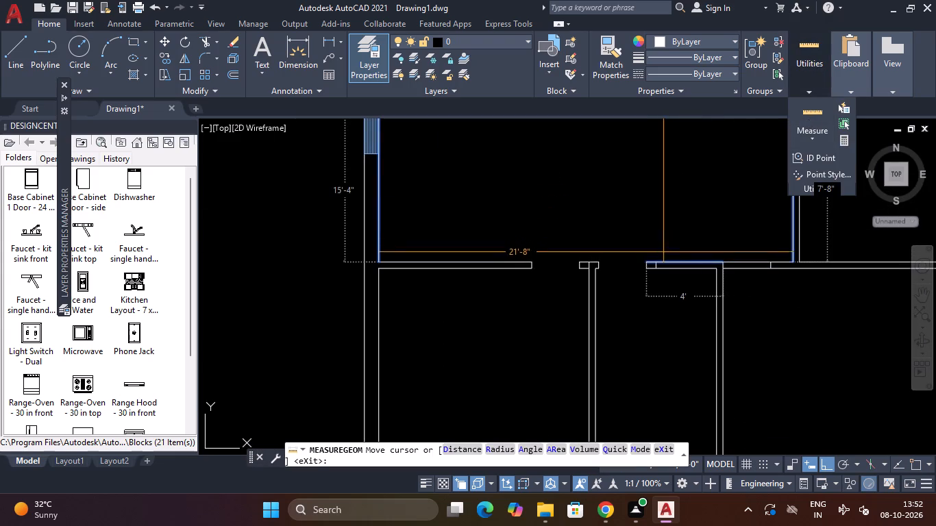
pyautogui.press('Escape')
pyautogui.press('space')
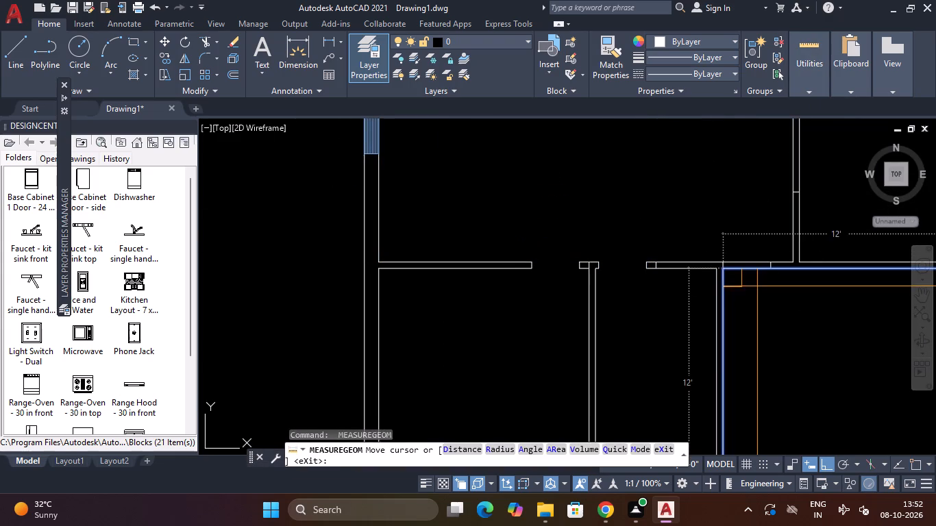
pyautogui.scroll(4, 757, 286)
pyautogui.press('Escape')
pyautogui.press('Escape')
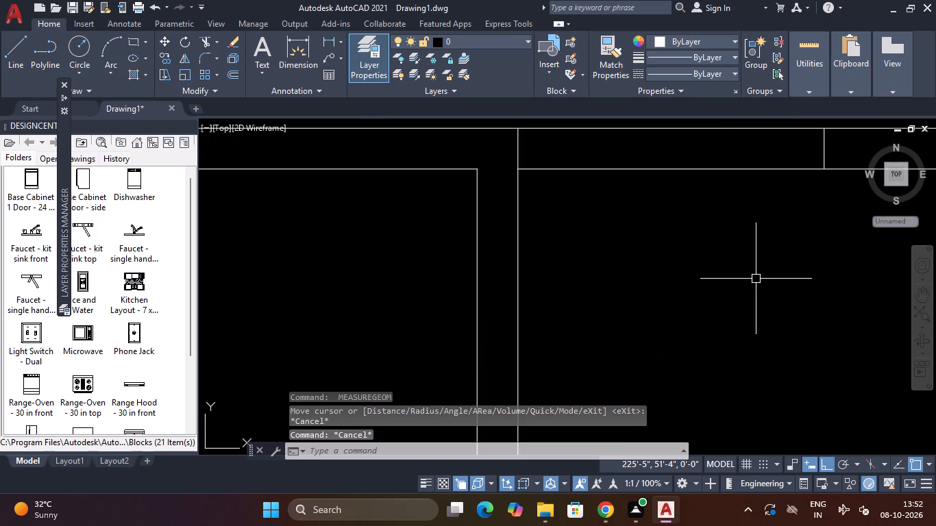
# Trim both partition lines above the lower-right room, from the bottom-middle room's partition to the door opening mark.
pyautogui.press('t')
pyautogui.press('r')
pyautogui.press('space')
pyautogui.scroll(-1, 717, 245)
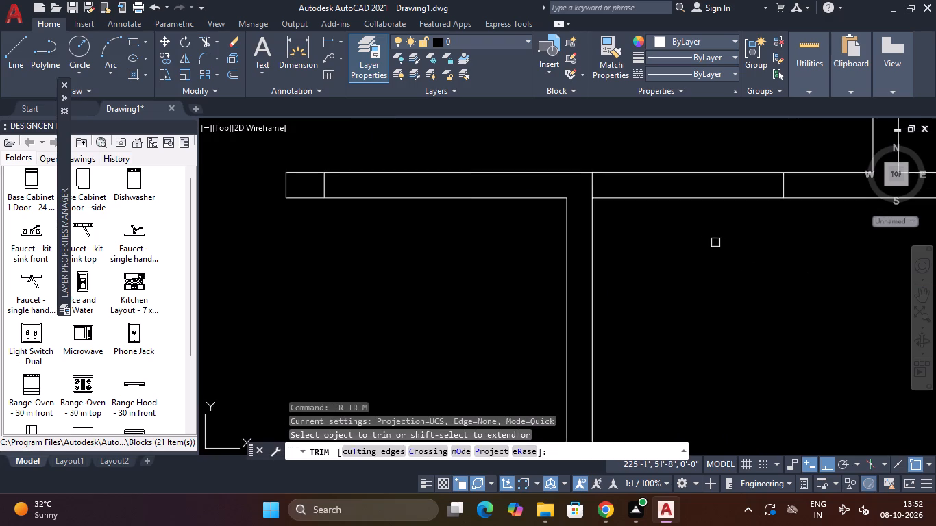
pyautogui.scroll(-1, 715, 242)
pyautogui.click(706, 171)
pyautogui.click(704, 223)
pyautogui.scroll(-2, 704, 225)
pyautogui.moveTo(706, 228); pyautogui.dragTo(600, 291, button='middle')
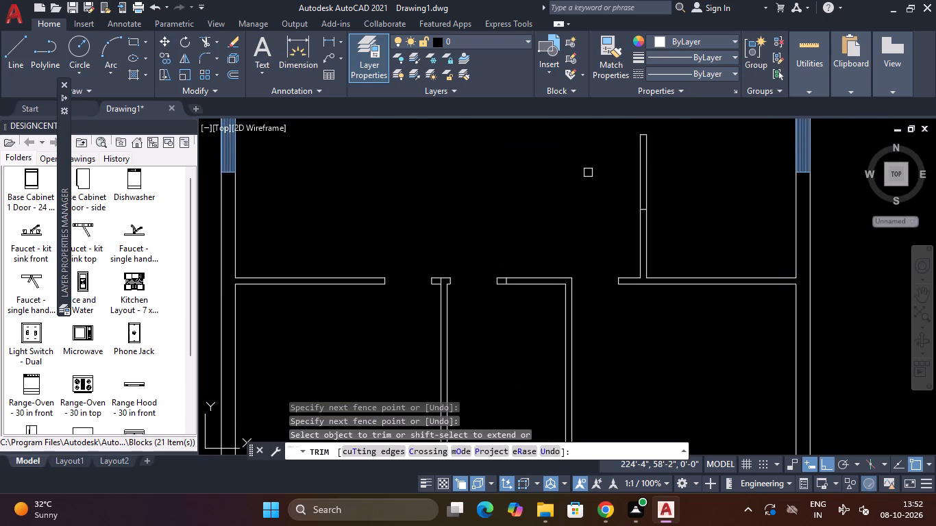
pyautogui.scroll(-3, 587, 173)
pyautogui.moveTo(587, 173); pyautogui.dragTo(587, 218, button='middle')
pyautogui.scroll(3, 590, 218)
pyautogui.scroll(-4, 590, 218)
pyautogui.scroll(2, 590, 218)
pyautogui.press('Escape')
# Measure the middle-right room's hall-side partition and the room around its opening.
pyautogui.click(816, 42)
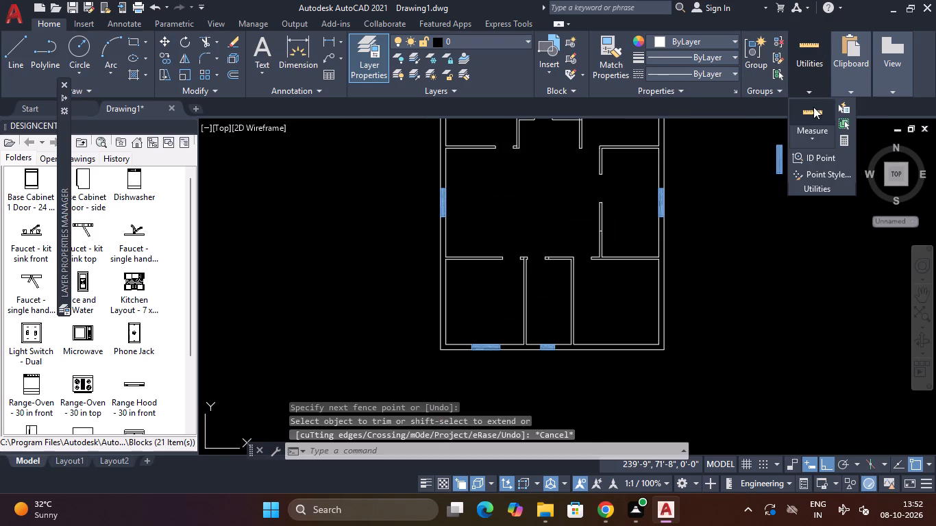
pyautogui.click(815, 116)
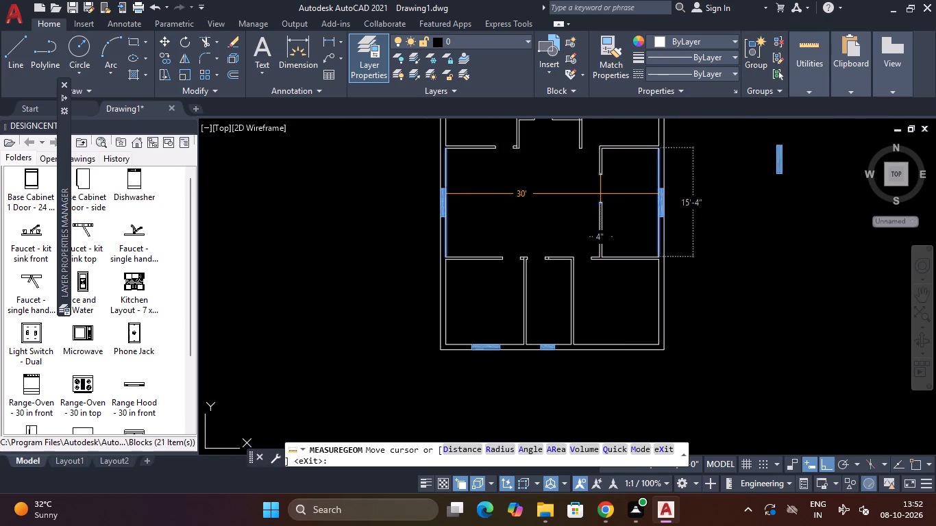
pyautogui.press('Escape')
pyautogui.press('space')
pyautogui.press('Escape')
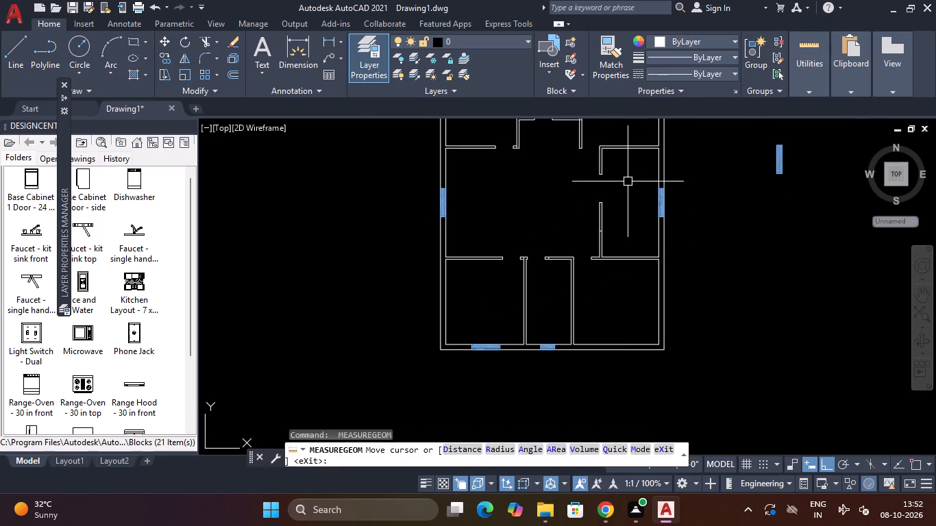
# Widen the opening in the middle-right room's hall-side partition by trimming both lines down to the next mark and removing the leftover end line.
pyautogui.write('TR')
pyautogui.press('space')
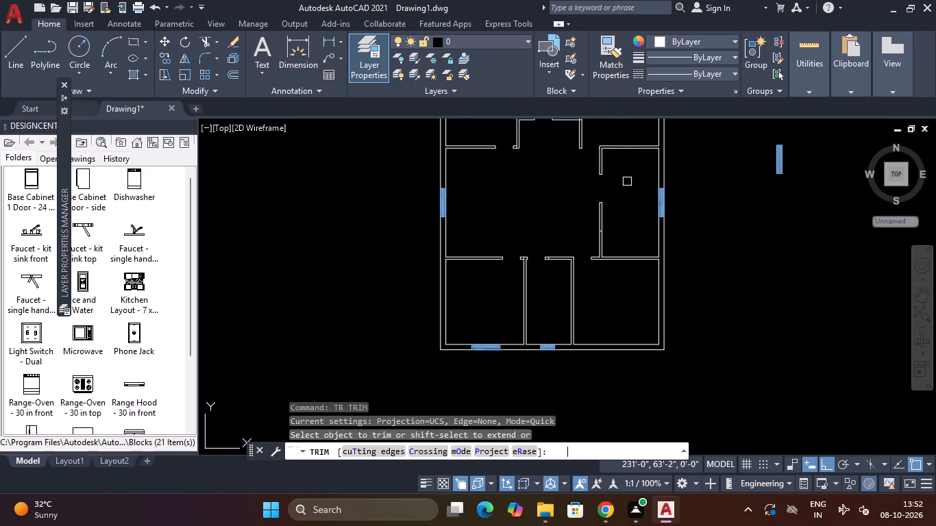
pyautogui.scroll(3, 619, 188)
pyautogui.moveTo(601, 238); pyautogui.dragTo(589, 248)
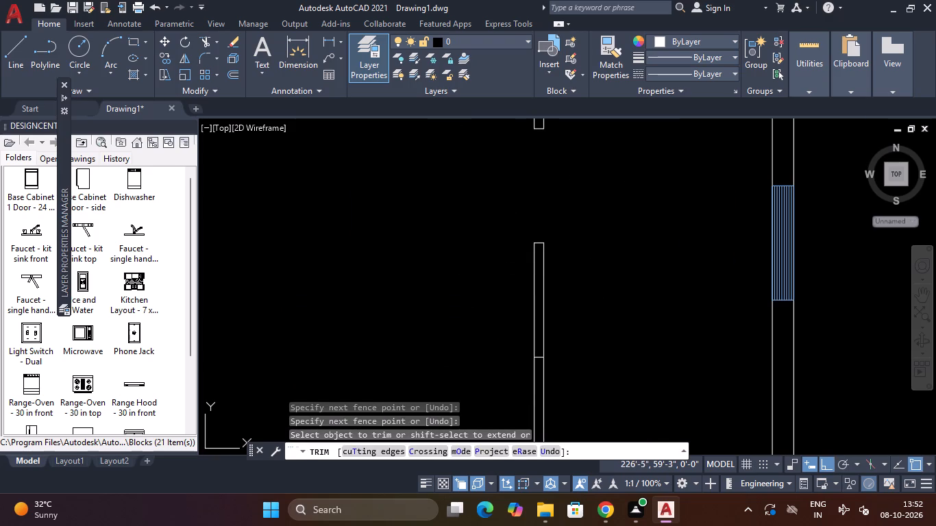
pyautogui.click(514, 270)
pyautogui.click(574, 263)
pyautogui.click(539, 243)
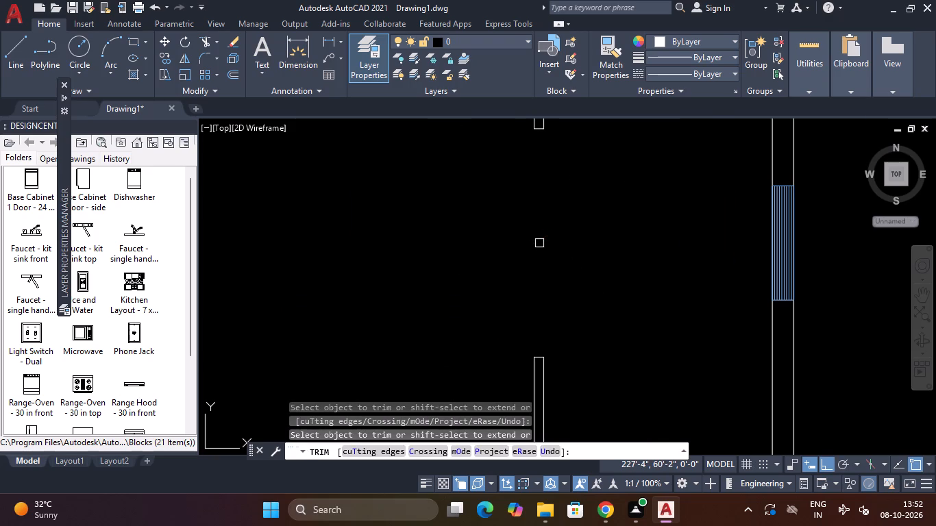
pyautogui.scroll(-4, 572, 227)
pyautogui.moveTo(573, 227); pyautogui.dragTo(576, 266, button='middle')
pyautogui.press('Escape')
pyautogui.press('Escape')
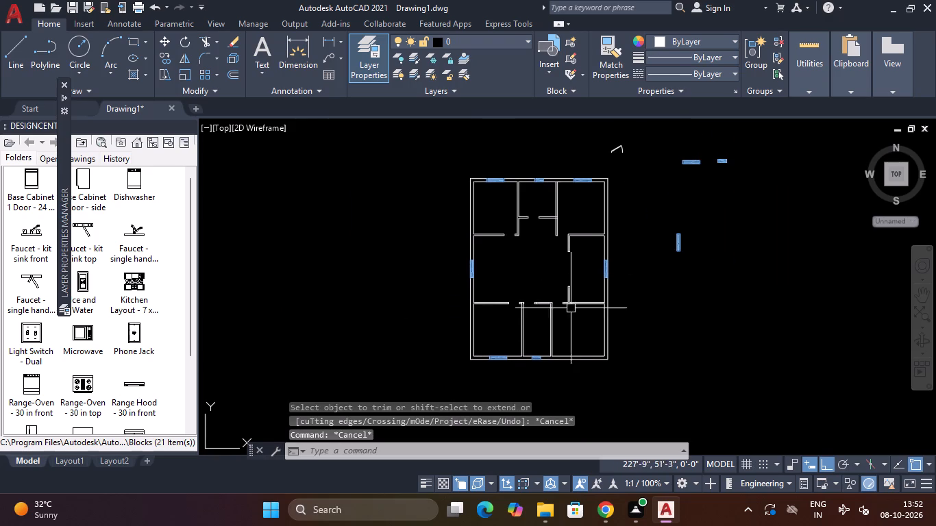
# Examine the trimmed openings in the partitions around the central hall.
pyautogui.scroll(4, 572, 242)
pyautogui.scroll(-3, 572, 242)
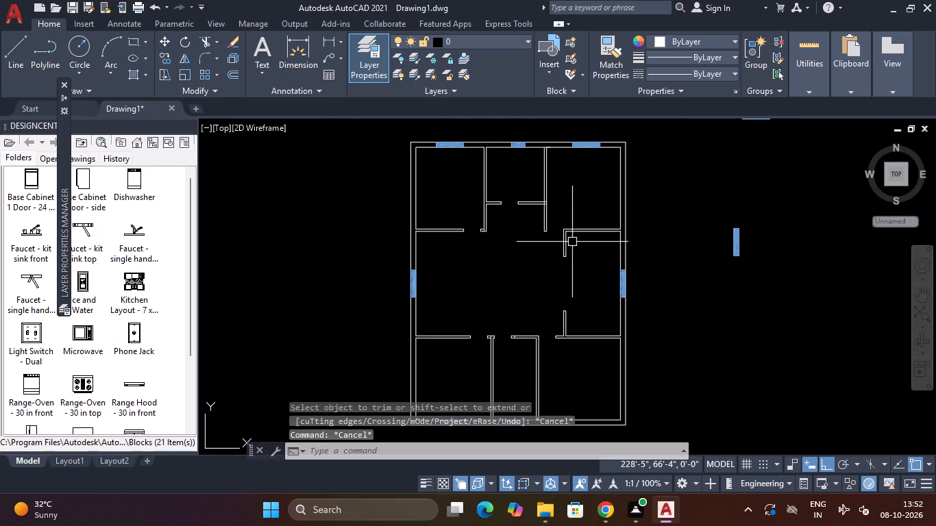
pyautogui.moveTo(585, 244); pyautogui.dragTo(728, 246, button='middle')
pyautogui.middleClick(742, 246)
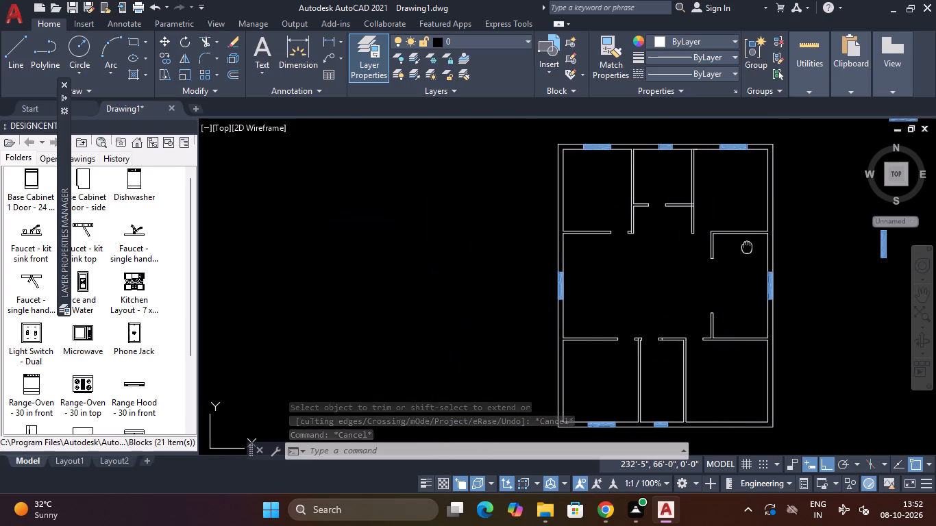
pyautogui.scroll(2, 688, 240)
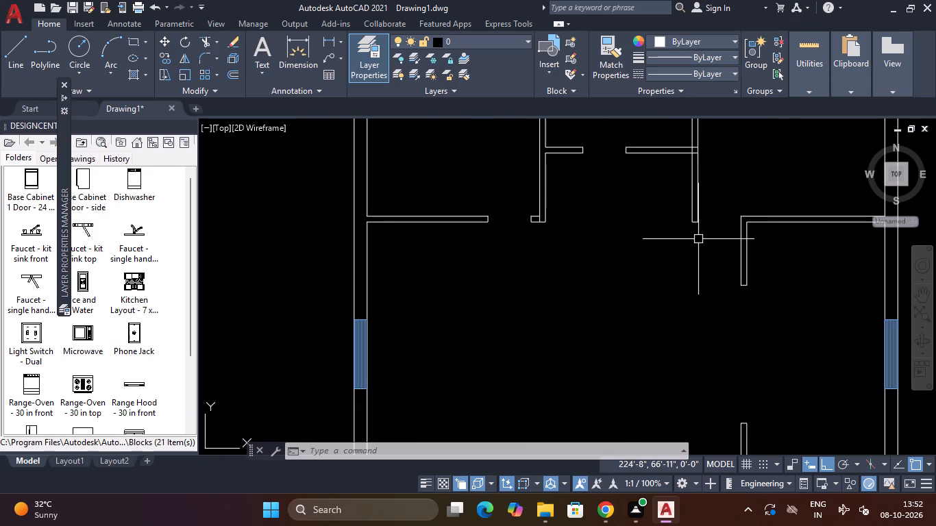
pyautogui.scroll(-3, 774, 264)
pyautogui.scroll(1, 773, 268)
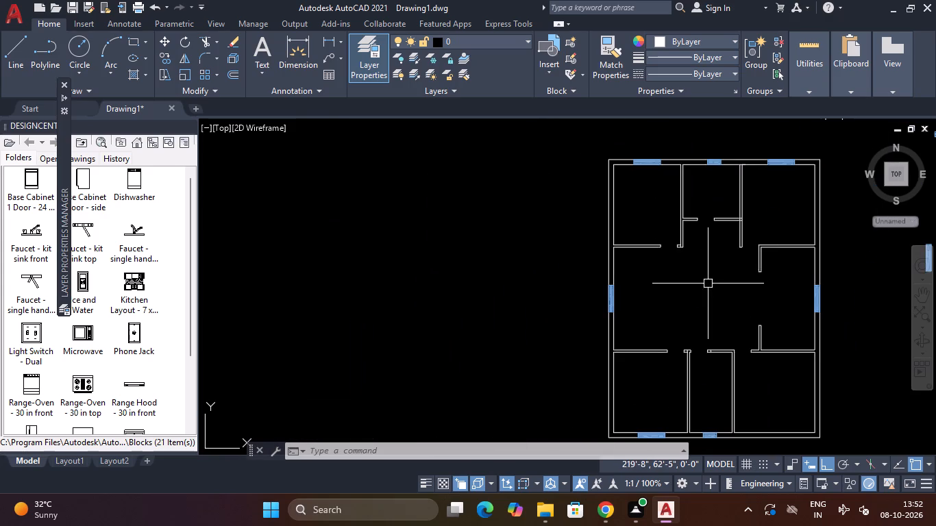
pyautogui.moveTo(757, 290); pyautogui.dragTo(645, 293, button='middle')
pyautogui.press('Escape')
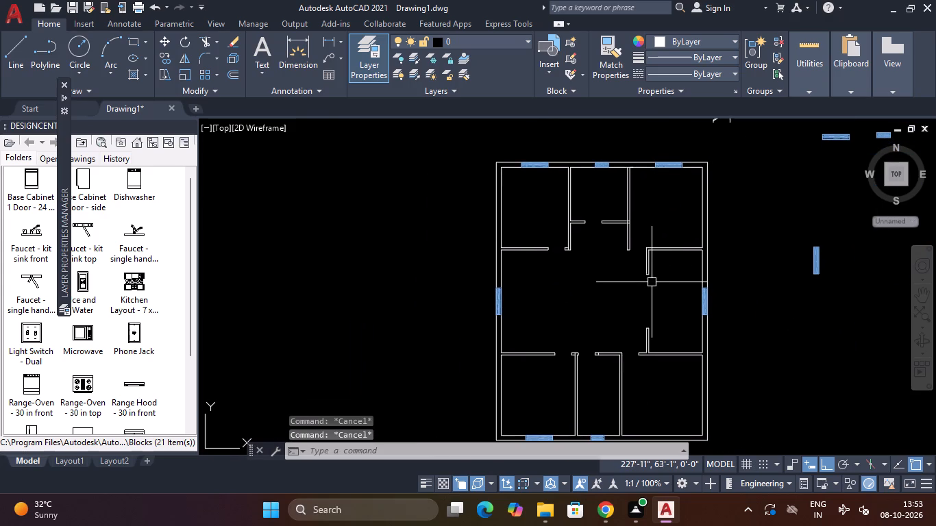
# Offset the middle-right room's outer-wall, upper and lower inner lines 2' into the room.
pyautogui.write('O')
pyautogui.press('space')
pyautogui.write("2'")
pyautogui.press('Return')
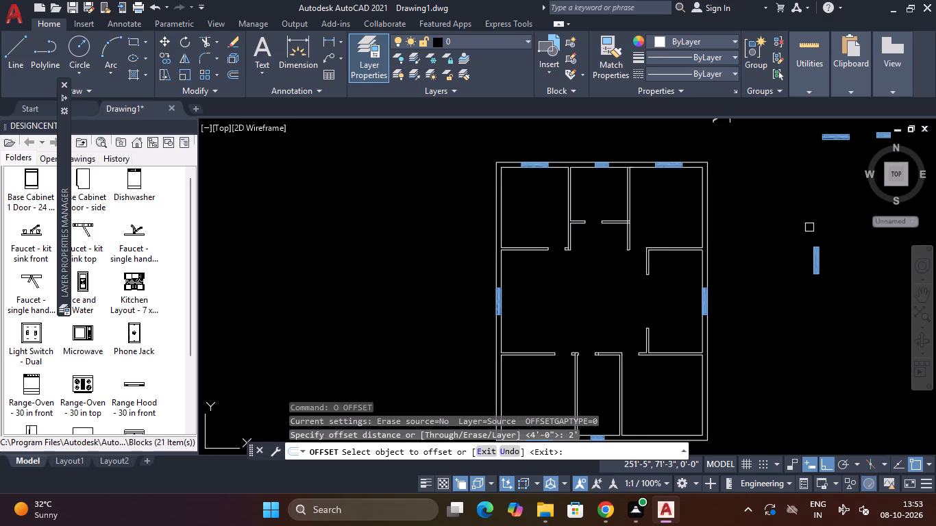
pyautogui.click(702, 333)
pyautogui.click(683, 334)
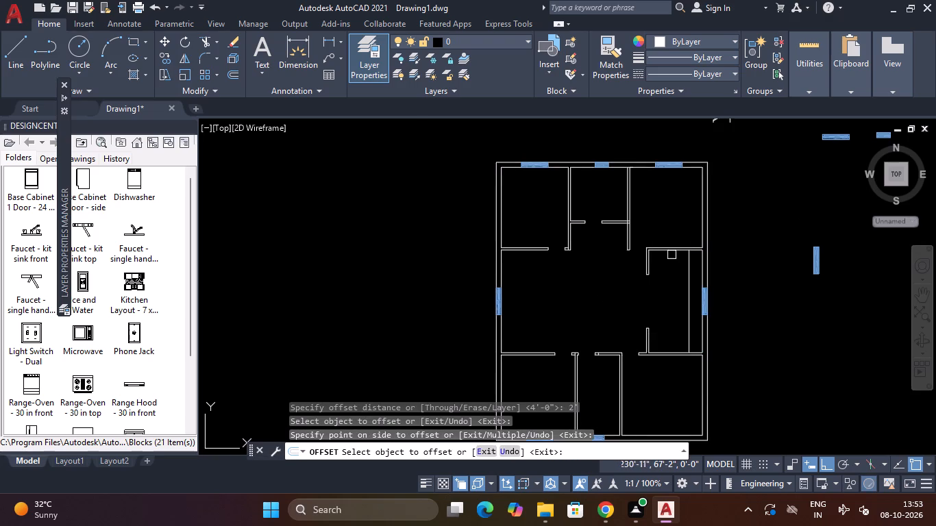
pyautogui.scroll(3, 672, 255)
pyautogui.click(674, 233)
pyautogui.click(674, 271)
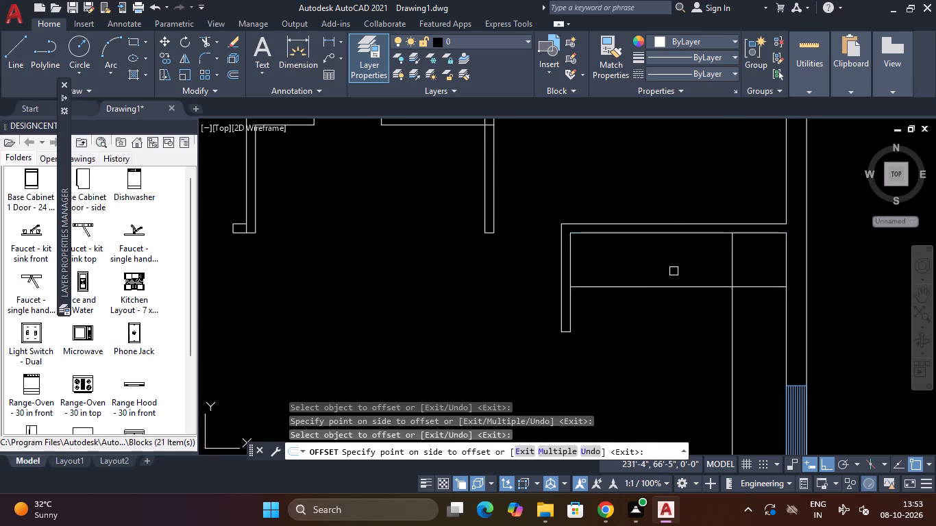
pyautogui.scroll(-3, 674, 273)
pyautogui.scroll(2, 669, 364)
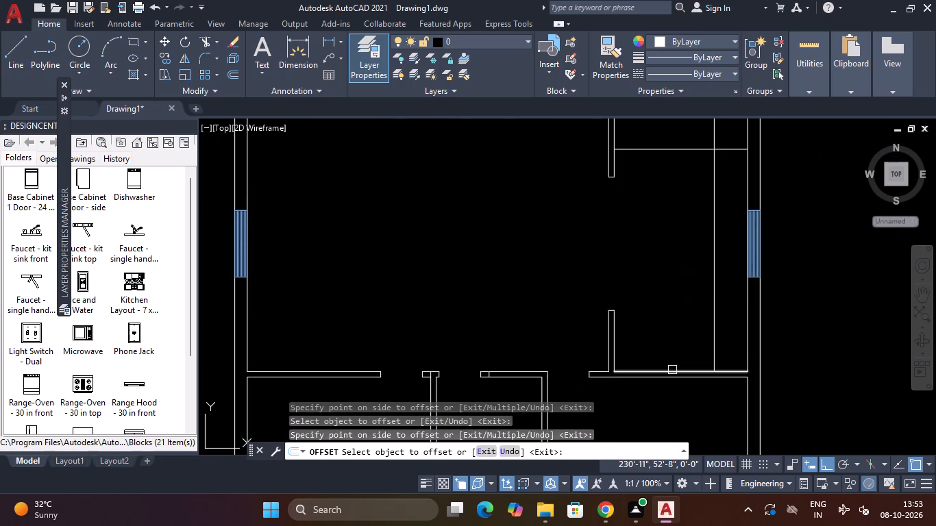
pyautogui.click(672, 370)
pyautogui.click(680, 346)
pyautogui.press('Escape')
pyautogui.press('Escape')
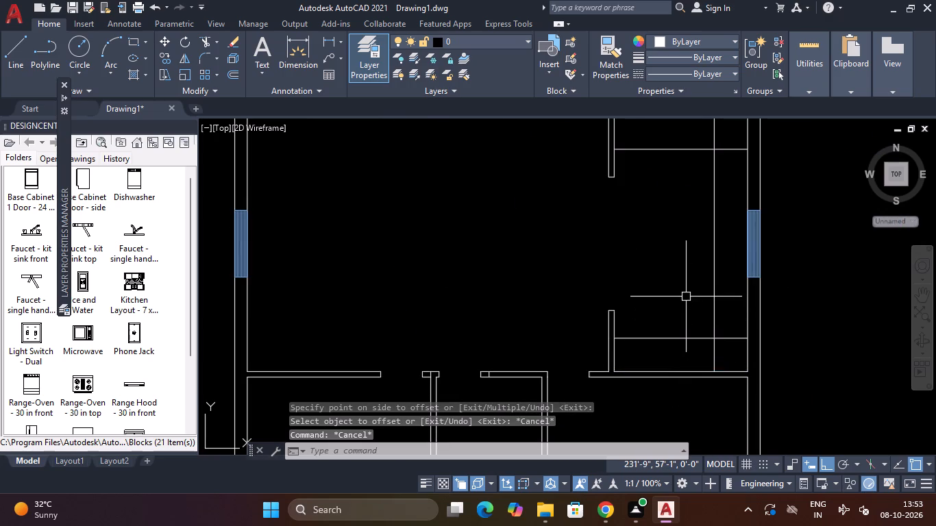
# Trim the crossing offset line ends at the lower outer corner of the middle-right room.
pyautogui.press('r')
pyautogui.press('Escape')
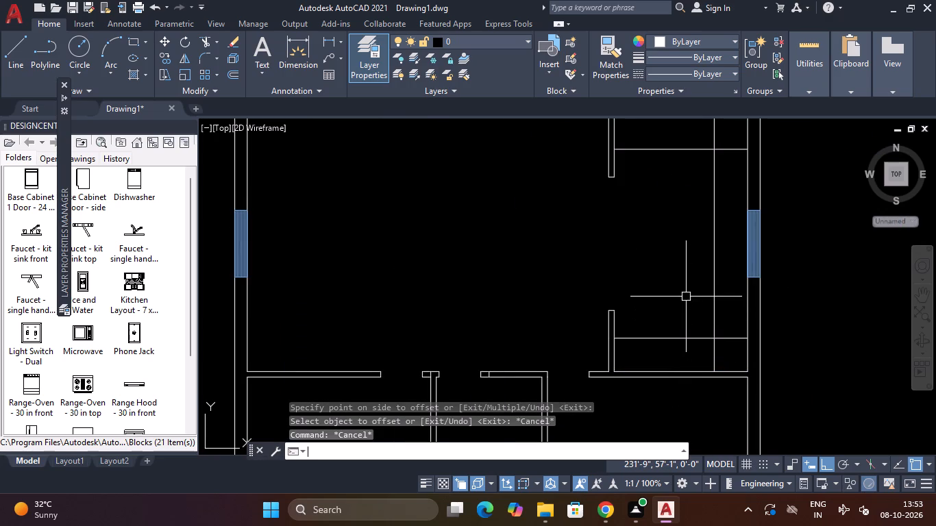
pyautogui.write('TR')
pyautogui.press('space')
pyautogui.scroll(3, 719, 360)
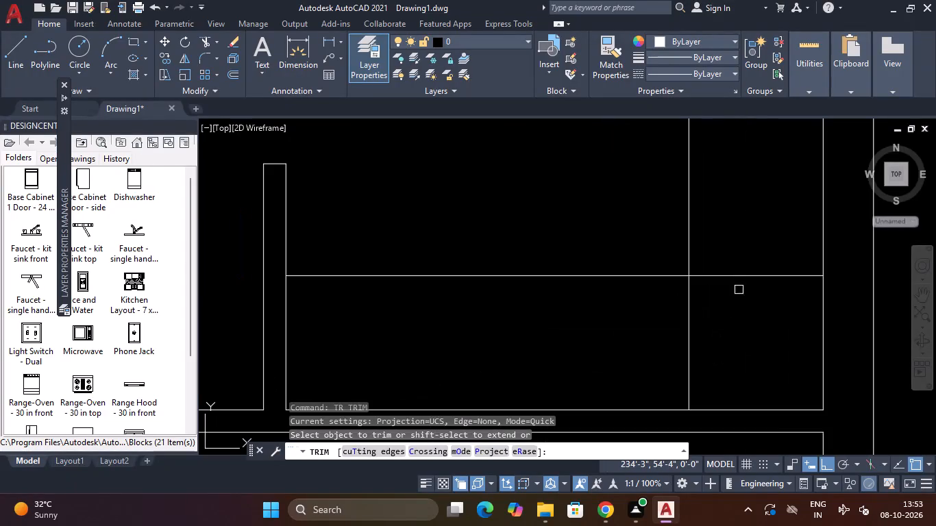
pyautogui.click(751, 228)
pyautogui.click(760, 327)
pyautogui.click(747, 335)
pyautogui.click(638, 362)
pyautogui.scroll(-3, 669, 325)
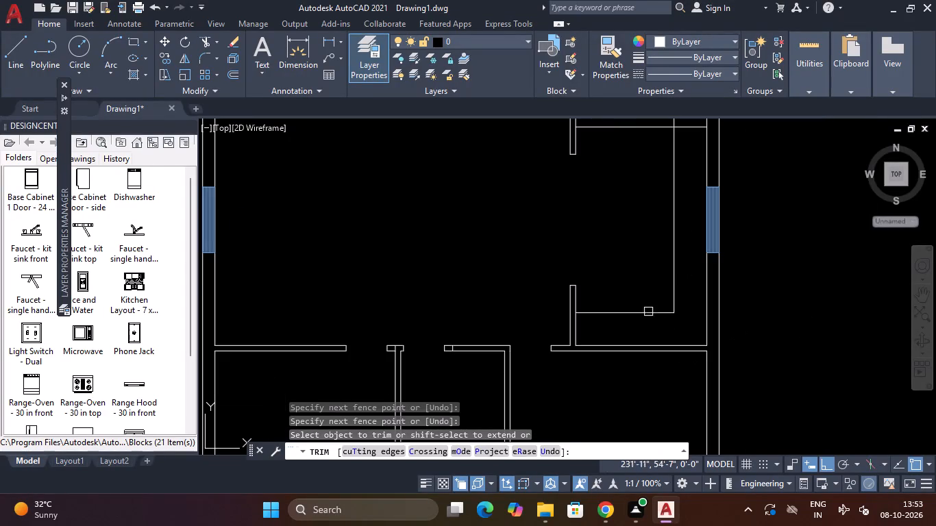
# Trim the crossing offset line ends at the upper outer corner of the middle-right room.
pyautogui.moveTo(643, 173); pyautogui.dragTo(647, 301, button='middle')
pyautogui.scroll(2, 715, 243)
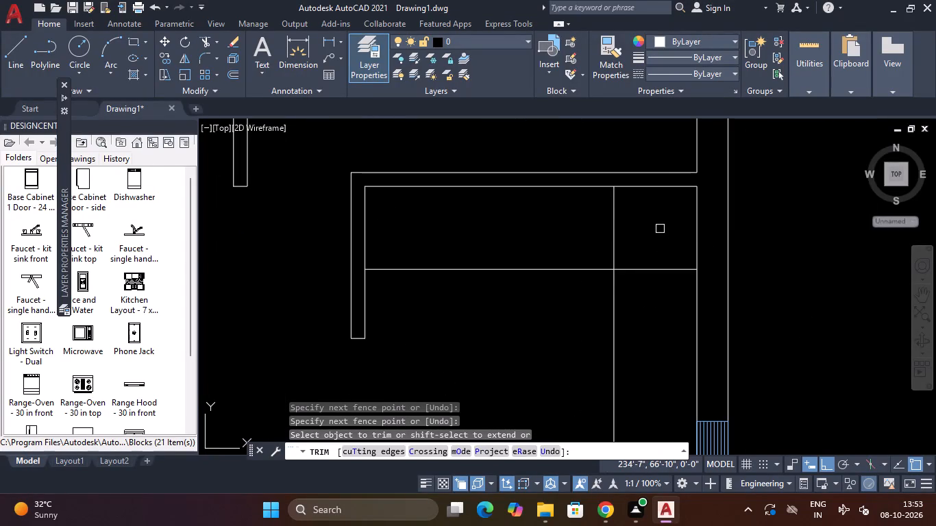
pyautogui.click(660, 228)
pyautogui.click(606, 230)
pyautogui.click(655, 231)
pyautogui.click(679, 333)
pyautogui.scroll(-3, 671, 326)
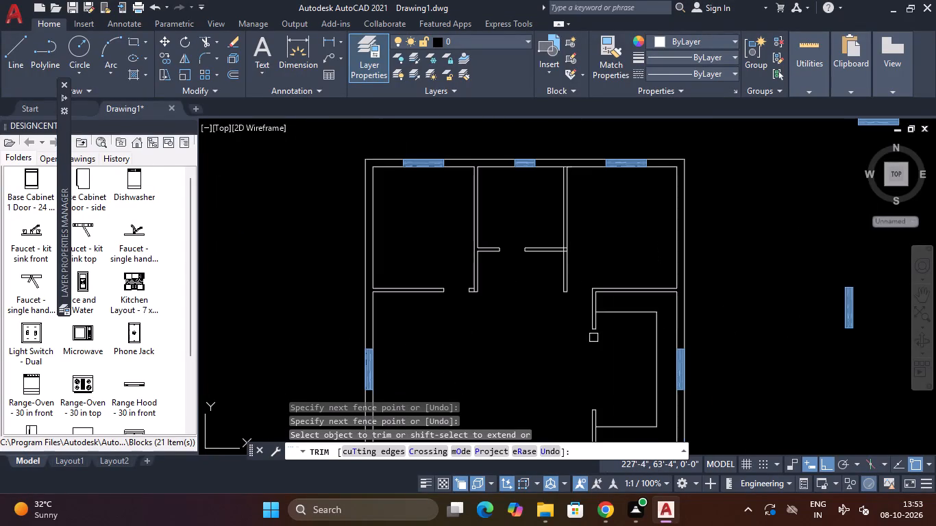
pyautogui.moveTo(591, 345); pyautogui.dragTo(595, 336, button='middle')
pyautogui.press('Escape')
pyautogui.press('Escape')
pyautogui.moveTo(541, 320); pyautogui.dragTo(595, 242, button='middle')
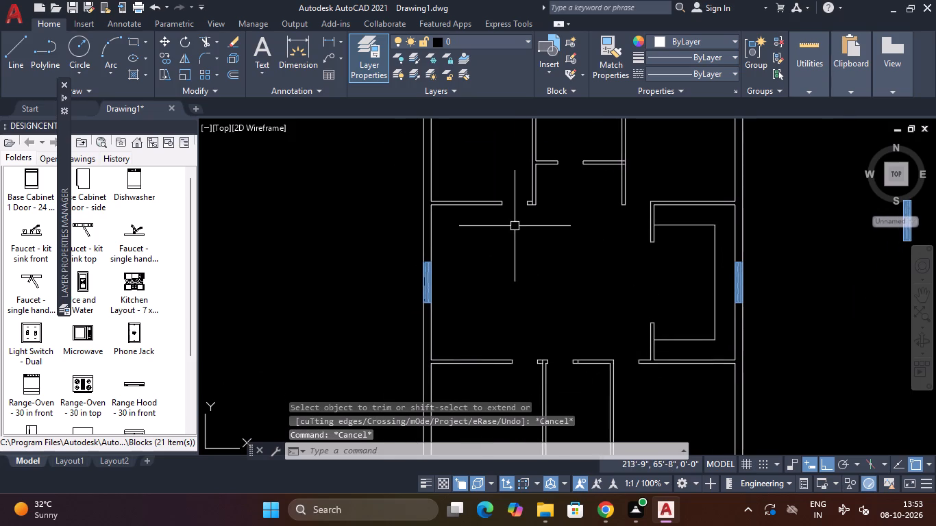
# Trim the overlapping wall lines where the top-middle room's lower partition meets its right partition.
pyautogui.press('Escape')
pyautogui.scroll(1, 548, 216)
pyautogui.moveTo(549, 227); pyautogui.dragTo(538, 364, button='middle')
pyautogui.press('Escape')
pyautogui.press('Escape')
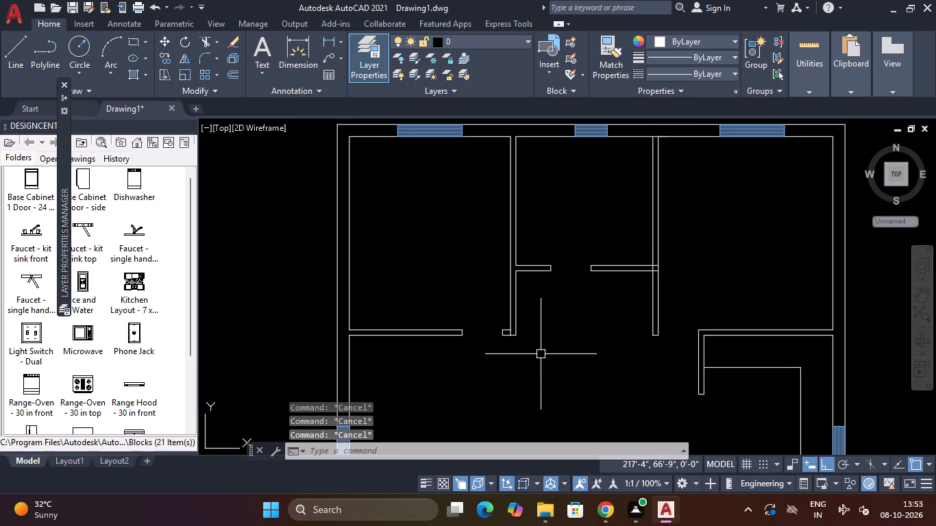
pyautogui.write('TR')
pyautogui.press('space')
pyautogui.scroll(4, 652, 268)
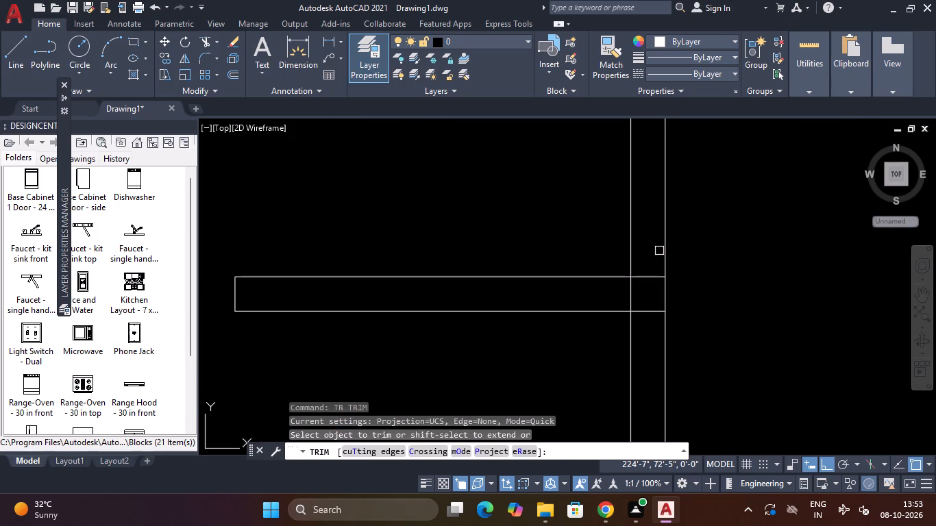
pyautogui.click(655, 250)
pyautogui.click(646, 281)
pyautogui.click(643, 286)
pyautogui.click(604, 299)
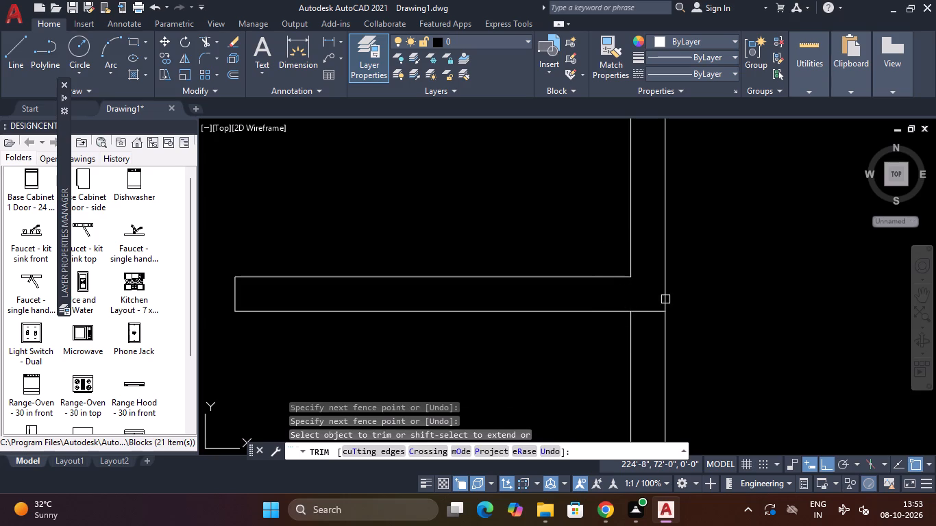
pyautogui.click(652, 297)
pyautogui.click(642, 319)
# Trim the leftover cross lines inside the partition ends beside the lower-middle room's door opening.
pyautogui.scroll(-6, 645, 319)
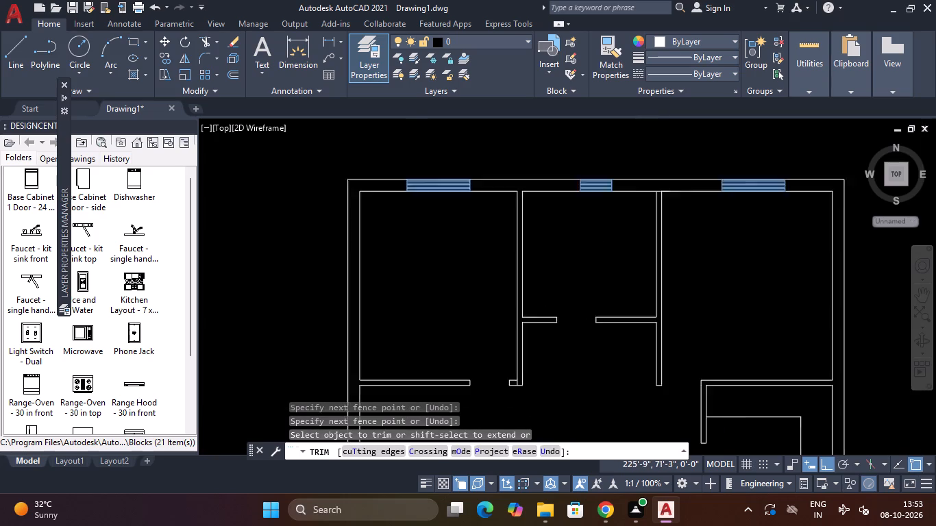
pyautogui.moveTo(717, 288); pyautogui.dragTo(727, 264, button='middle')
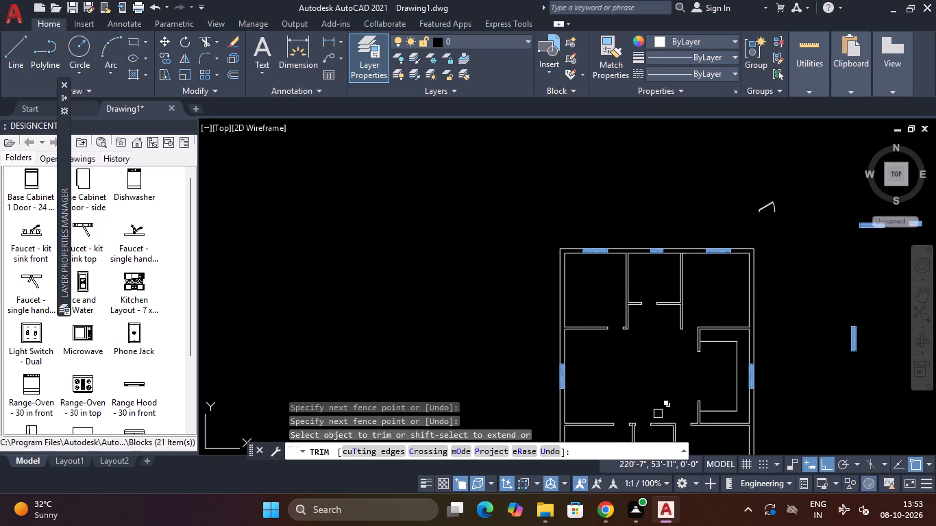
pyautogui.moveTo(658, 397); pyautogui.dragTo(729, 258, button='middle')
pyautogui.scroll(3, 714, 312)
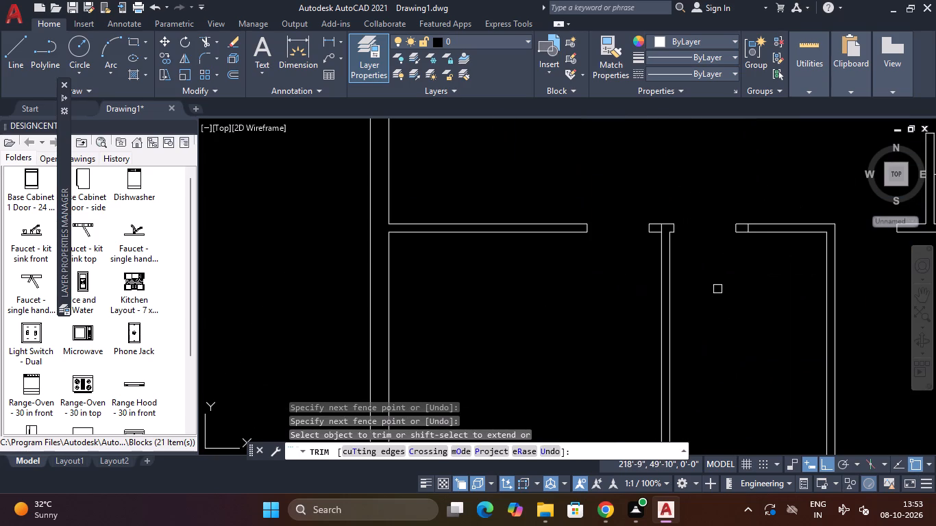
pyautogui.scroll(4, 750, 226)
pyautogui.click(747, 225)
pyautogui.click(715, 234)
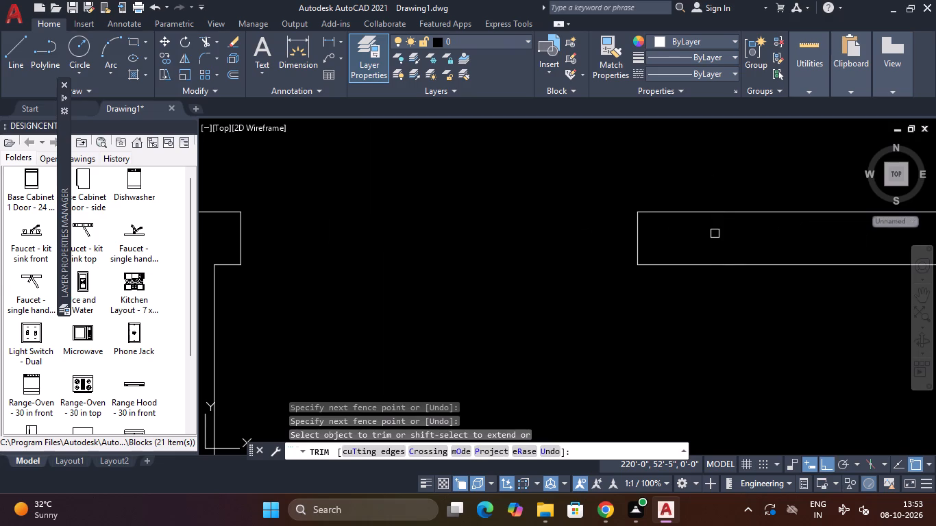
pyautogui.scroll(-3, 715, 234)
pyautogui.scroll(4, 569, 236)
pyautogui.moveTo(635, 227); pyautogui.dragTo(603, 224)
pyautogui.click(590, 229)
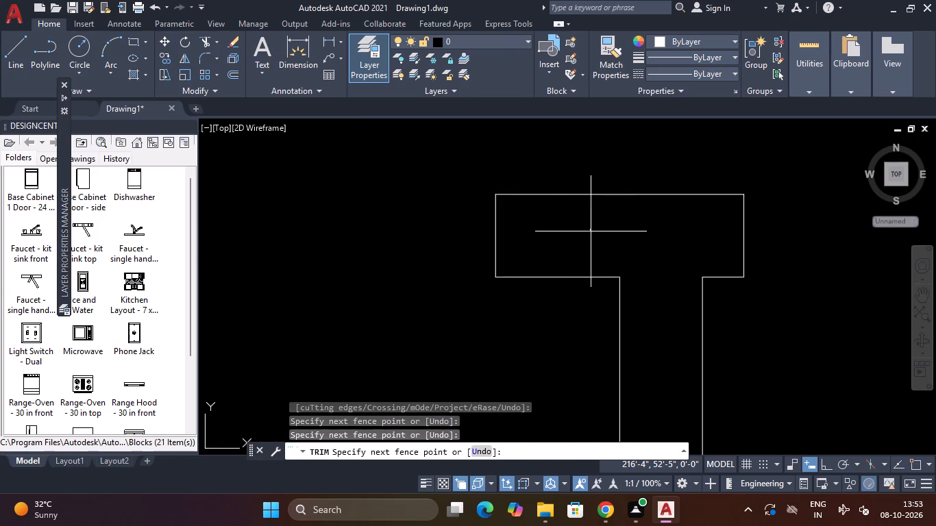
pyautogui.scroll(-5, 591, 231)
pyautogui.moveTo(540, 247); pyautogui.dragTo(566, 240, button='middle')
pyautogui.press('Escape')
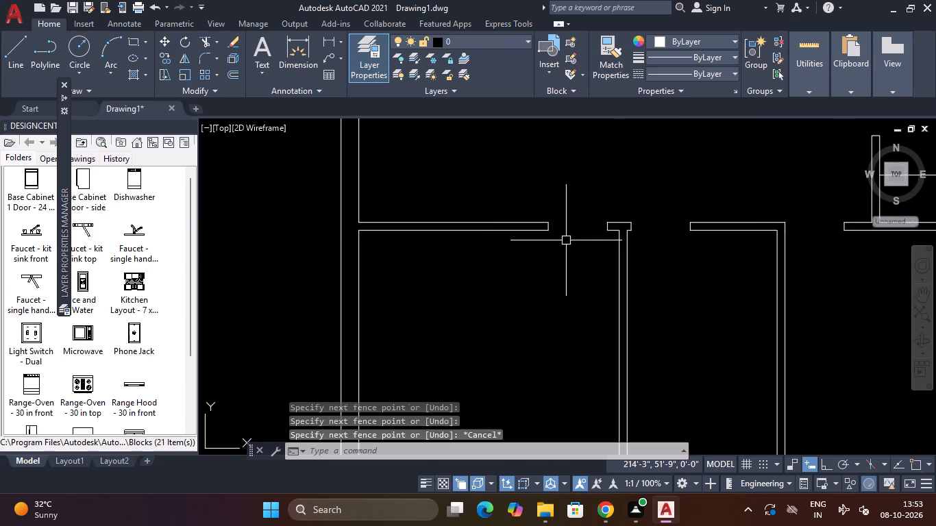
# Trim the leftover line inside the short partition stub at the top-left room's lower inner corner.
pyautogui.moveTo(587, 197); pyautogui.dragTo(565, 304, button='middle')
pyautogui.scroll(-2, 574, 305)
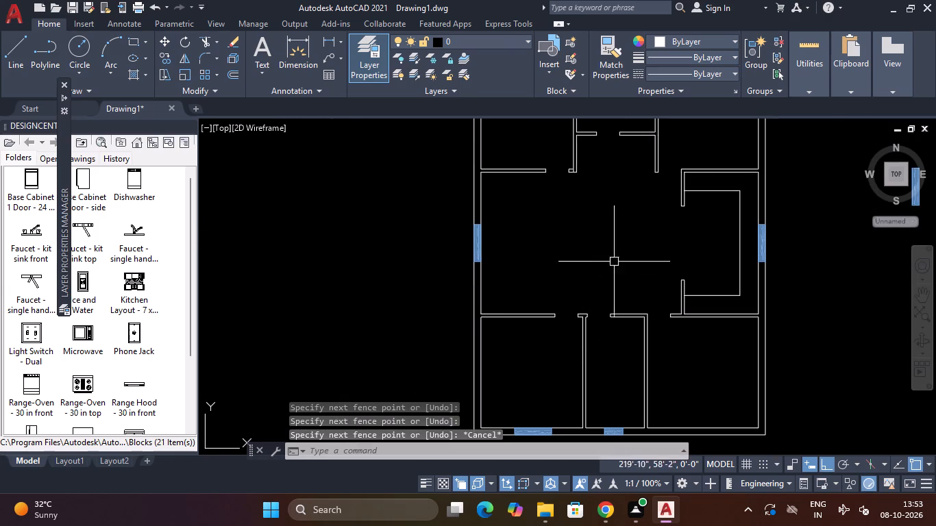
pyautogui.middleClick(595, 192)
pyautogui.moveTo(593, 221); pyautogui.dragTo(590, 325, button='middle')
pyautogui.press('space')
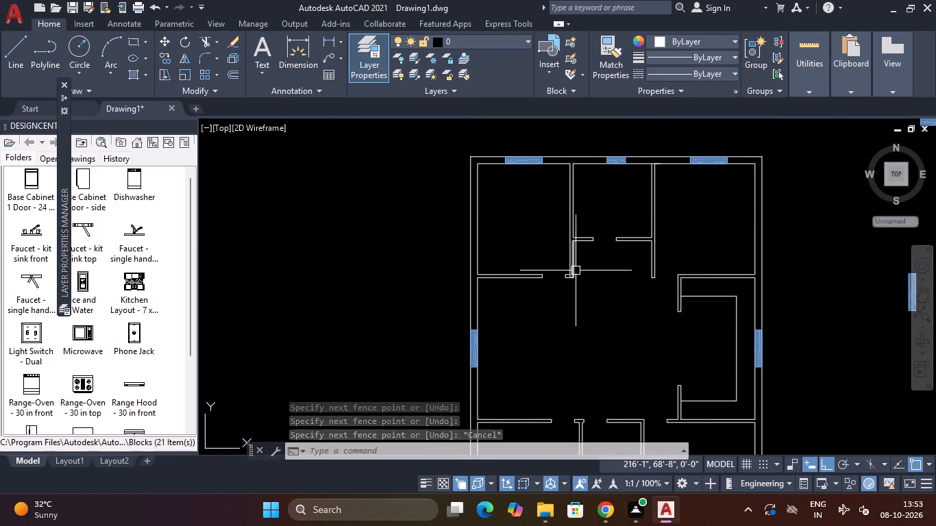
pyautogui.scroll(8, 575, 269)
pyautogui.click(541, 305)
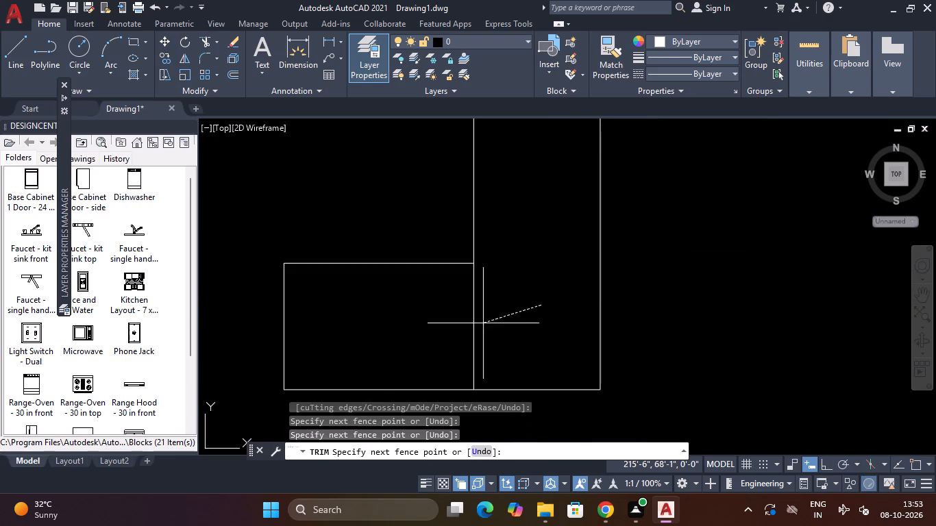
pyautogui.click(461, 325)
pyautogui.press('Escape')
# Close the DesignCenter palette.
pyautogui.scroll(-8, 477, 319)
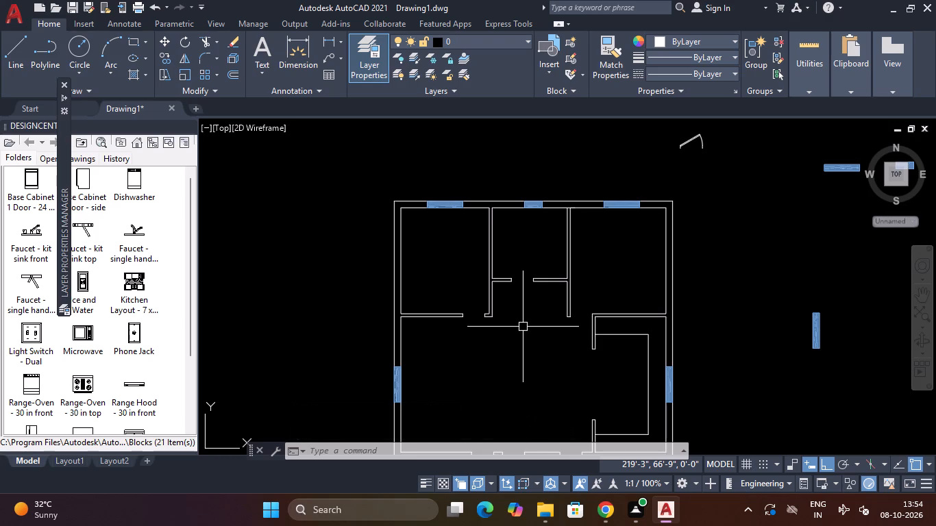
pyautogui.scroll(1, 534, 323)
pyautogui.scroll(-3, 534, 323)
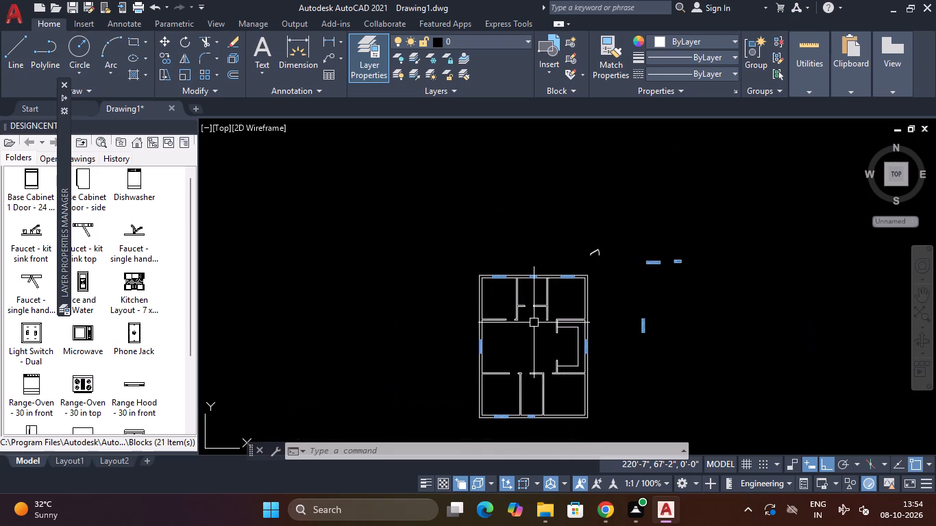
pyautogui.moveTo(534, 323); pyautogui.dragTo(594, 190, button='middle')
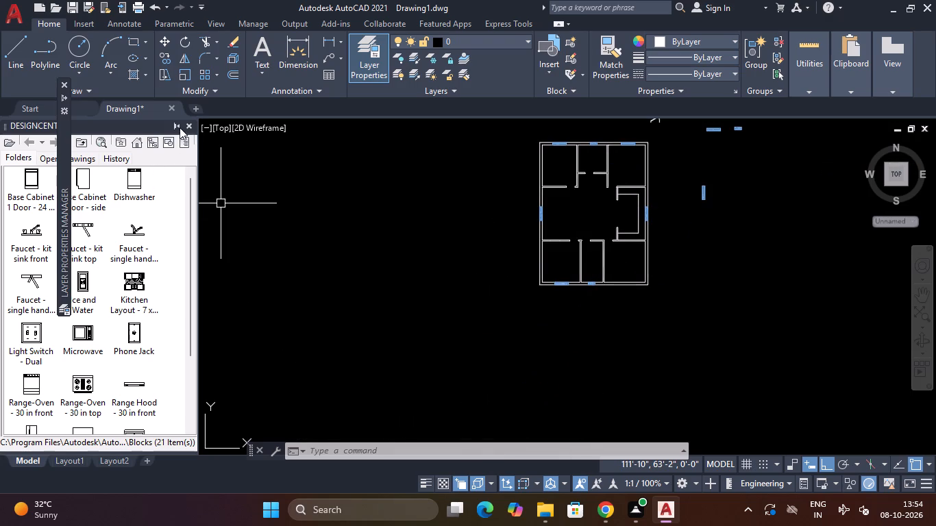
pyautogui.click(190, 123)
# Erase the upper horizontal offset line in the middle-right room.
pyautogui.moveTo(434, 214); pyautogui.dragTo(384, 279, button='middle')
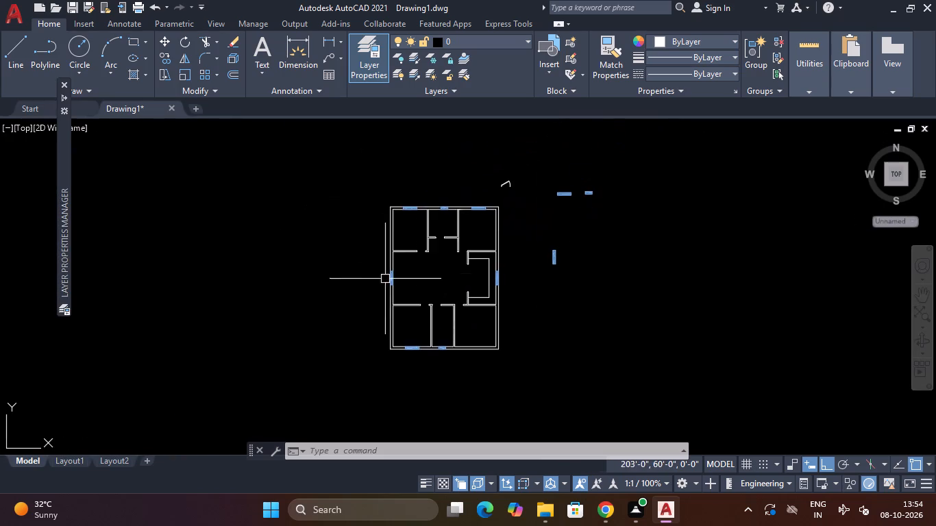
pyautogui.scroll(2, 464, 234)
pyautogui.scroll(2, 478, 312)
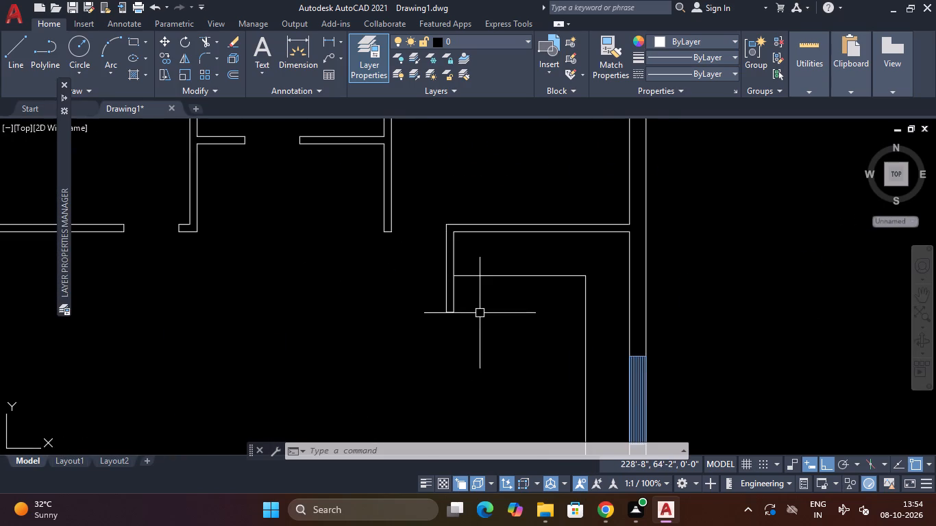
pyautogui.moveTo(480, 314); pyautogui.dragTo(501, 264, button='middle')
pyautogui.click(543, 193)
pyautogui.click(530, 248)
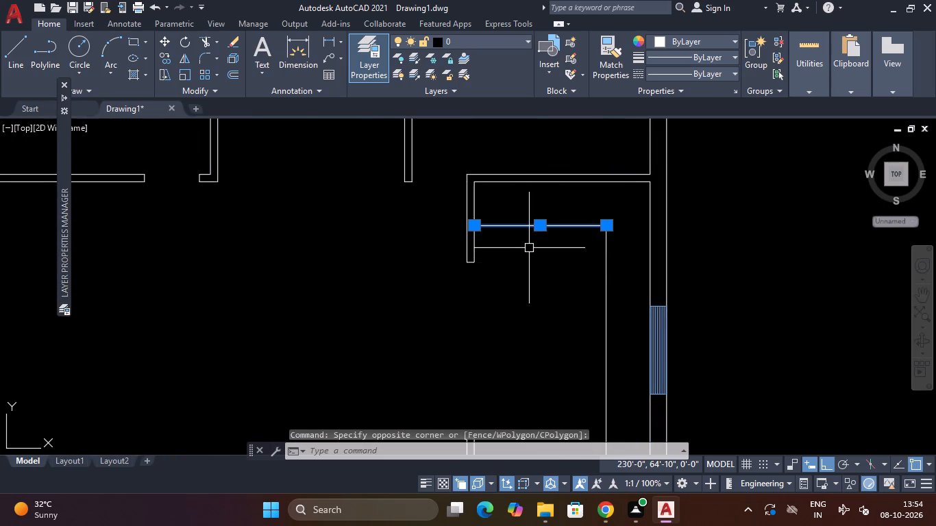
pyautogui.press('Delete')
pyautogui.press('Escape')
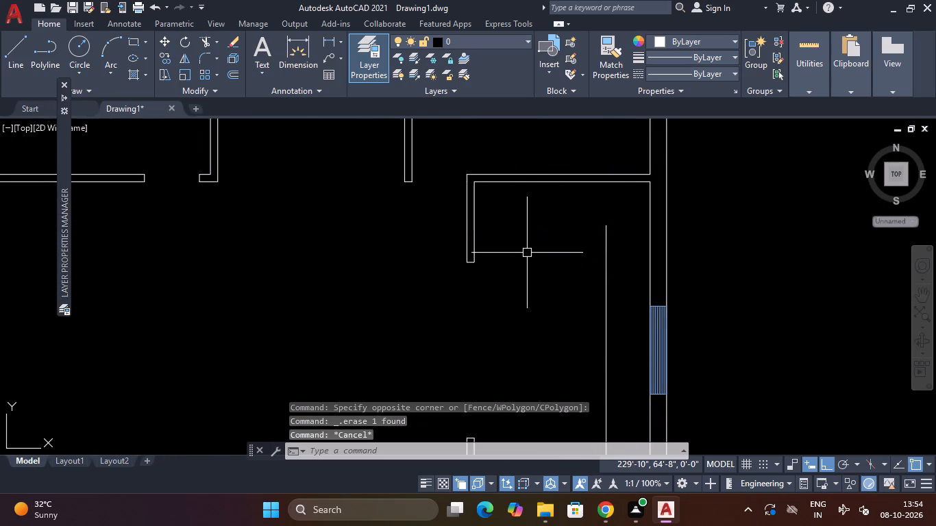
# Extend the vertical offset line in the middle-right room up to the room's upper partition.
pyautogui.write('EX')
pyautogui.press('space')
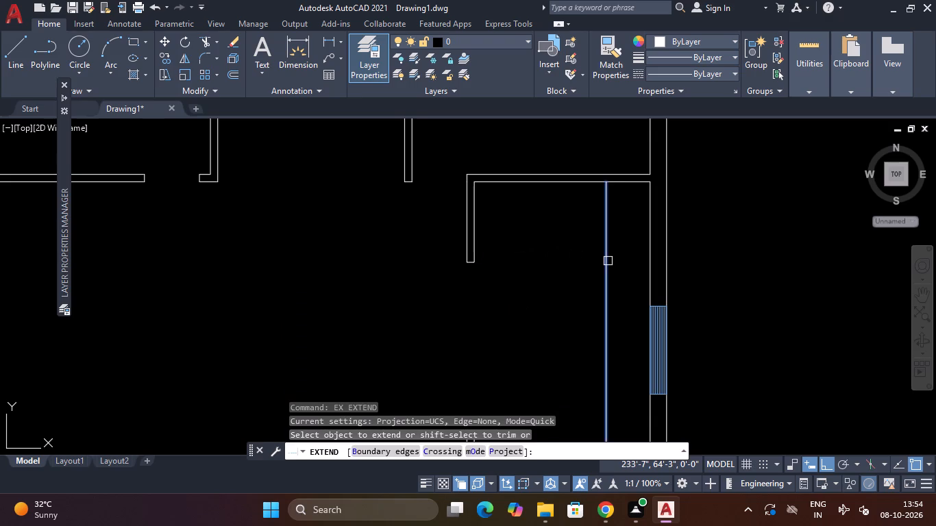
pyautogui.click(608, 261)
pyautogui.press('Escape')
# Copy the door block above the plan by its hinge-side jamb corner into the top-right room's door opening, with Ortho off.
pyautogui.scroll(-4, 536, 306)
pyautogui.moveTo(536, 306); pyautogui.dragTo(554, 274, button='middle')
pyautogui.press('Escape')
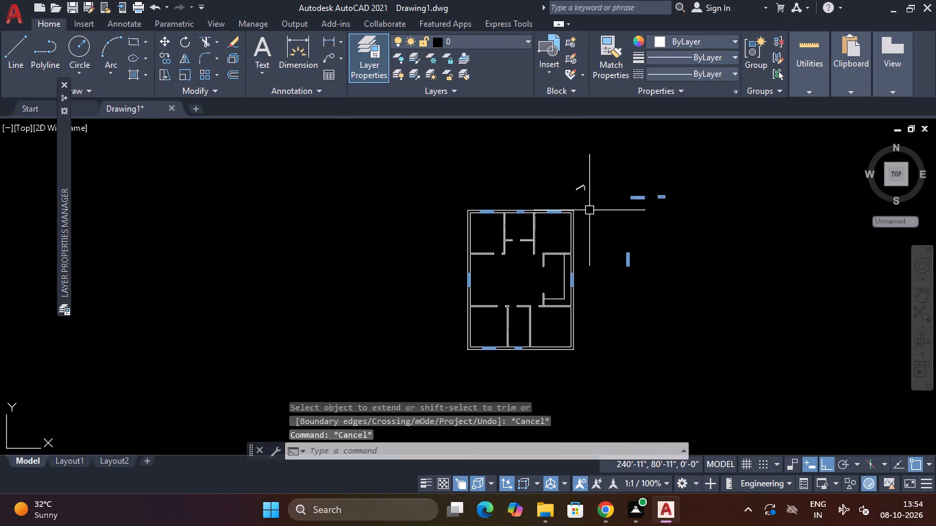
pyautogui.press('Escape')
pyautogui.moveTo(591, 214); pyautogui.dragTo(581, 244, button='middle')
pyautogui.middleClick(581, 244)
pyautogui.scroll(2, 565, 207)
pyautogui.click(616, 212)
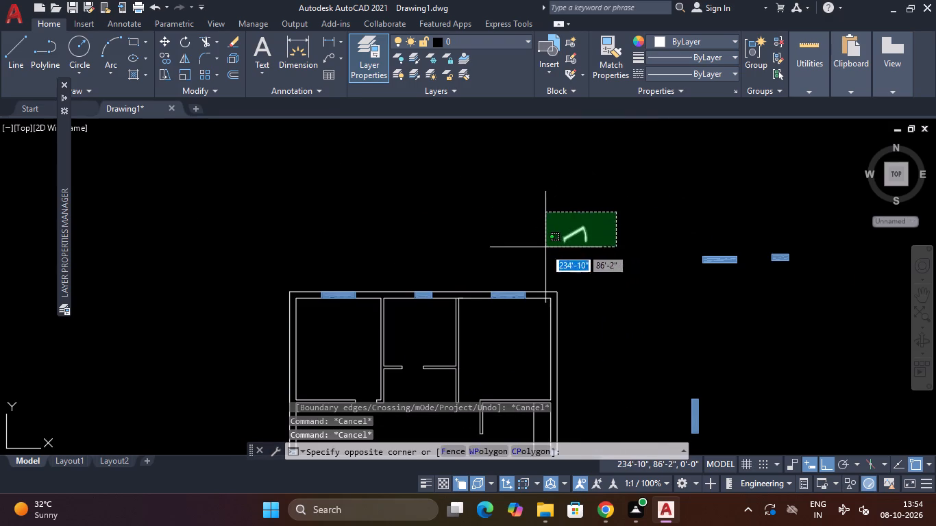
pyautogui.click(545, 248)
pyautogui.press('c')
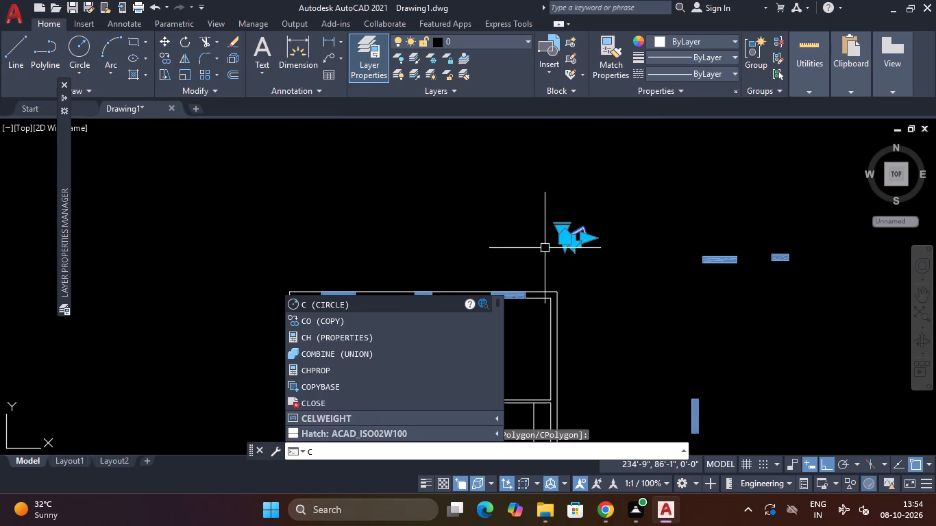
pyautogui.write('O')
pyautogui.press('space')
pyautogui.scroll(2, 565, 243)
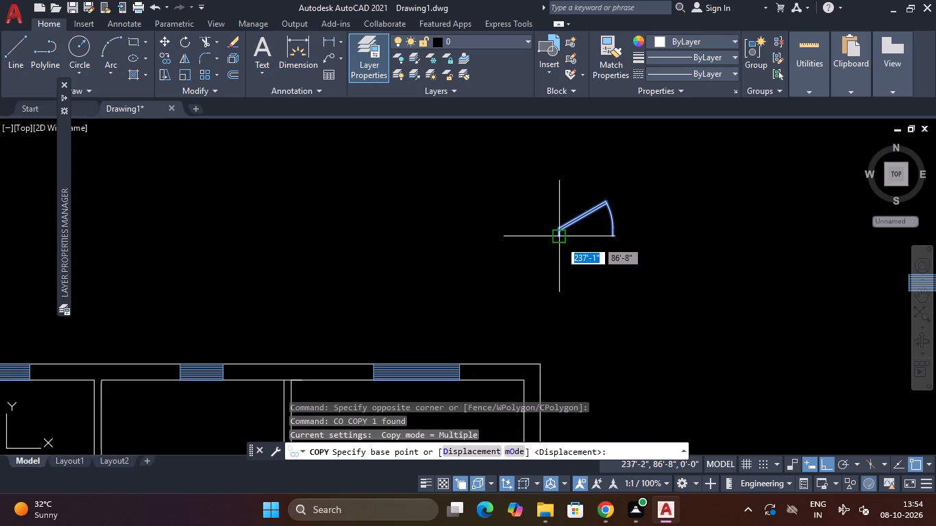
pyautogui.click(555, 238)
pyautogui.scroll(-1, 528, 280)
pyautogui.moveTo(520, 284); pyautogui.dragTo(579, 184, button='middle')
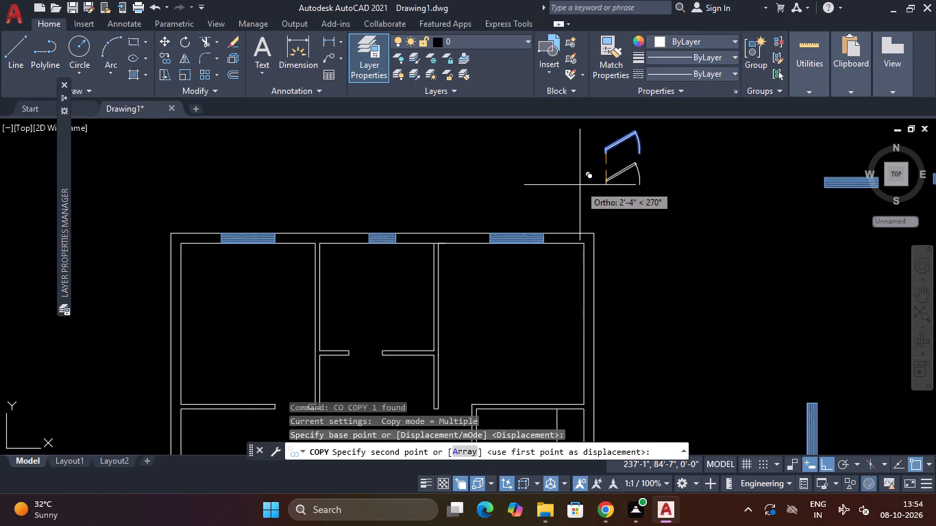
pyautogui.press('F8')
pyautogui.moveTo(491, 310); pyautogui.dragTo(530, 253, button='middle')
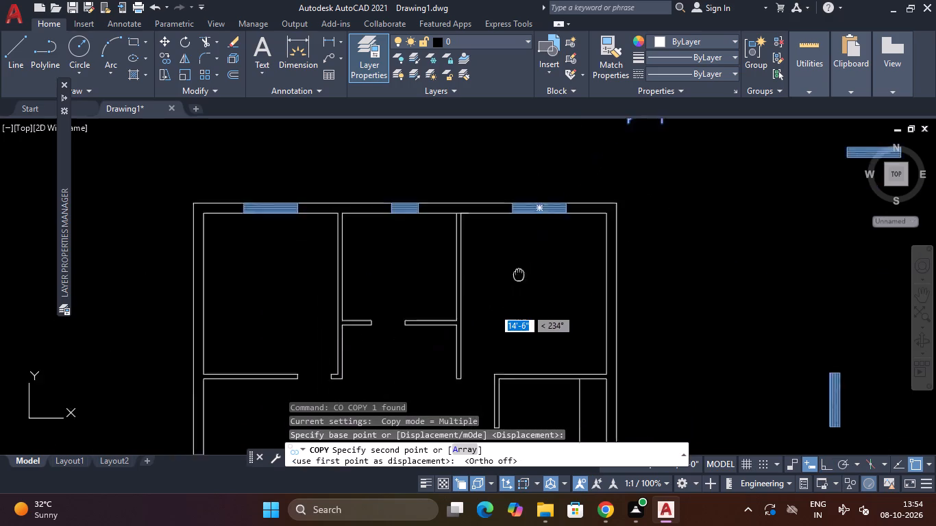
pyautogui.moveTo(530, 253); pyautogui.dragTo(559, 196, button='middle')
pyautogui.scroll(2, 512, 294)
pyautogui.click(495, 300)
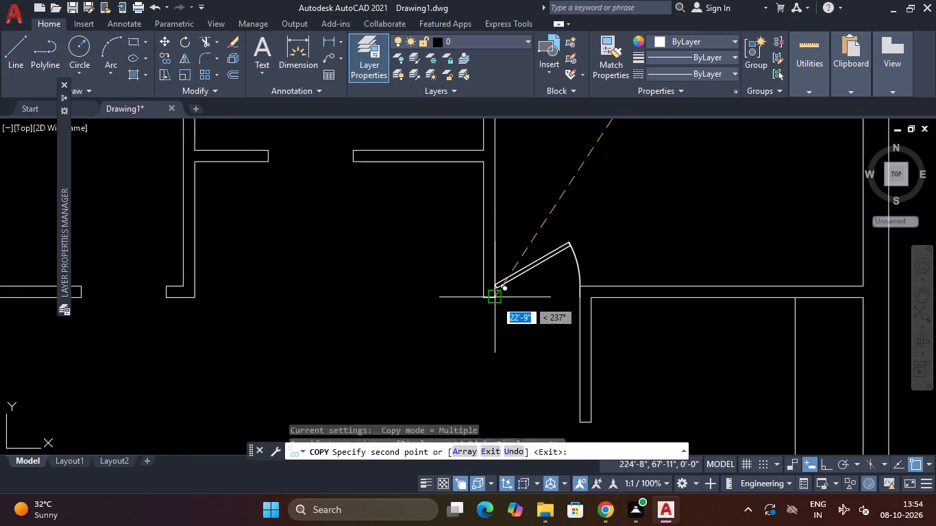
# Place further copies of the door block in the top-middle and top-left rooms' door openings.
pyautogui.moveTo(343, 303); pyautogui.dragTo(502, 301, button='middle')
pyautogui.moveTo(475, 267); pyautogui.dragTo(482, 310, button='middle')
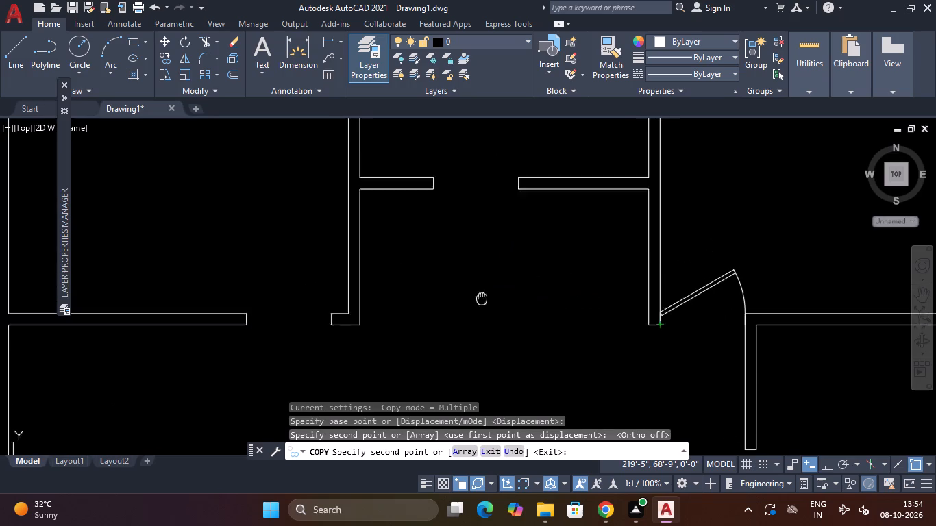
pyautogui.moveTo(482, 310); pyautogui.dragTo(484, 351, button='middle')
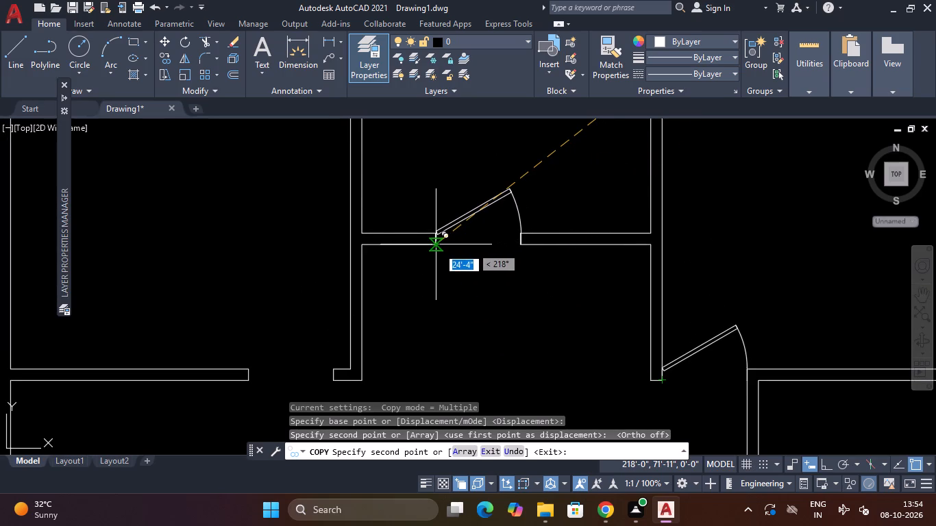
pyautogui.click(438, 247)
pyautogui.scroll(-2, 436, 275)
pyautogui.moveTo(432, 297); pyautogui.dragTo(561, 232, button='middle')
pyautogui.scroll(3, 481, 262)
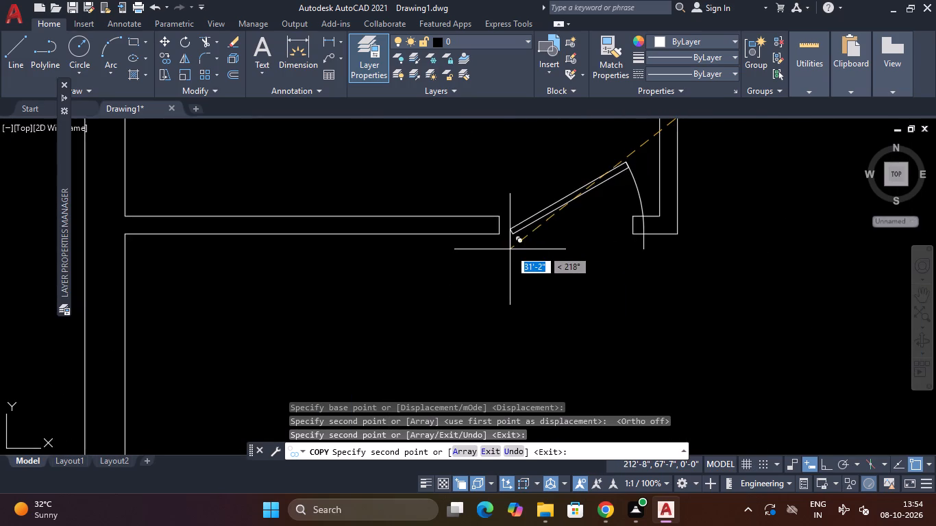
pyautogui.click(498, 233)
# Place copies of the door block in the lower-left and lower-middle rooms' door openings.
pyautogui.scroll(-3, 516, 242)
pyautogui.moveTo(506, 286); pyautogui.dragTo(598, 90, button='middle')
pyautogui.scroll(-1, 611, 134)
pyautogui.scroll(3, 617, 196)
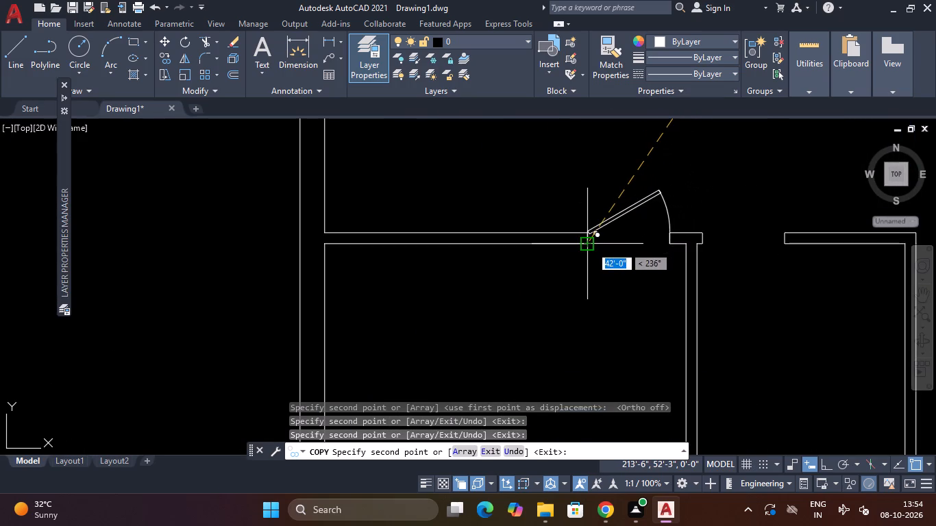
pyautogui.click(589, 246)
pyautogui.scroll(-2, 693, 192)
pyautogui.moveTo(694, 192); pyautogui.dragTo(576, 180, button='middle')
pyautogui.scroll(2, 589, 194)
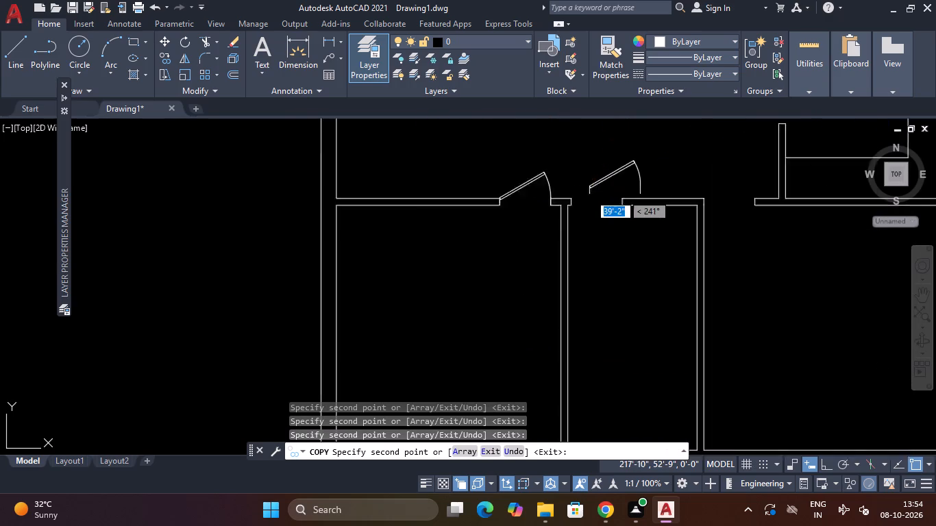
pyautogui.scroll(1, 589, 194)
pyautogui.click(539, 226)
# Place the last copy of the door block in the lower-right room's door opening and end the copying.
pyautogui.scroll(-3, 554, 223)
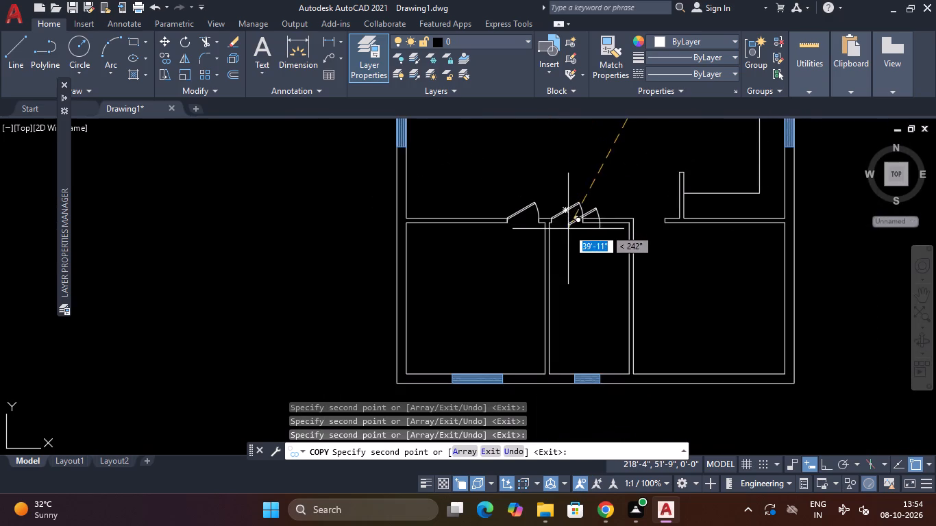
pyautogui.moveTo(568, 229); pyautogui.dragTo(476, 230, button='middle')
pyautogui.scroll(3, 541, 228)
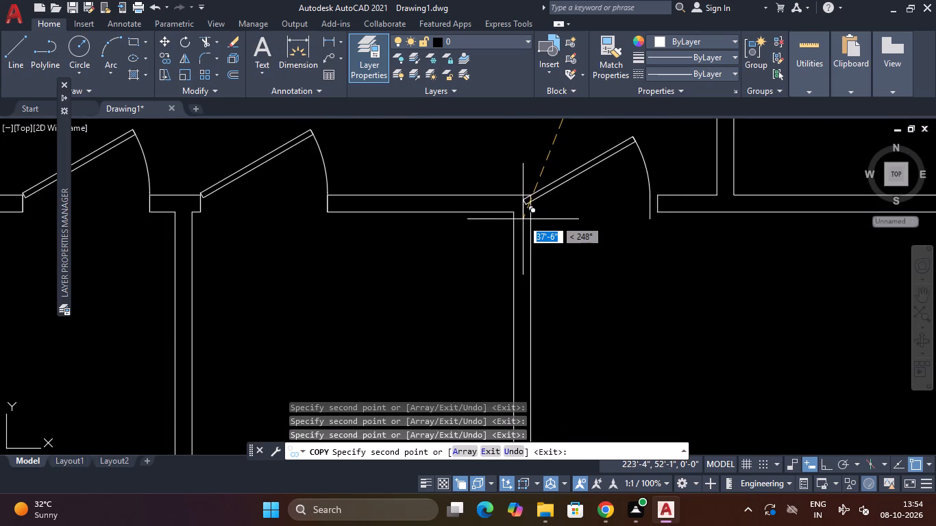
pyautogui.click(529, 212)
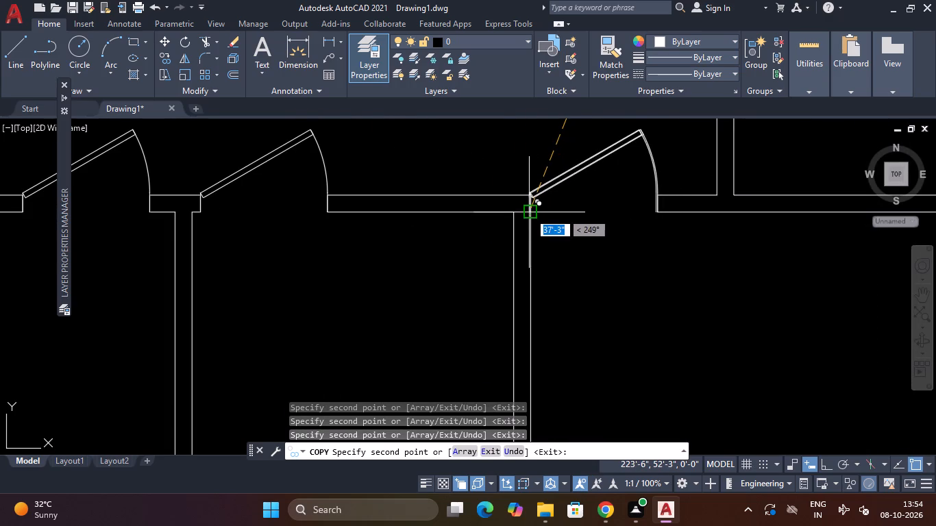
pyautogui.scroll(-3, 529, 212)
pyautogui.moveTo(517, 141); pyautogui.dragTo(481, 256, button='middle')
pyautogui.scroll(-1, 502, 242)
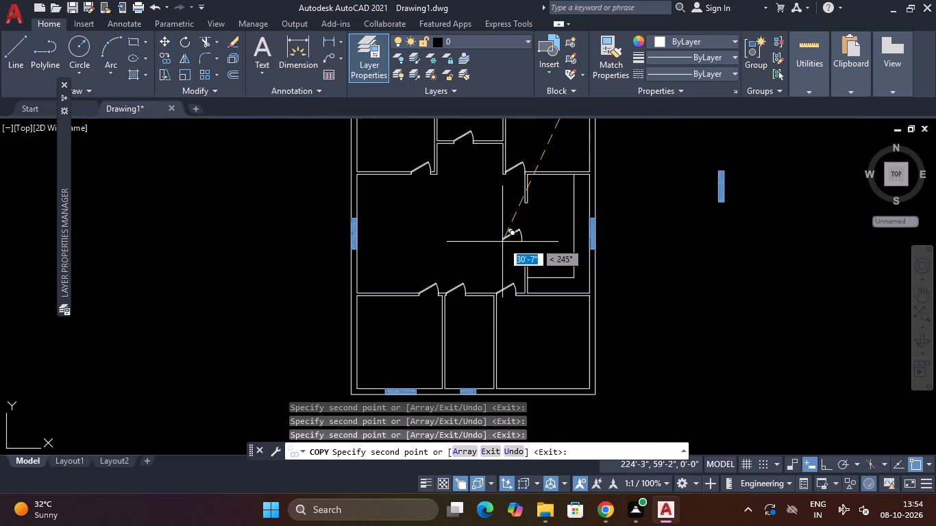
pyautogui.moveTo(441, 240); pyautogui.dragTo(557, 190, button='middle')
pyautogui.press('Escape')
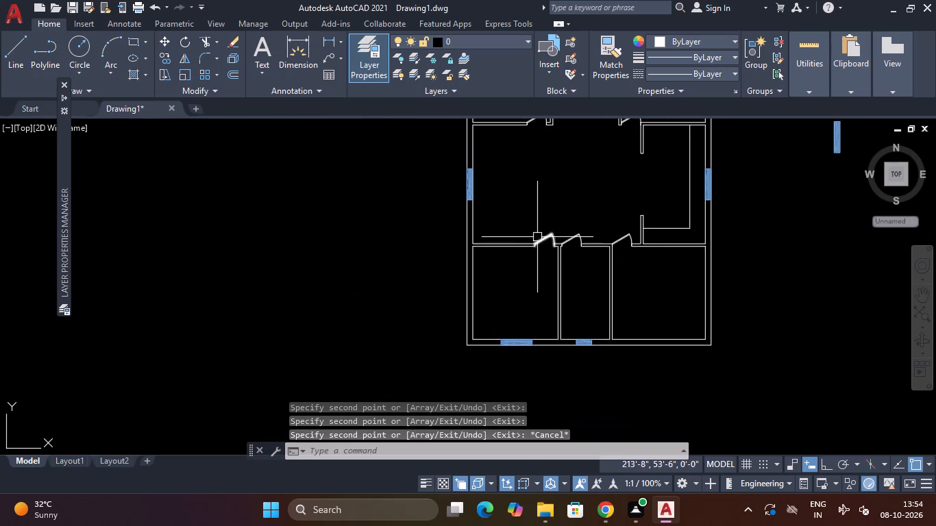
# Flip the lower-left room's door so it swings into the room and hinges on the side nearest the lower-middle room.
pyautogui.click(542, 242)
pyautogui.scroll(4, 543, 253)
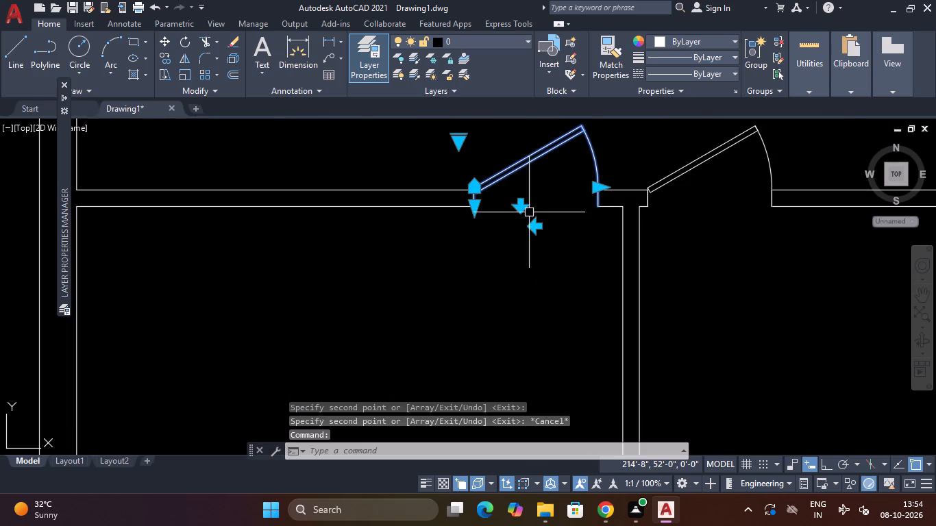
pyautogui.click(522, 200)
pyautogui.moveTo(558, 205); pyautogui.dragTo(552, 224, button='middle')
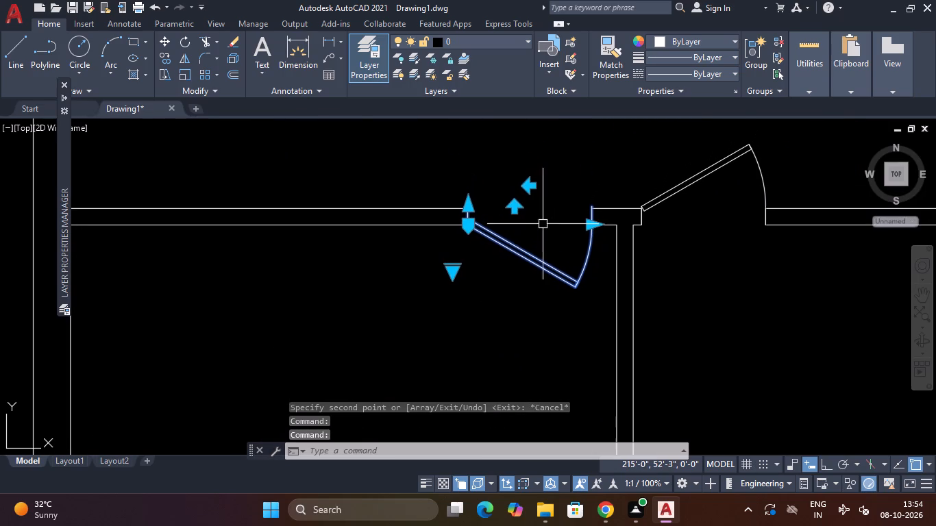
pyautogui.click(531, 186)
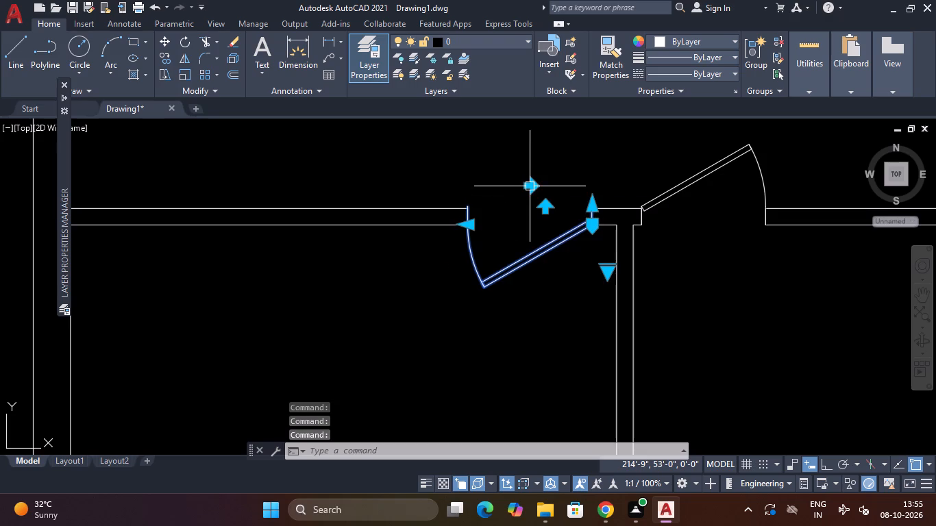
pyautogui.press('Escape')
# Flip the lower-middle room's door so it swings down into the room, keeping its hinge side.
pyautogui.moveTo(555, 177); pyautogui.dragTo(498, 210, button='middle')
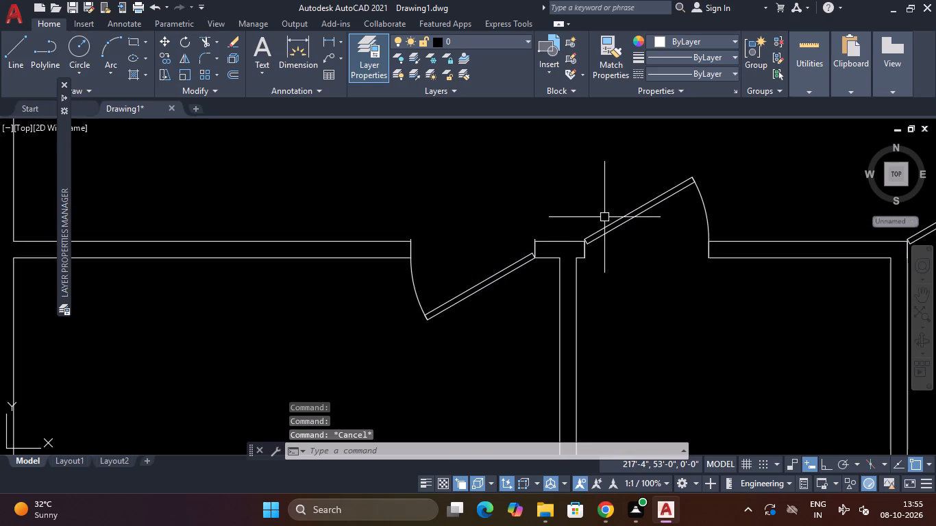
pyautogui.click(613, 222)
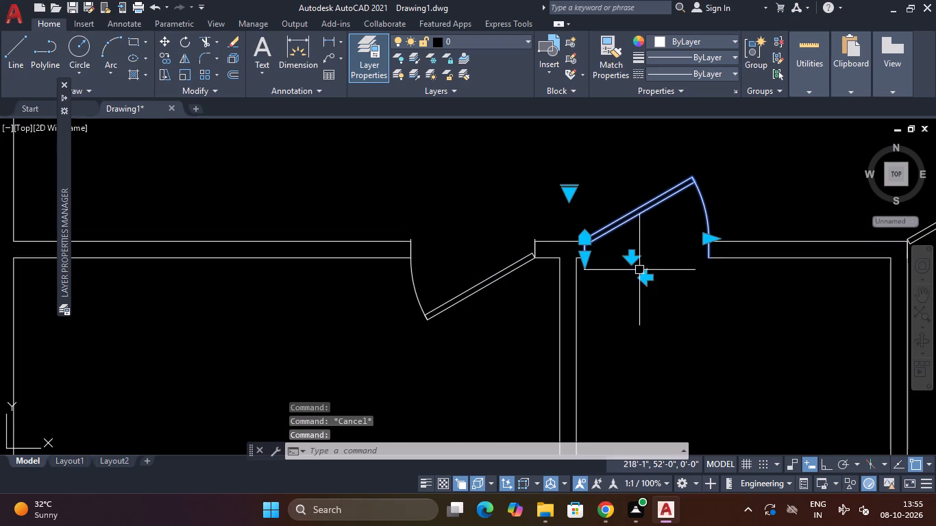
pyautogui.click(634, 257)
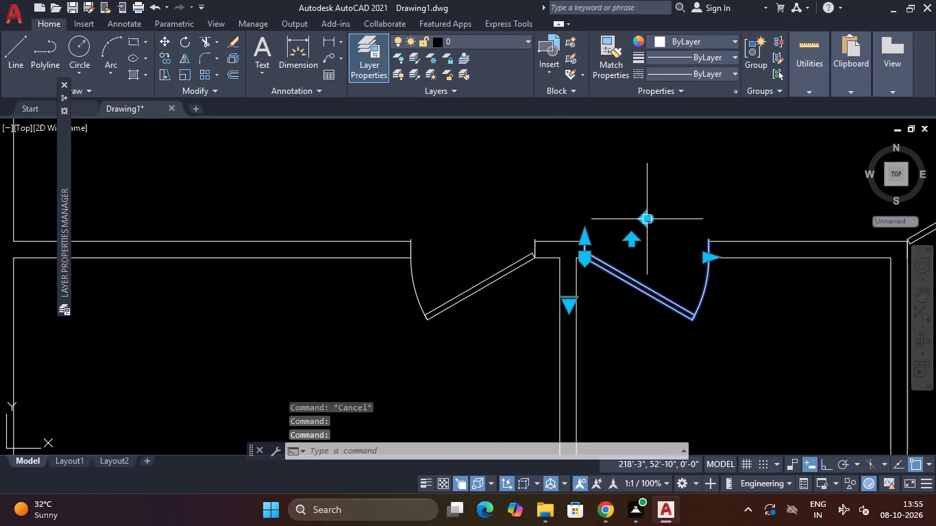
pyautogui.press('Escape')
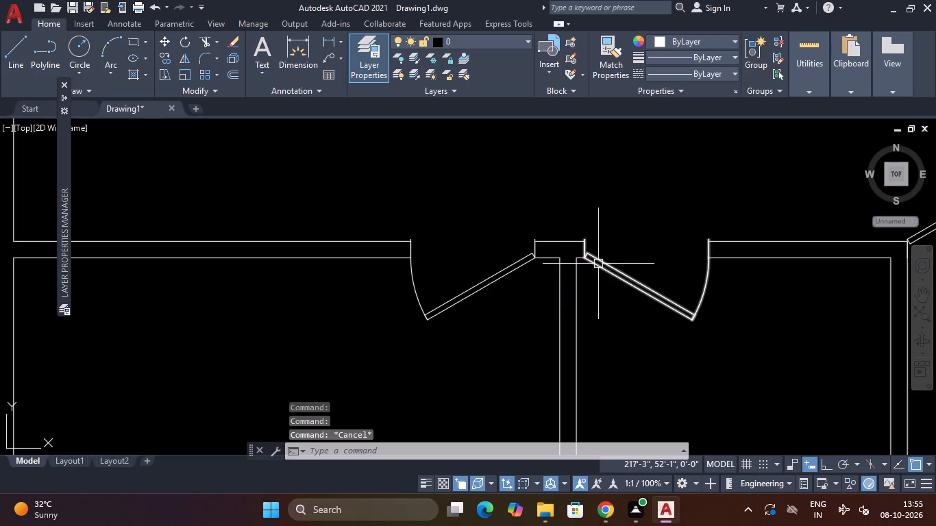
# Move the lower-middle room's door so its upper jamb end sits on the partition's upper corner.
pyautogui.click(598, 264)
pyautogui.press('m')
pyautogui.press('space')
pyautogui.scroll(3, 584, 240)
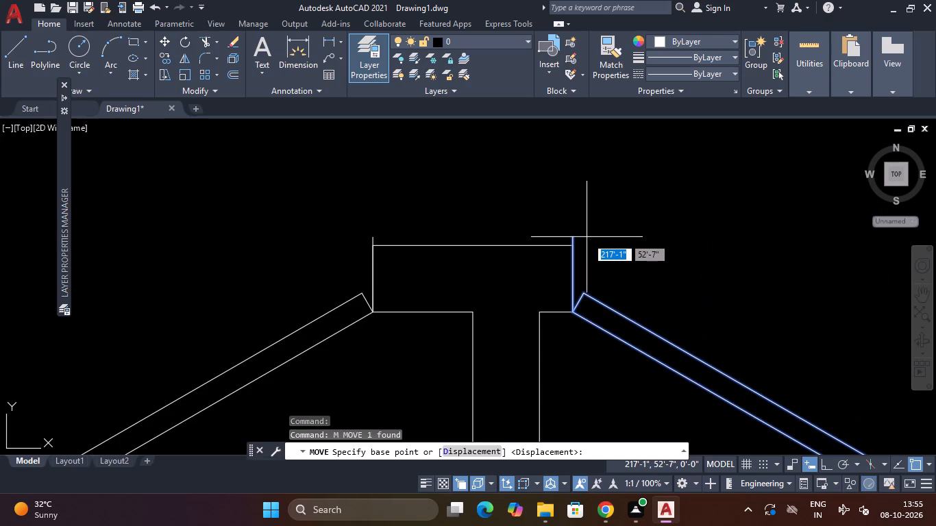
pyautogui.click(574, 237)
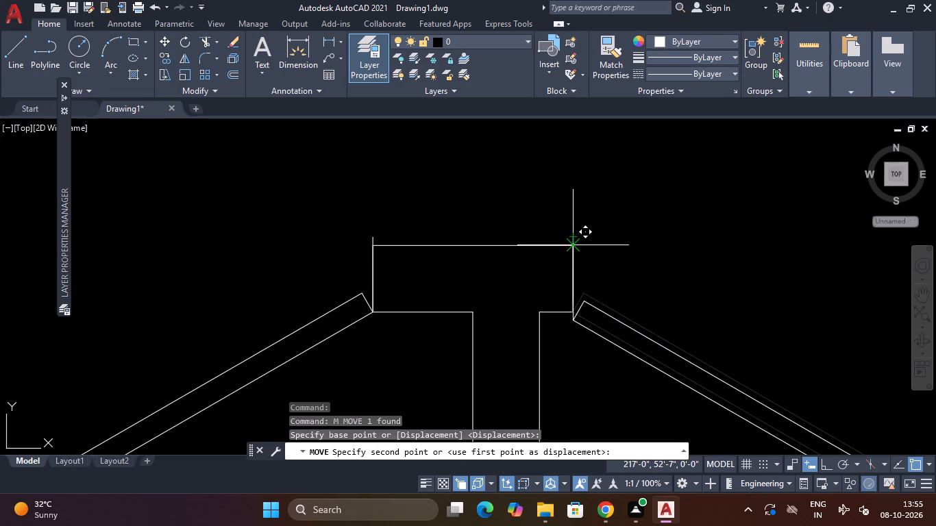
pyautogui.click(574, 249)
# Move the lower-left room's door so its upper jamb end sits on the partition's upper corner.
pyautogui.scroll(-3, 576, 249)
pyautogui.scroll(3, 519, 260)
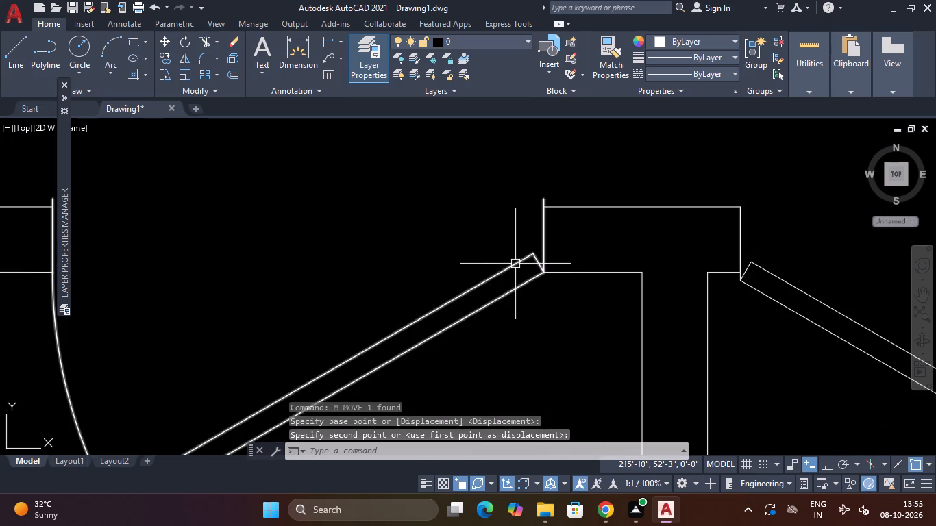
pyautogui.click(514, 254)
pyautogui.click(508, 277)
pyautogui.press('m')
pyautogui.press('space')
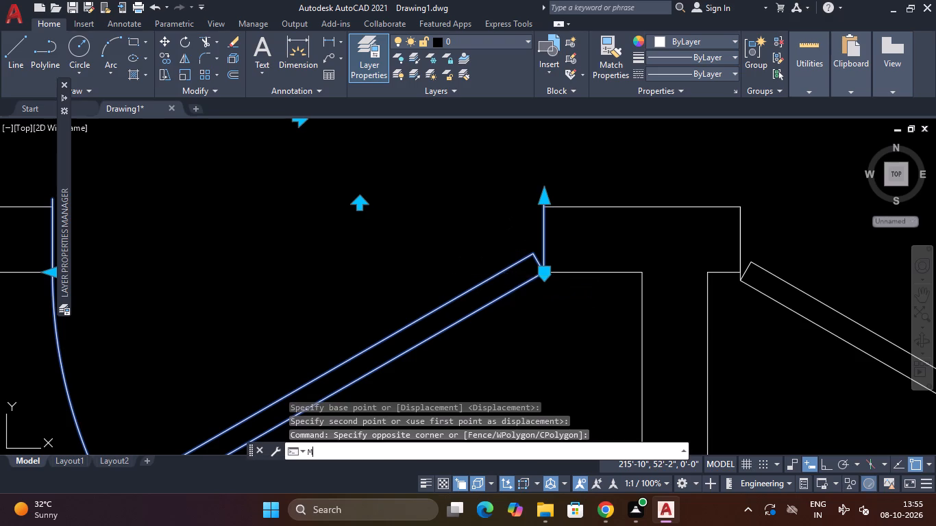
pyautogui.click(545, 199)
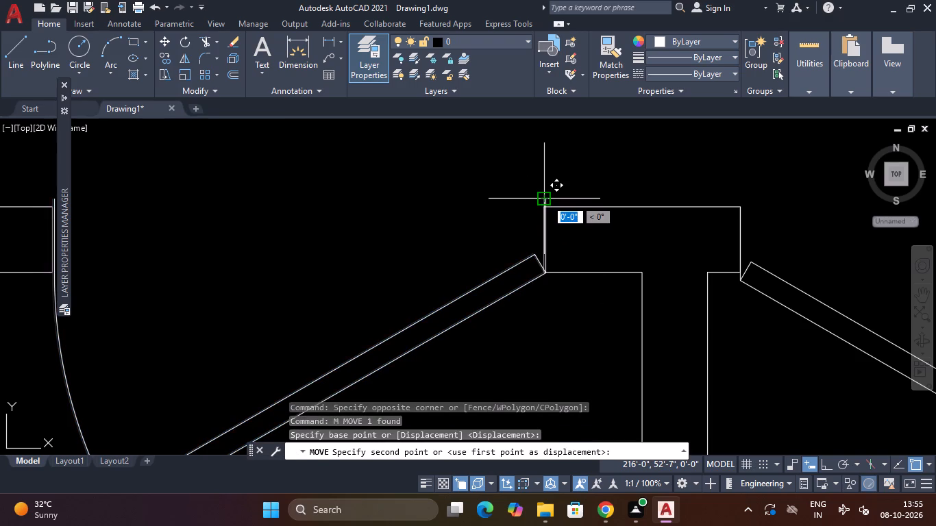
pyautogui.click(547, 207)
# Flip the upper-left room's door so it hinges on the side nearest the upper-middle room, keeping its swing into the room.
pyautogui.scroll(-3, 547, 207)
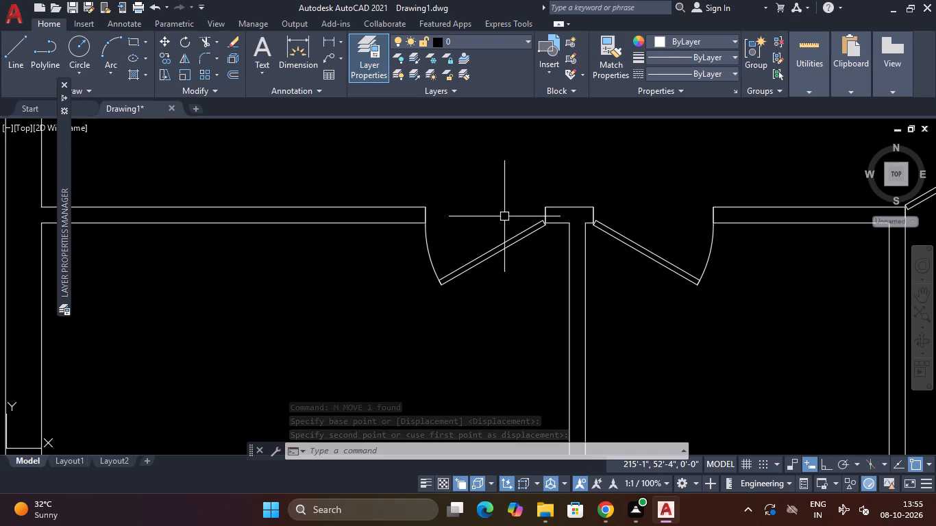
pyautogui.scroll(-3, 526, 176)
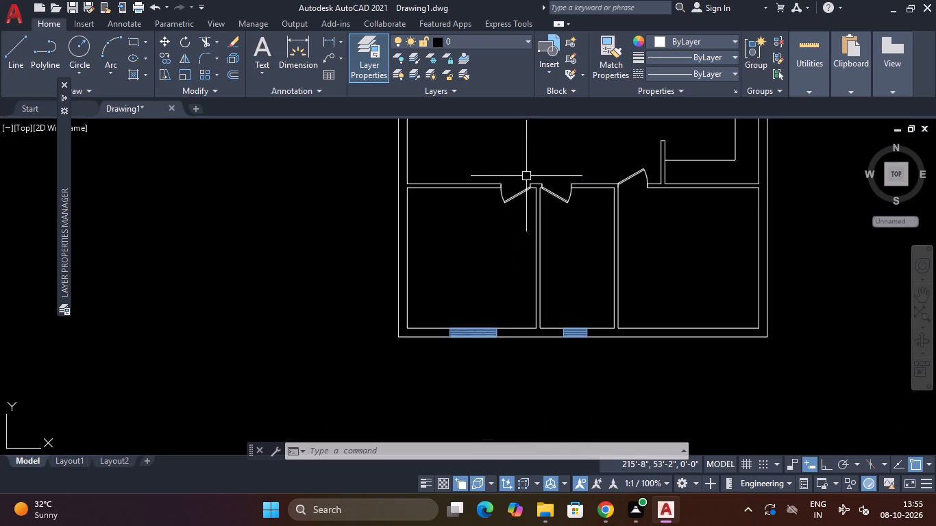
pyautogui.moveTo(526, 175); pyautogui.dragTo(495, 314, button='middle')
pyautogui.moveTo(503, 192); pyautogui.dragTo(470, 321, button='middle')
pyautogui.scroll(1, 445, 268)
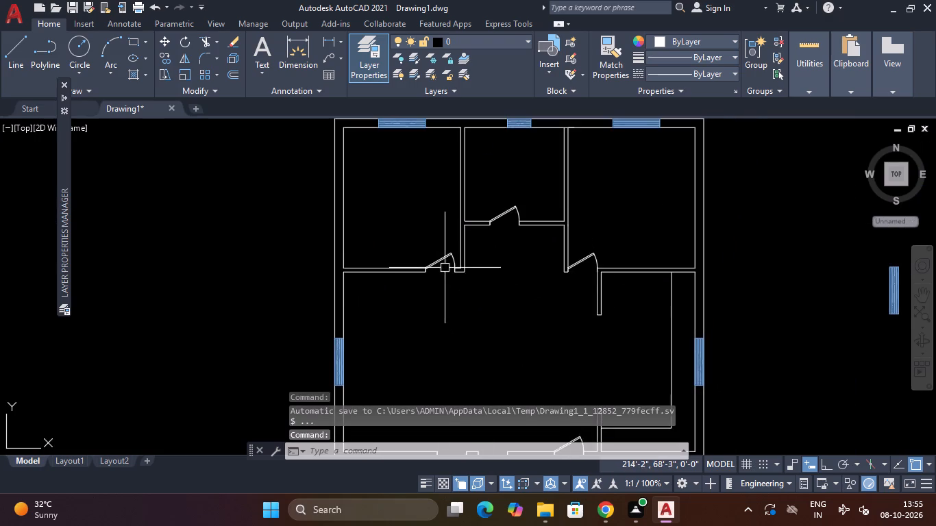
pyautogui.scroll(1, 445, 268)
pyautogui.click(429, 247)
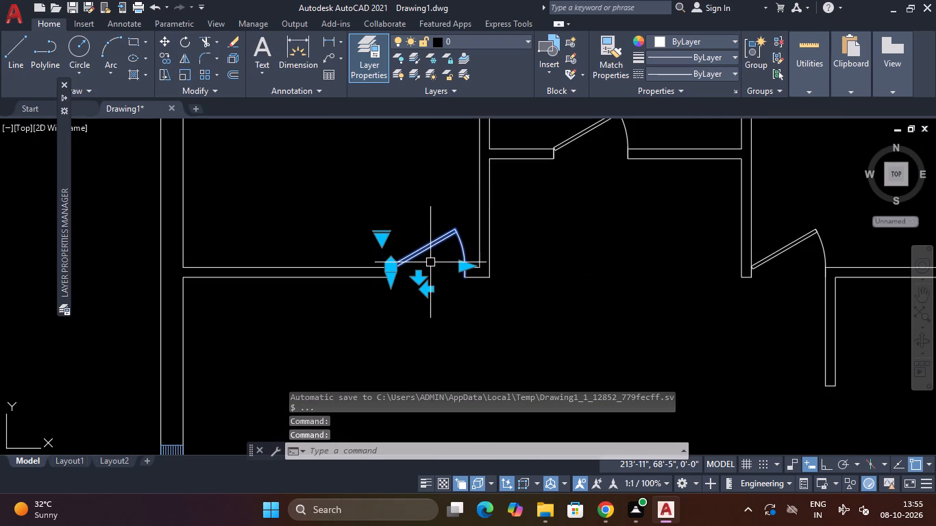
pyautogui.scroll(3, 424, 288)
pyautogui.click(423, 306)
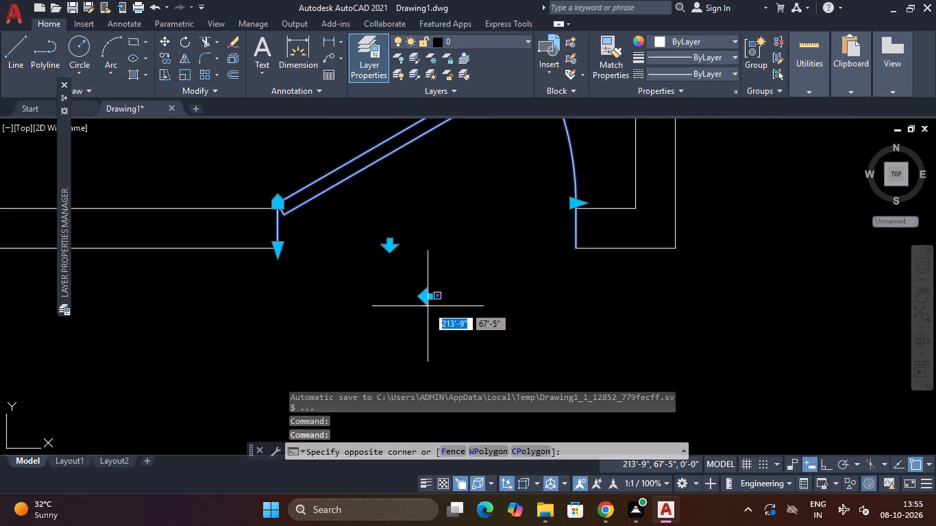
pyautogui.click(428, 294)
pyautogui.scroll(-2, 444, 284)
pyautogui.click(425, 229)
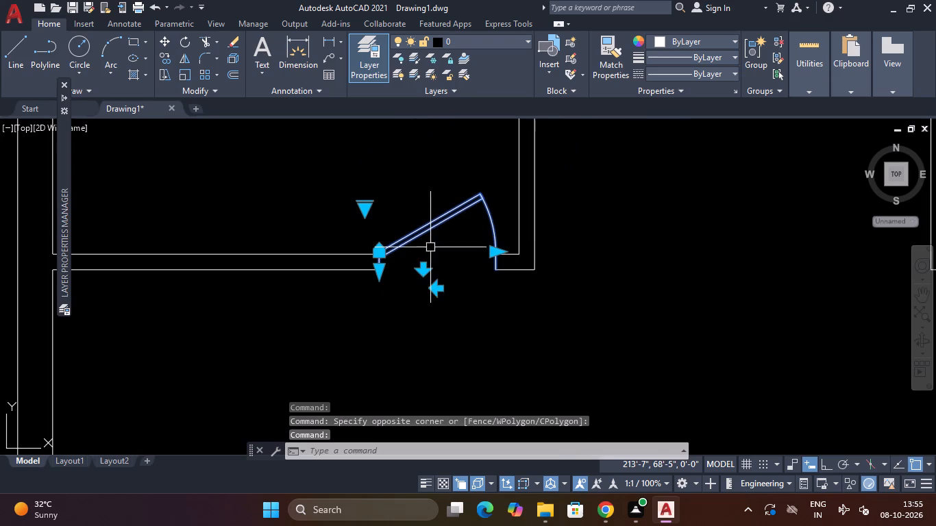
pyautogui.click(432, 290)
pyautogui.scroll(-4, 433, 290)
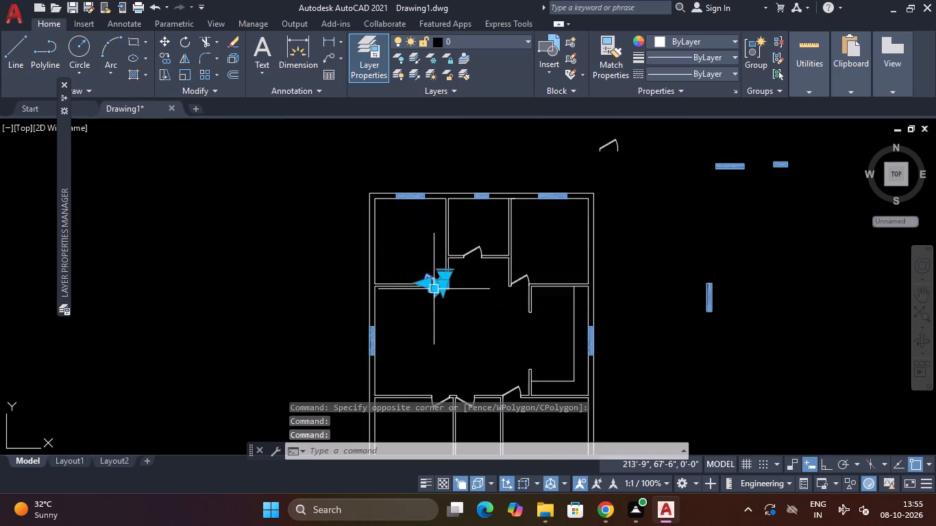
pyautogui.scroll(3, 433, 290)
pyautogui.press('Escape')
# Check the hinge sides and swings of the doors to the three upper rooms.
pyautogui.moveTo(535, 235); pyautogui.dragTo(495, 325, button='middle')
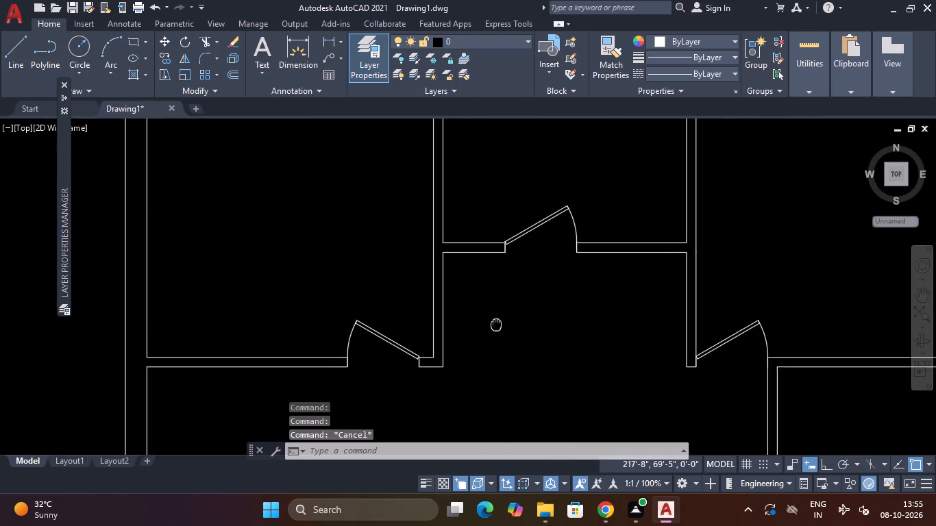
pyautogui.moveTo(495, 325); pyautogui.dragTo(495, 326, button='middle')
pyautogui.moveTo(561, 337); pyautogui.dragTo(486, 258, button='middle')
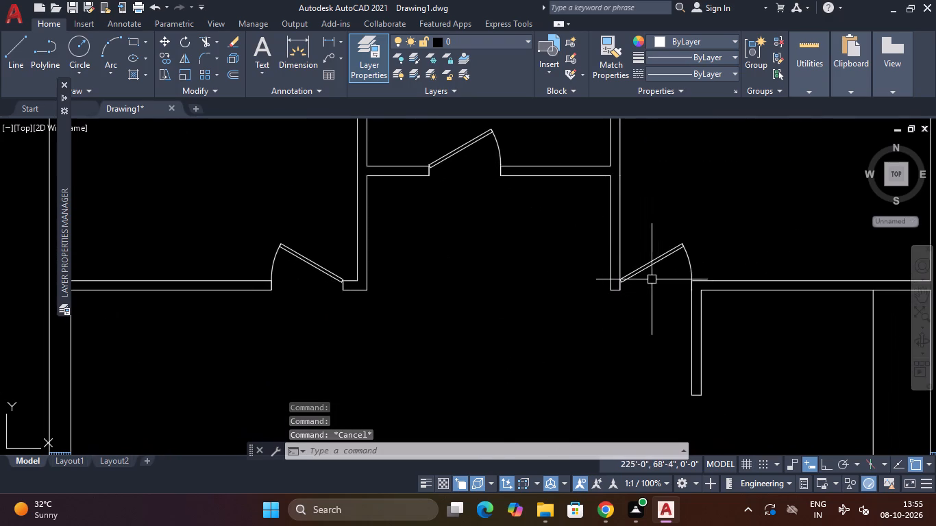
pyautogui.scroll(3, 679, 271)
pyautogui.scroll(-4, 679, 271)
pyautogui.moveTo(633, 326); pyautogui.dragTo(669, 231, button='middle')
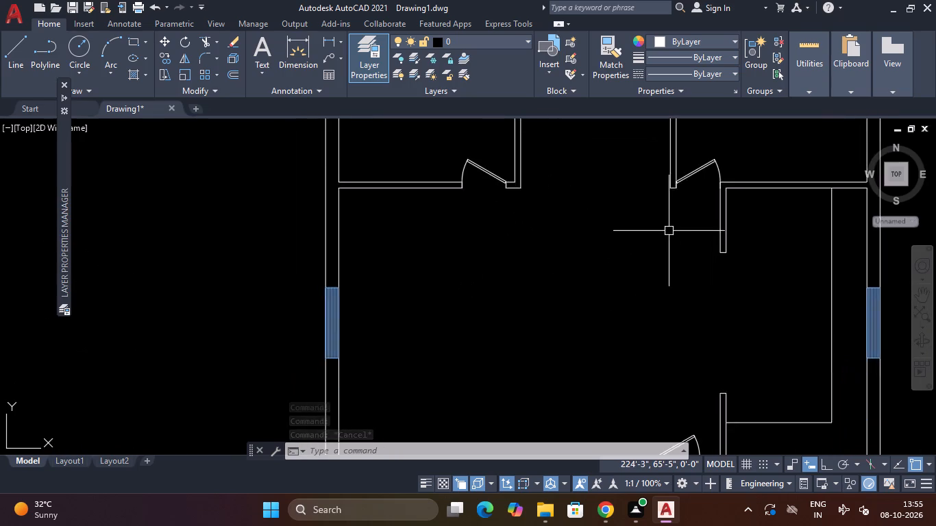
pyautogui.scroll(-3, 669, 231)
pyautogui.moveTo(652, 247); pyautogui.dragTo(550, 284, button='middle')
pyautogui.scroll(2, 541, 246)
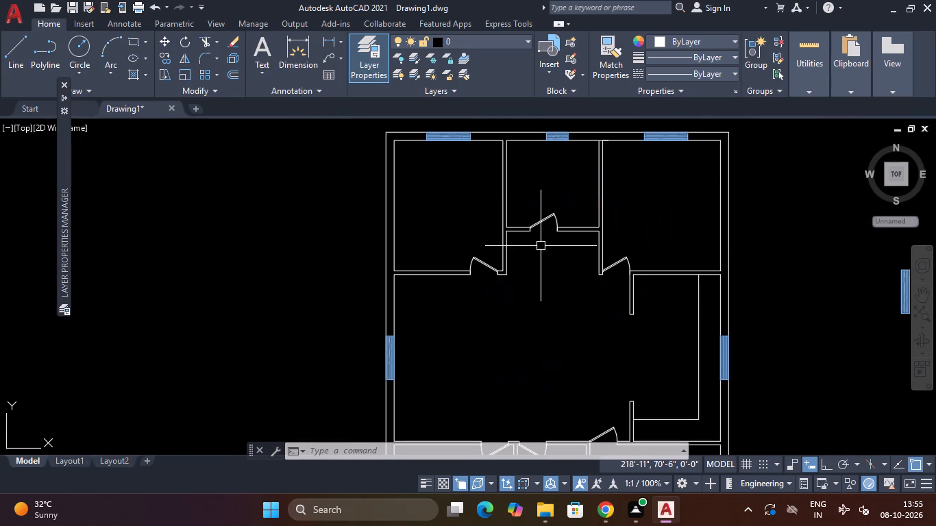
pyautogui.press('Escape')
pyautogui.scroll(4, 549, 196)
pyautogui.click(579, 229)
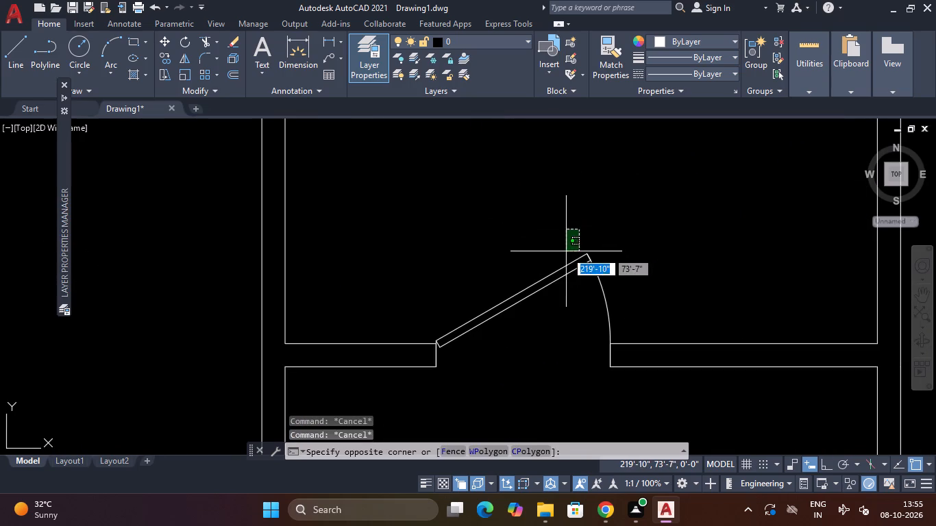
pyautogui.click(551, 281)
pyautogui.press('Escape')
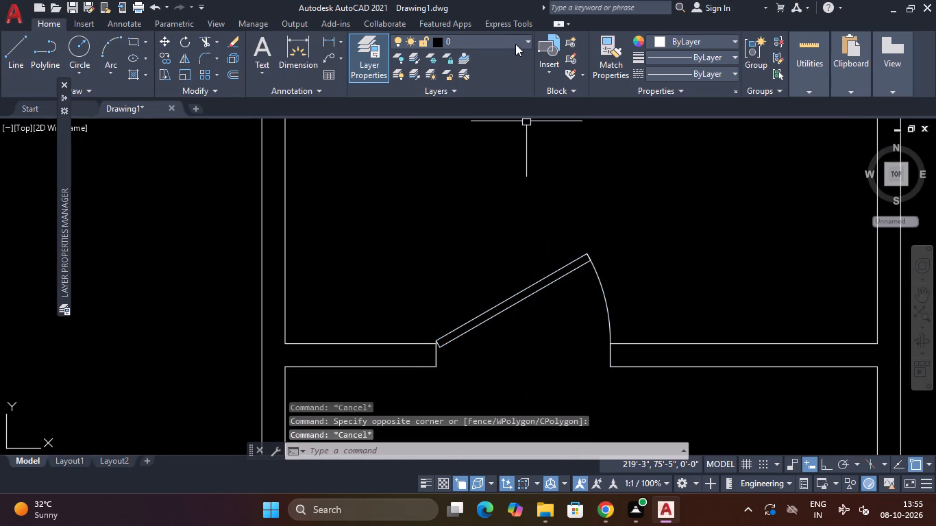
# Create a new layer named DOOR and give it index color 40.
pyautogui.click(513, 36)
pyautogui.click(382, 51)
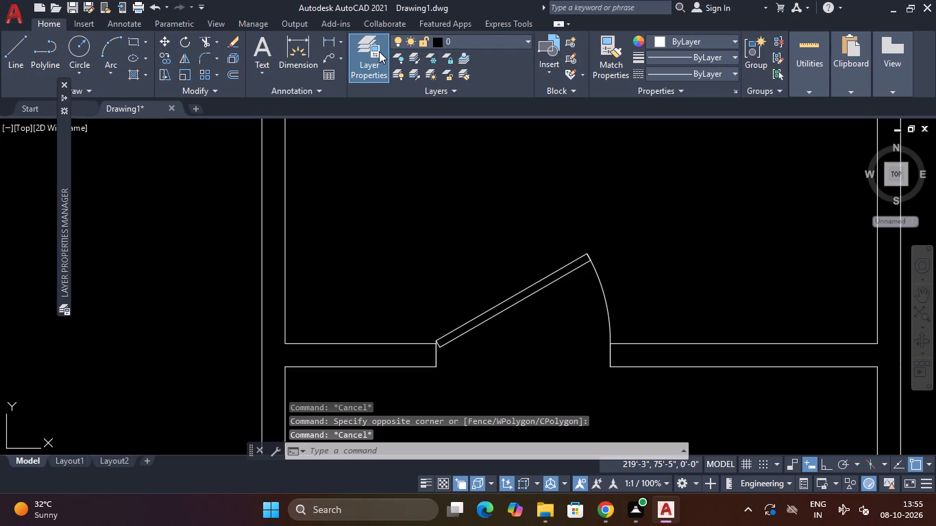
pyautogui.click(362, 40)
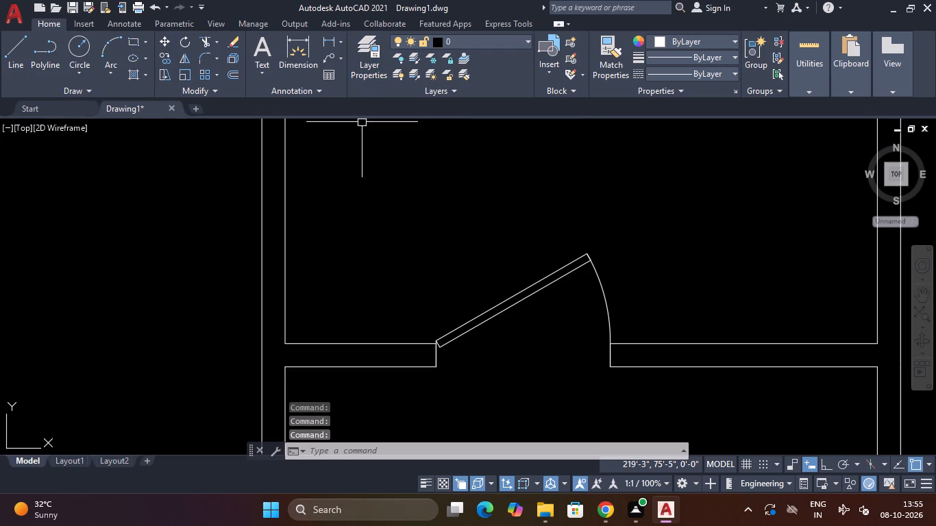
pyautogui.click(375, 57)
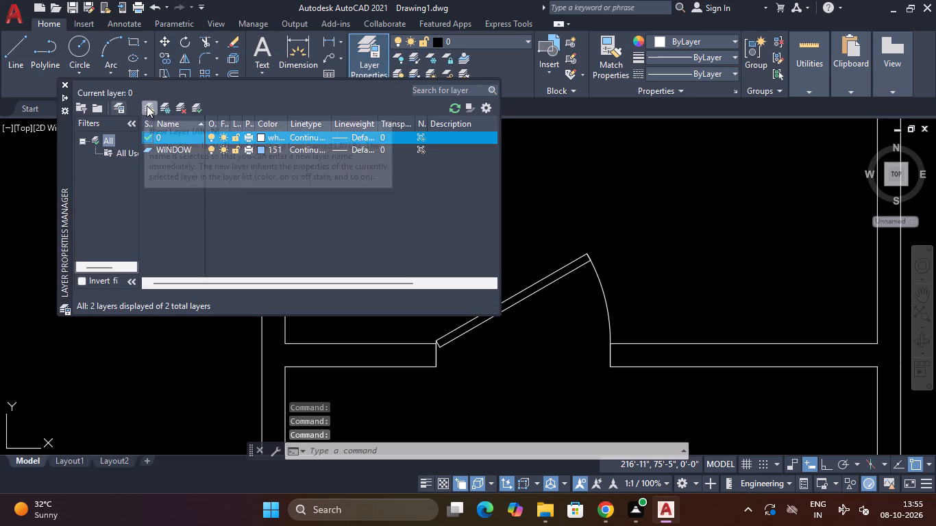
pyautogui.click(147, 105)
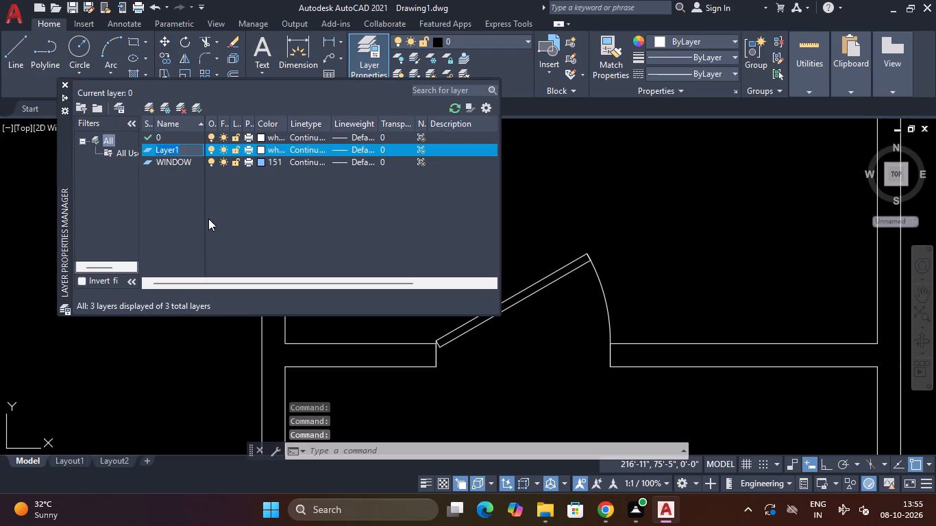
pyautogui.press('BackSpace')
pyautogui.press('BackSpace')
pyautogui.press('BackSpace')
pyautogui.write('DOOR')
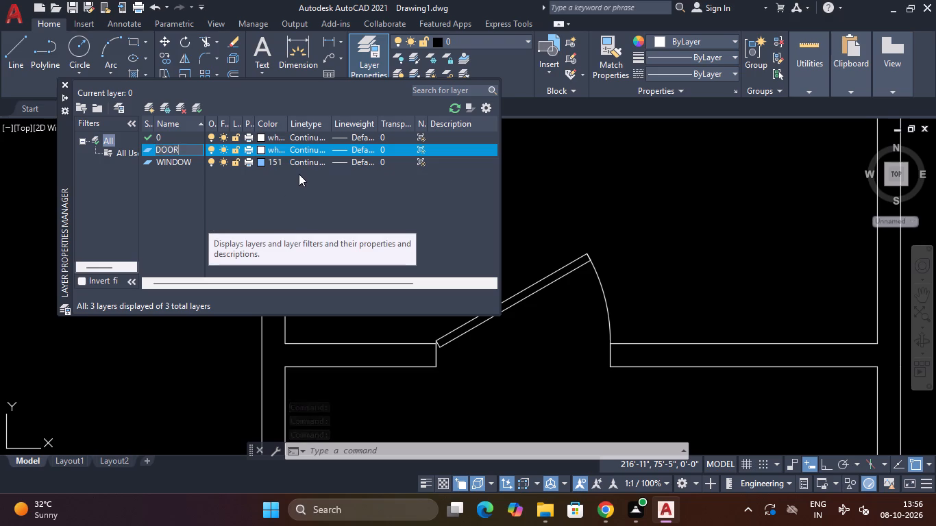
pyautogui.click(262, 147)
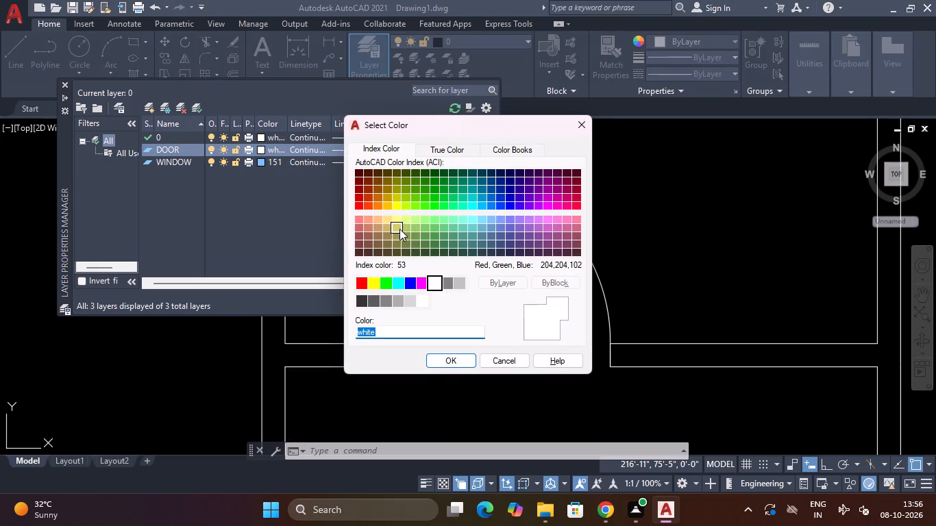
pyautogui.click(389, 209)
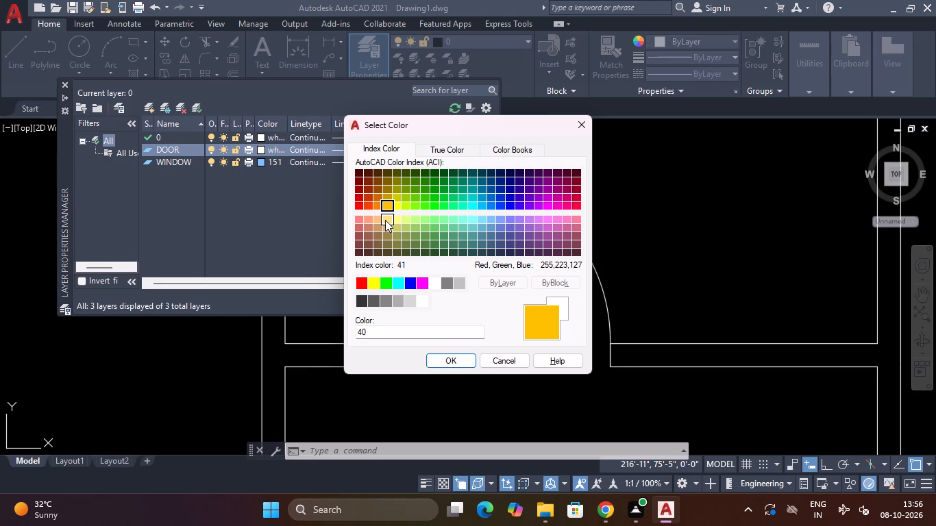
pyautogui.click(385, 220)
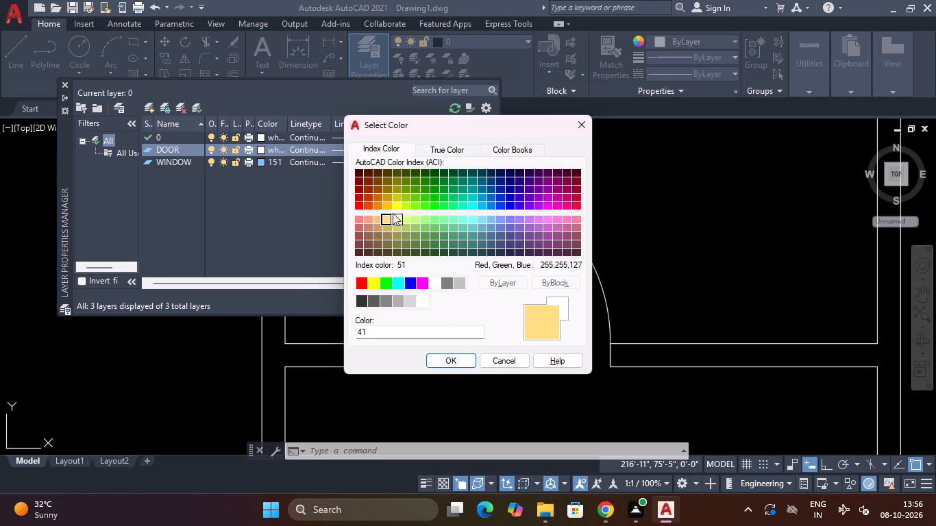
pyautogui.click(390, 205)
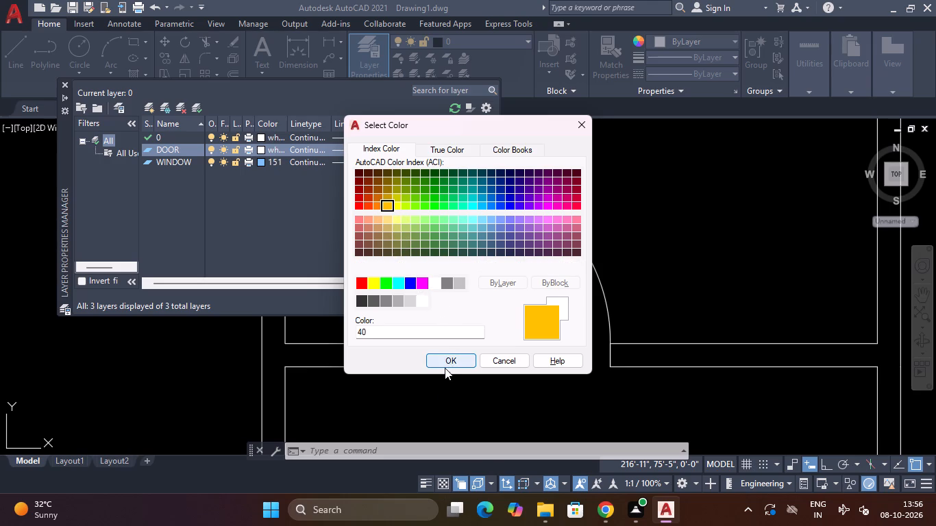
pyautogui.click(445, 363)
pyautogui.scroll(-3, 493, 318)
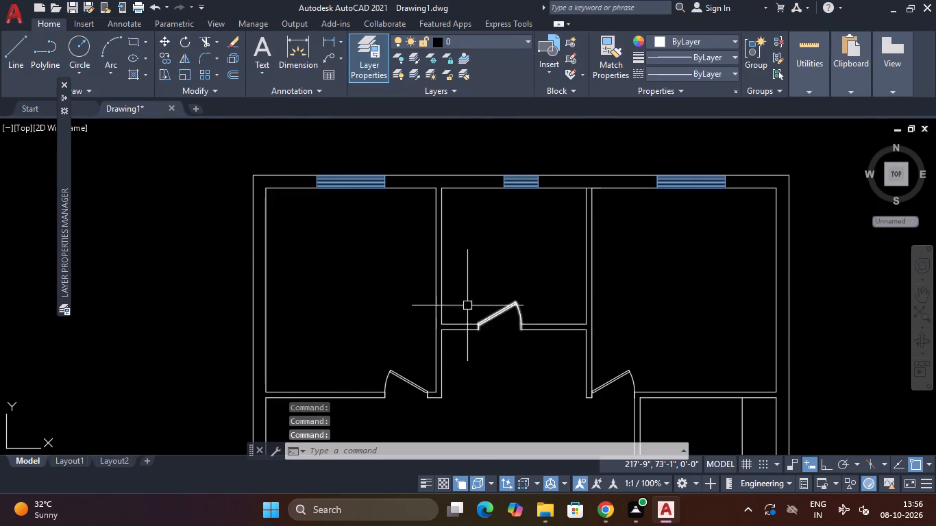
pyautogui.press('Escape')
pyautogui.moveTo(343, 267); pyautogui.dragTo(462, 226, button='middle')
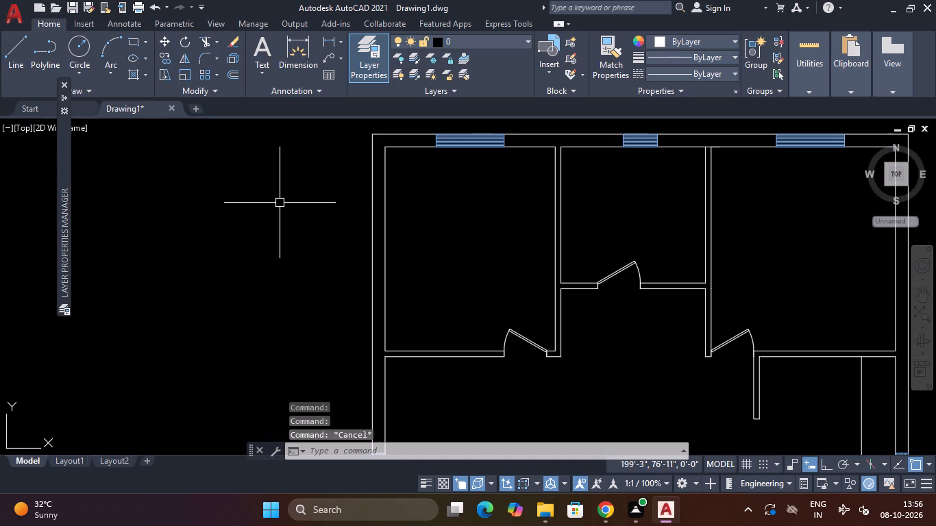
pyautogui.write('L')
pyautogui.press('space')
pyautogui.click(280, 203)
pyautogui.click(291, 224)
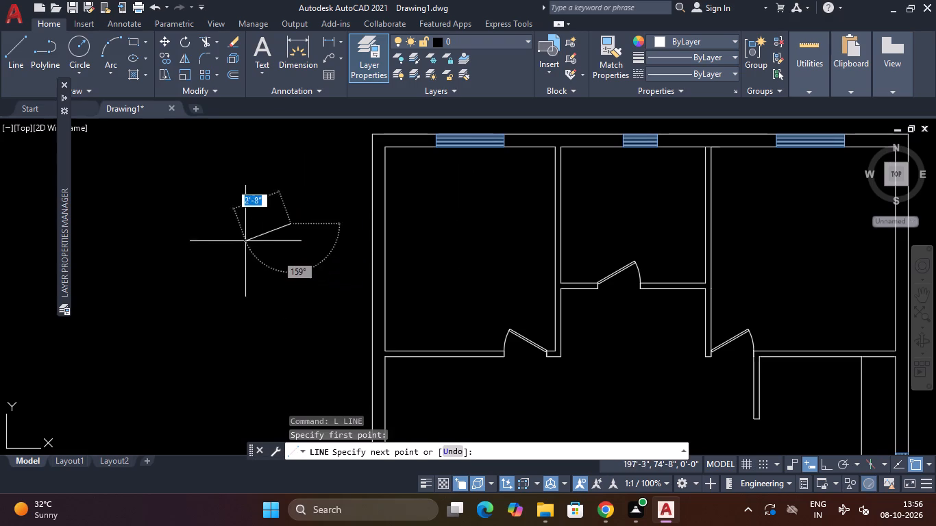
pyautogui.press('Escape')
# Make DOOR the current layer and draw a short diagonal sample line outside the plan, beside the upper-left room.
pyautogui.click(475, 35)
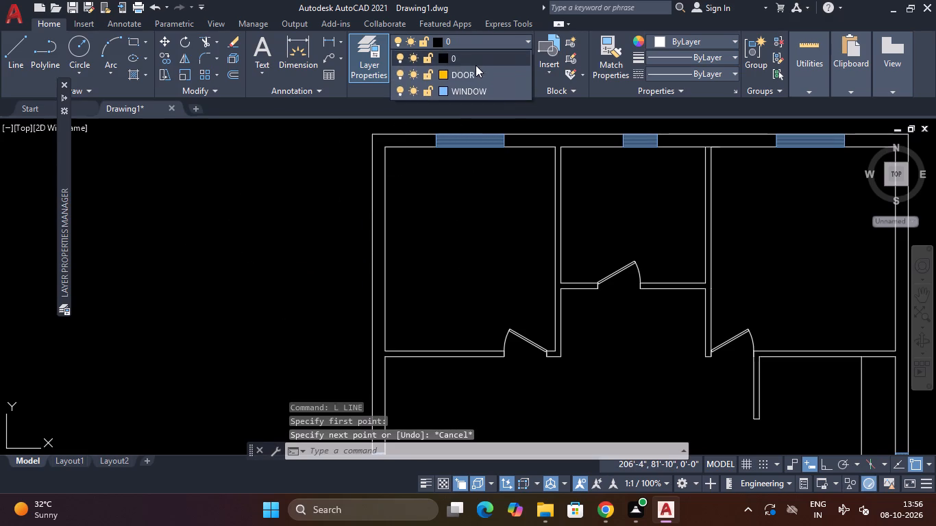
pyautogui.doubleClick(476, 70)
pyautogui.press('Escape')
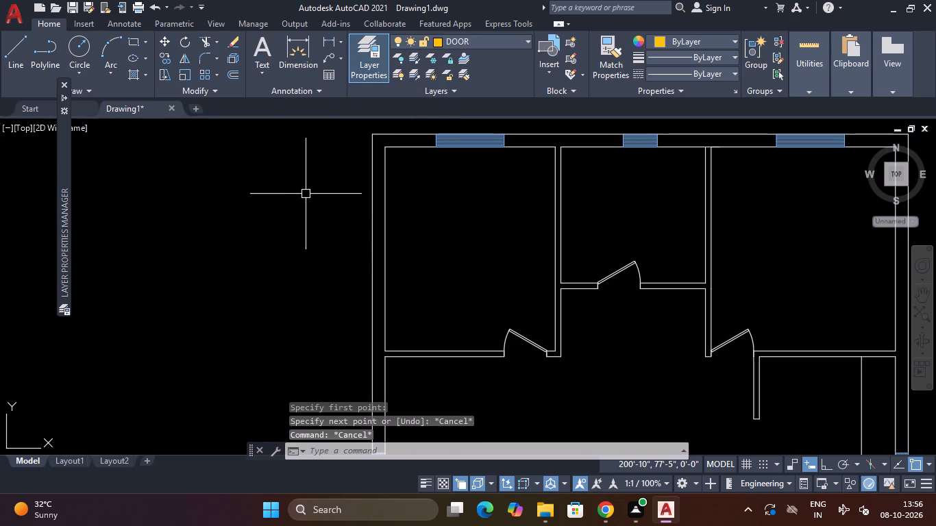
pyautogui.press('l')
pyautogui.press('space')
pyautogui.click(309, 194)
pyautogui.click(274, 229)
pyautogui.press('Escape')
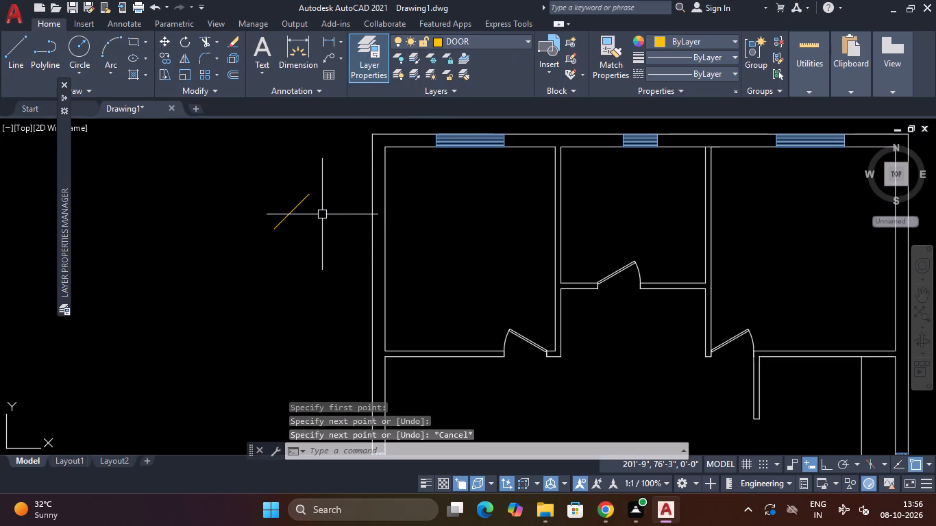
# Match the sample line's DOOR layer properties onto the upper-middle, upper-left and upper-right rooms' doors.
pyautogui.write('MA')
pyautogui.press('space')
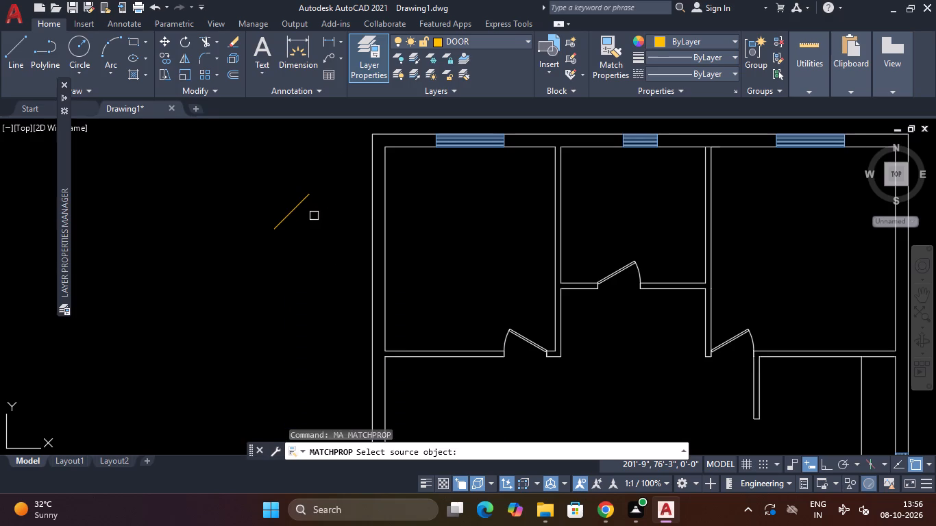
pyautogui.click(291, 212)
pyautogui.scroll(3, 626, 280)
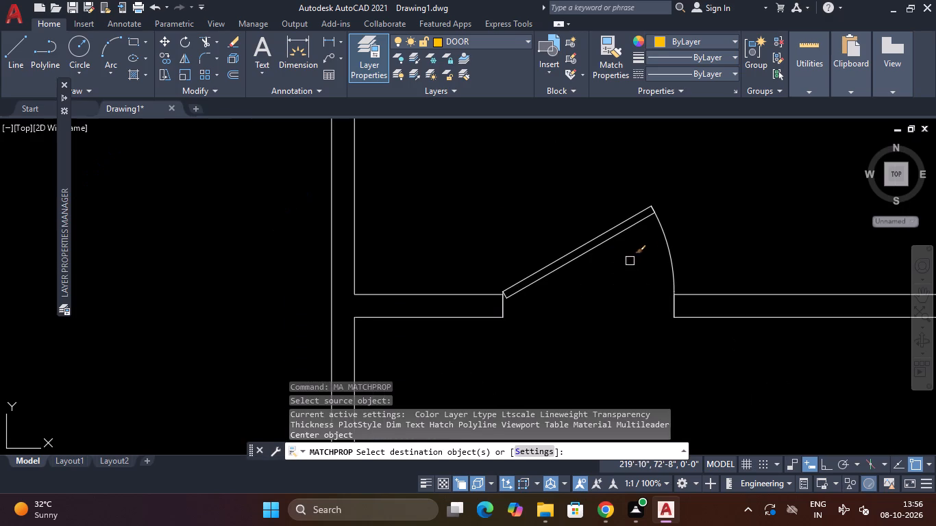
pyautogui.moveTo(717, 172); pyautogui.dragTo(700, 179)
pyautogui.click(630, 253)
pyautogui.scroll(-2, 658, 208)
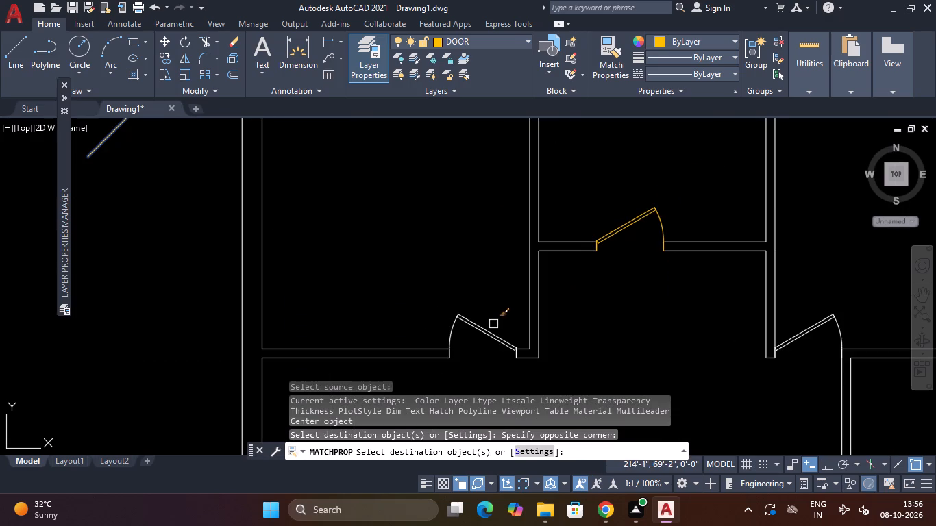
pyautogui.scroll(2, 493, 324)
pyautogui.click(491, 324)
pyautogui.click(454, 343)
pyautogui.scroll(-3, 529, 299)
pyautogui.moveTo(525, 299); pyautogui.dragTo(535, 240, button='middle')
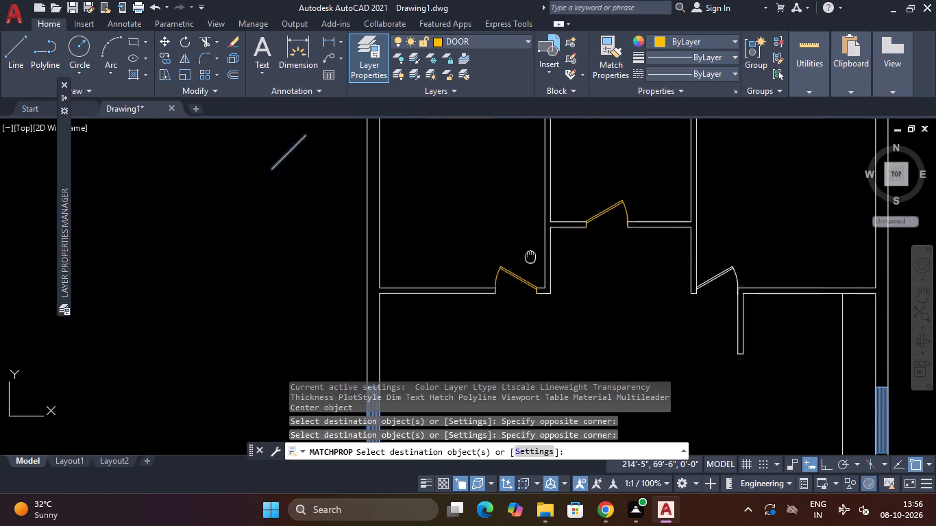
pyautogui.moveTo(535, 240); pyautogui.dragTo(548, 197, button='middle')
pyautogui.scroll(2, 798, 166)
pyautogui.moveTo(711, 217); pyautogui.dragTo(703, 223)
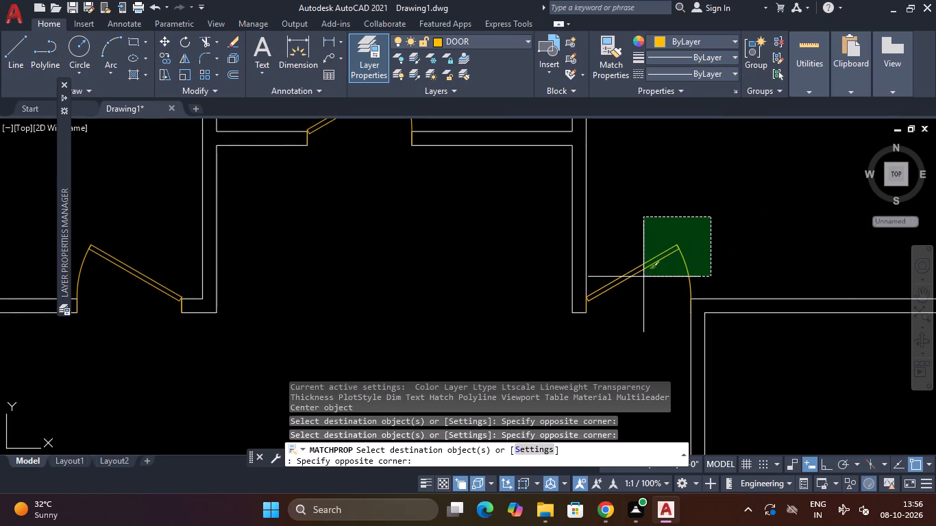
pyautogui.click(649, 271)
# Match the sample line's DOOR layer properties onto the lower-right, lower-middle and lower-left rooms' doors.
pyautogui.scroll(-2, 658, 264)
pyautogui.moveTo(623, 321); pyautogui.dragTo(640, 168, button='middle')
pyautogui.scroll(1, 632, 315)
pyautogui.moveTo(633, 314); pyautogui.dragTo(665, 176, button='middle')
pyautogui.scroll(2, 710, 237)
pyautogui.moveTo(724, 246); pyautogui.dragTo(706, 263)
pyautogui.click(677, 295)
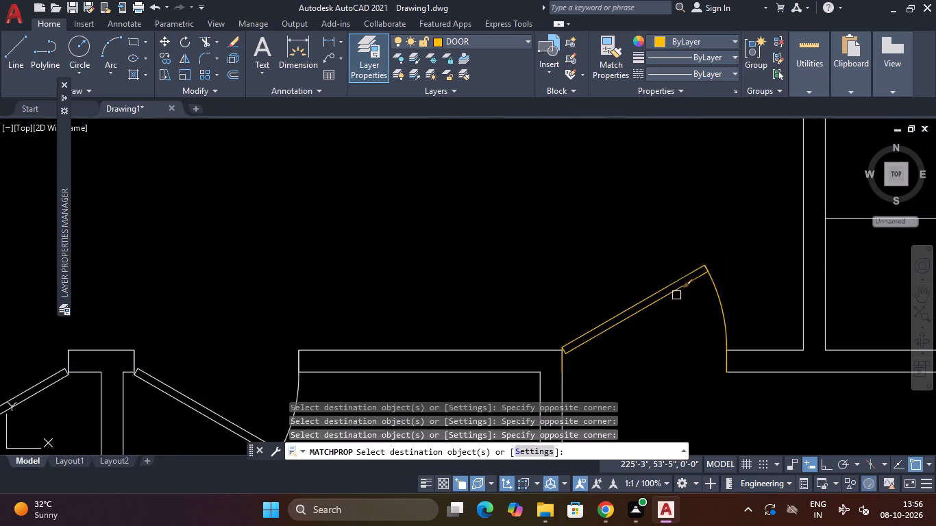
pyautogui.scroll(-2, 630, 236)
pyautogui.moveTo(567, 234); pyautogui.dragTo(633, 133, button='middle')
pyautogui.scroll(2, 517, 214)
pyautogui.moveTo(574, 164); pyautogui.dragTo(567, 166)
pyautogui.click(524, 216)
pyautogui.moveTo(627, 185); pyautogui.dragTo(635, 188, button='middle')
pyautogui.click(293, 166)
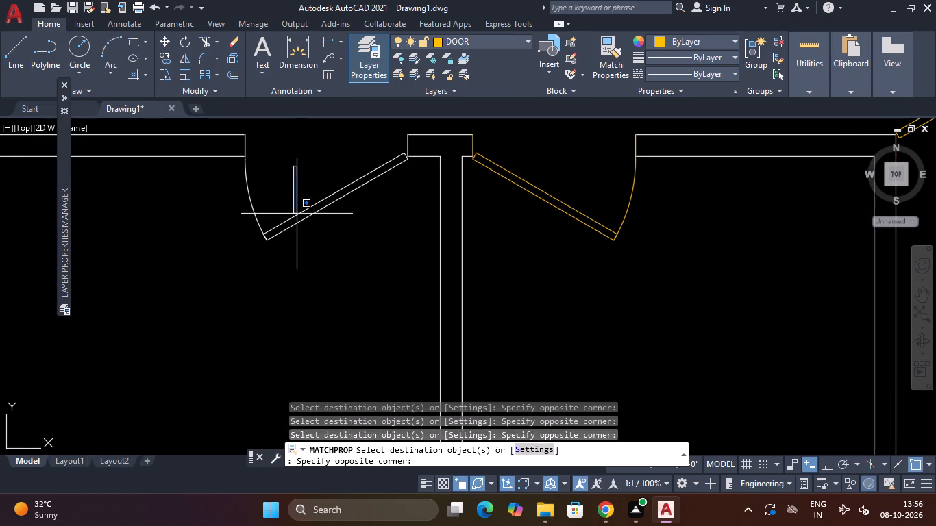
pyautogui.click(295, 242)
pyautogui.click(323, 181)
pyautogui.click(264, 226)
pyautogui.scroll(-3, 279, 221)
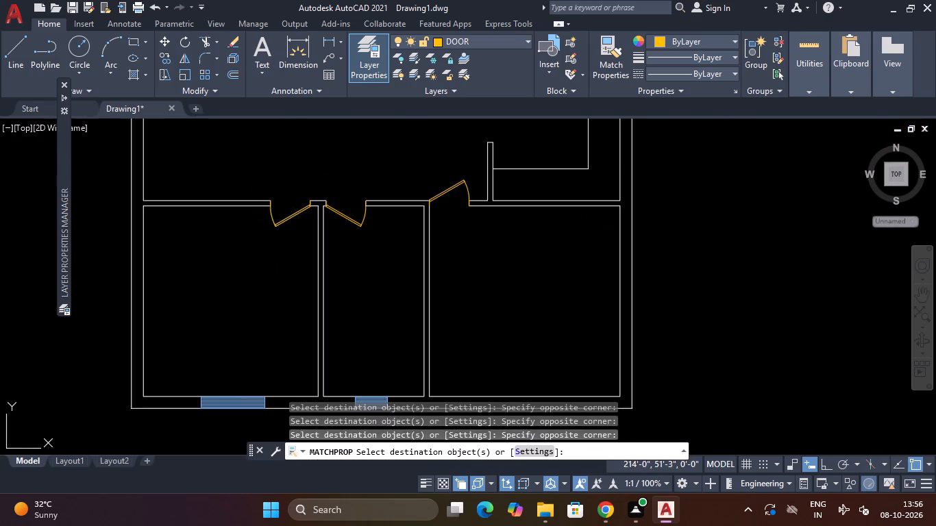
pyautogui.moveTo(248, 238); pyautogui.dragTo(324, 201, button='middle')
pyautogui.scroll(-4, 326, 201)
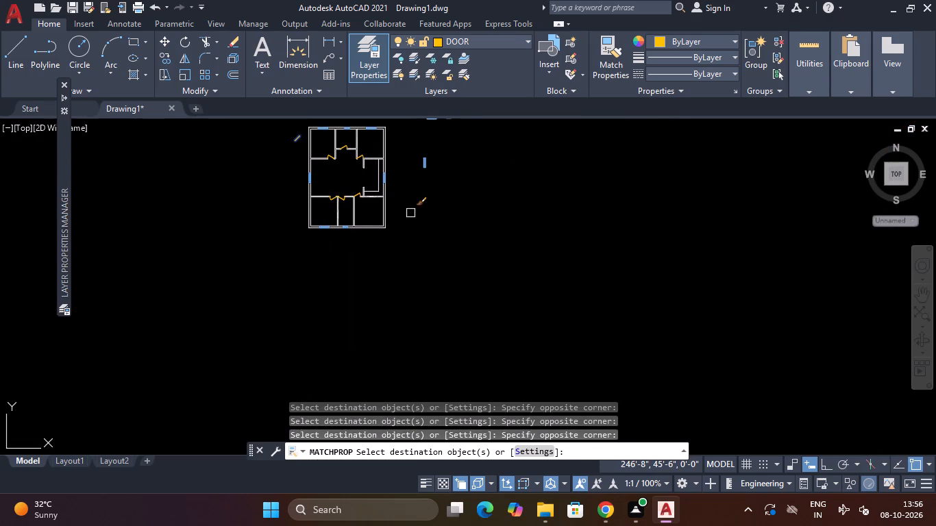
pyautogui.moveTo(410, 214); pyautogui.dragTo(467, 255, button='middle')
pyautogui.scroll(2, 395, 215)
pyautogui.press('Escape')
pyautogui.press('Escape')
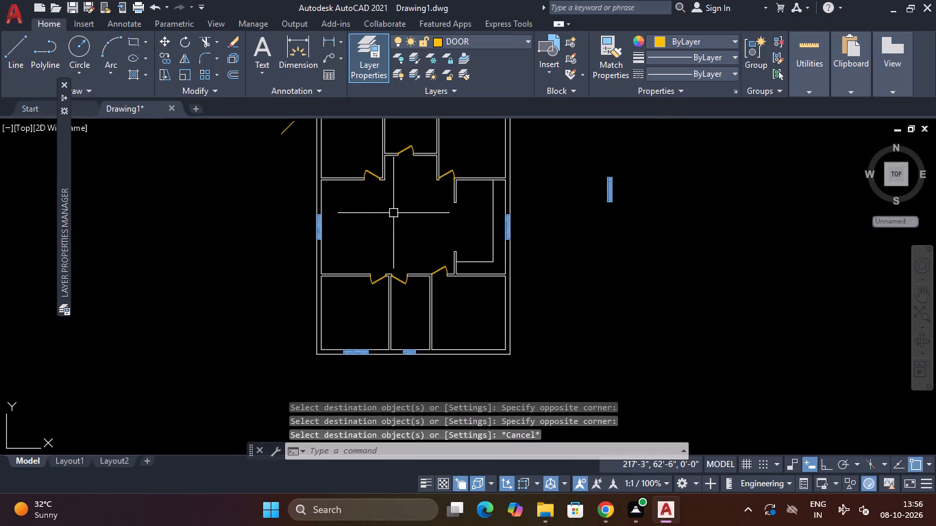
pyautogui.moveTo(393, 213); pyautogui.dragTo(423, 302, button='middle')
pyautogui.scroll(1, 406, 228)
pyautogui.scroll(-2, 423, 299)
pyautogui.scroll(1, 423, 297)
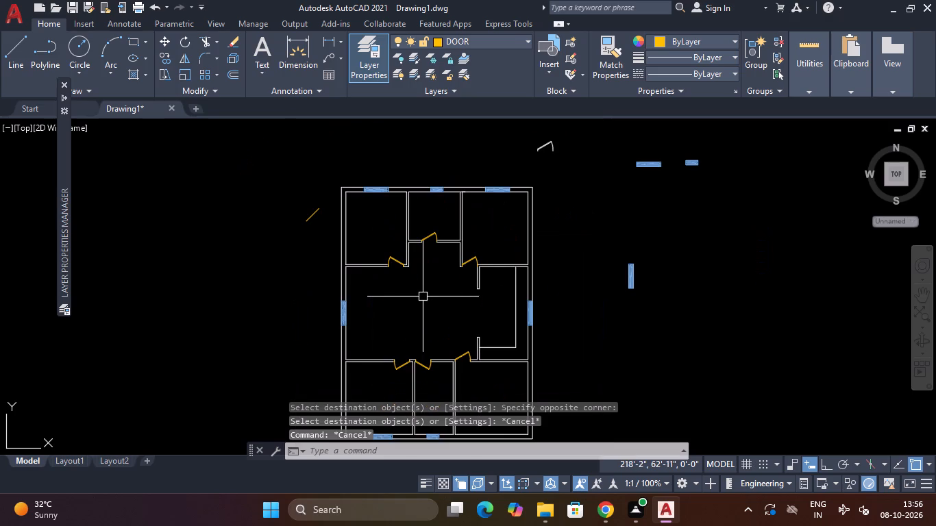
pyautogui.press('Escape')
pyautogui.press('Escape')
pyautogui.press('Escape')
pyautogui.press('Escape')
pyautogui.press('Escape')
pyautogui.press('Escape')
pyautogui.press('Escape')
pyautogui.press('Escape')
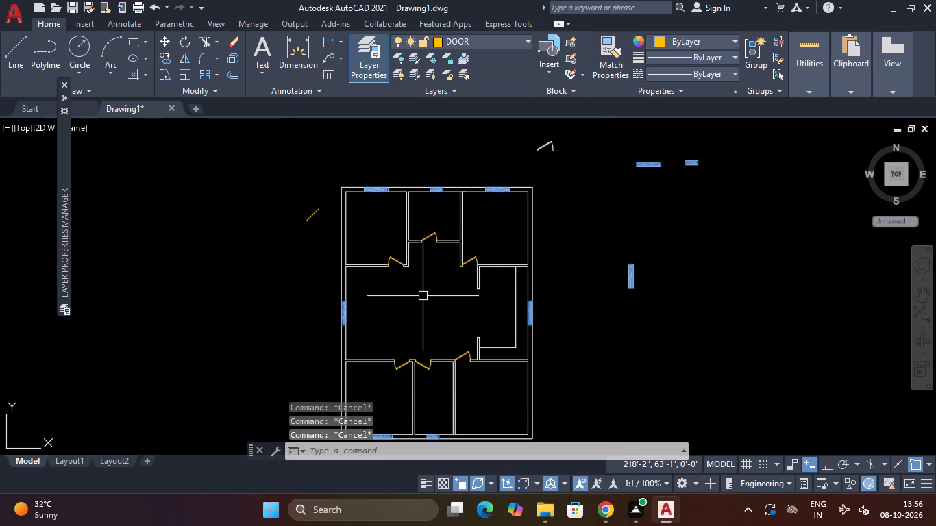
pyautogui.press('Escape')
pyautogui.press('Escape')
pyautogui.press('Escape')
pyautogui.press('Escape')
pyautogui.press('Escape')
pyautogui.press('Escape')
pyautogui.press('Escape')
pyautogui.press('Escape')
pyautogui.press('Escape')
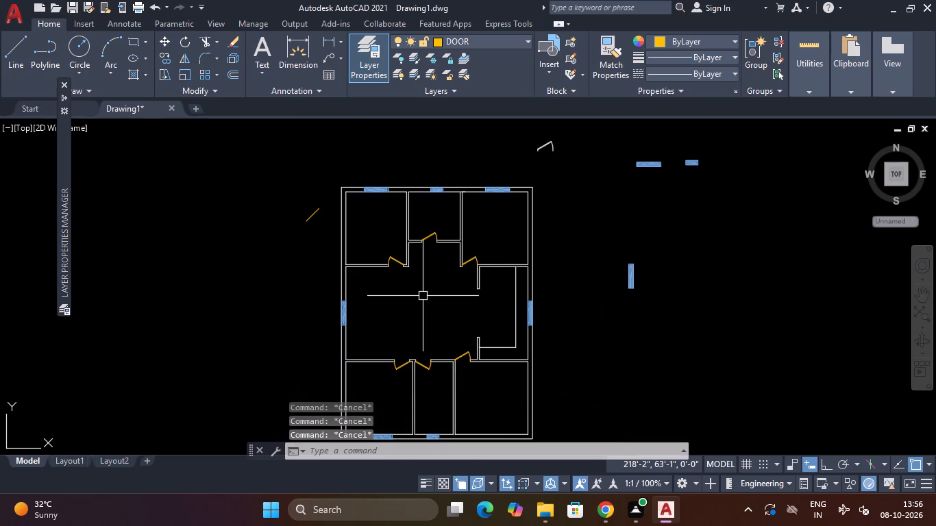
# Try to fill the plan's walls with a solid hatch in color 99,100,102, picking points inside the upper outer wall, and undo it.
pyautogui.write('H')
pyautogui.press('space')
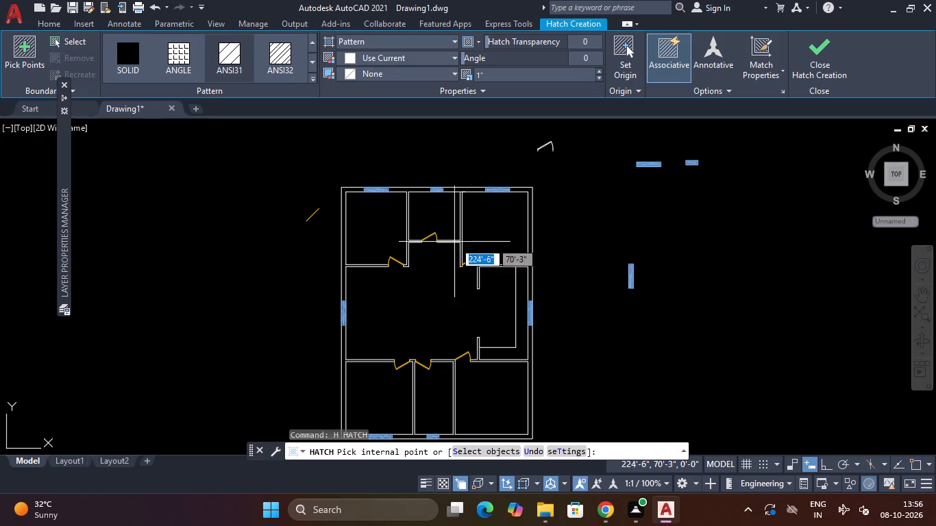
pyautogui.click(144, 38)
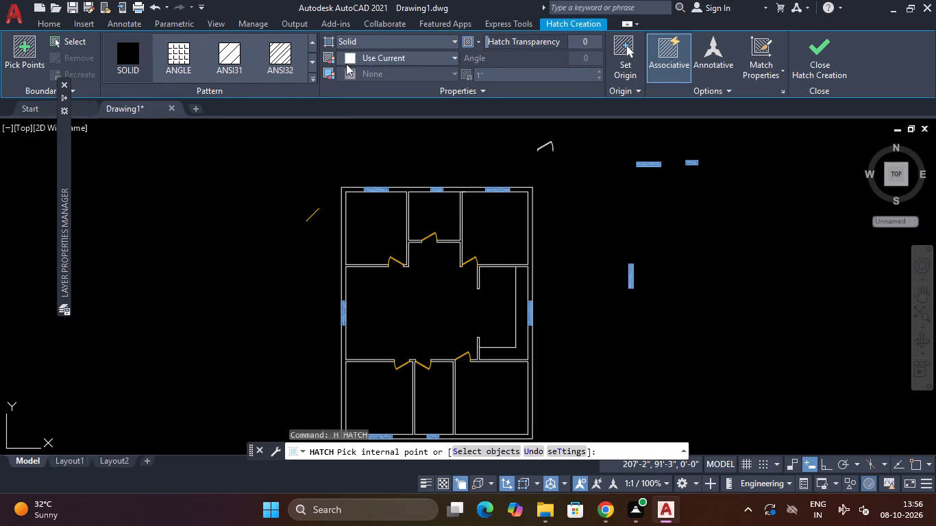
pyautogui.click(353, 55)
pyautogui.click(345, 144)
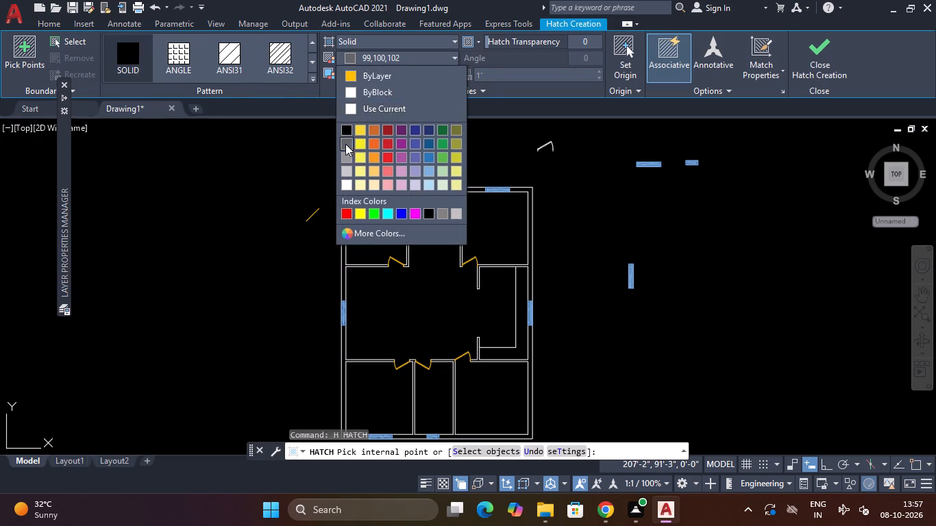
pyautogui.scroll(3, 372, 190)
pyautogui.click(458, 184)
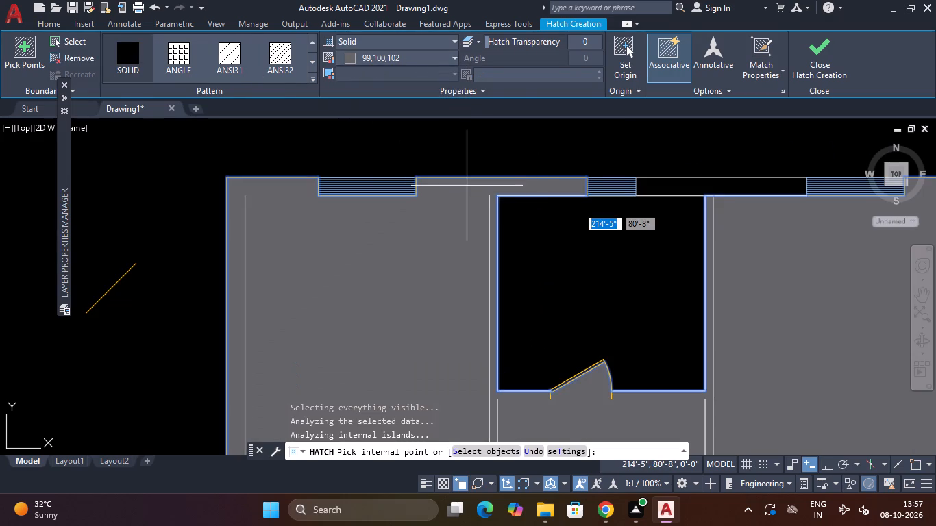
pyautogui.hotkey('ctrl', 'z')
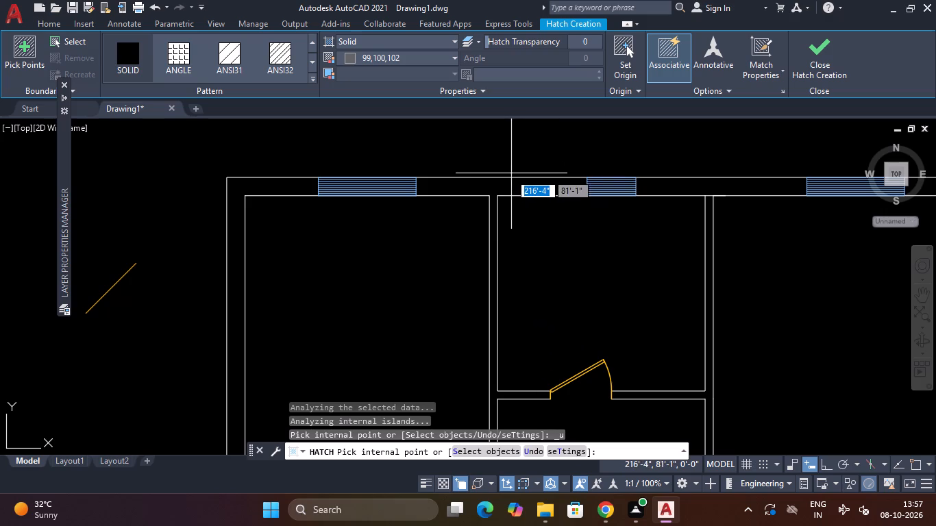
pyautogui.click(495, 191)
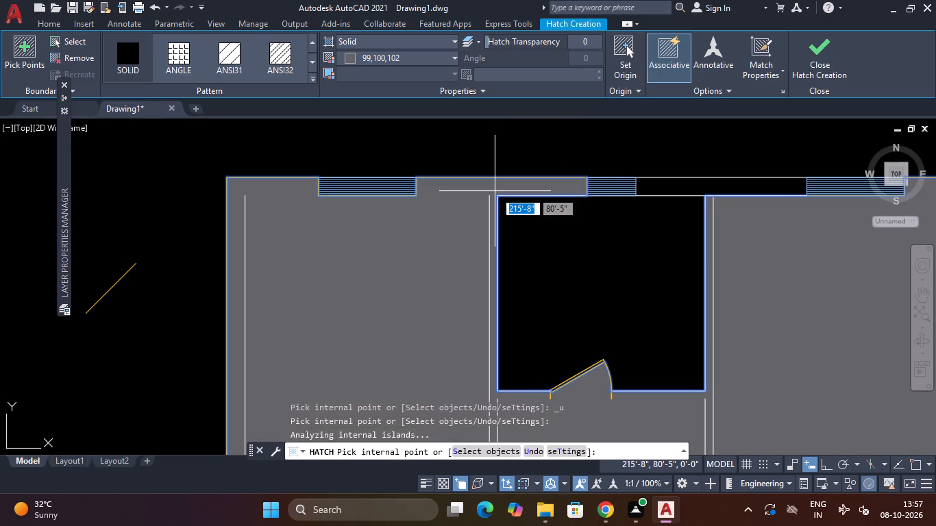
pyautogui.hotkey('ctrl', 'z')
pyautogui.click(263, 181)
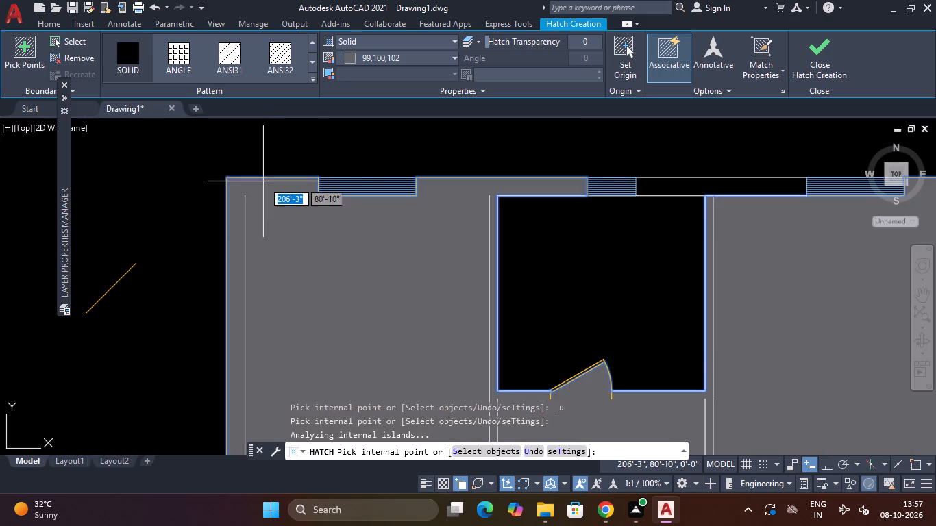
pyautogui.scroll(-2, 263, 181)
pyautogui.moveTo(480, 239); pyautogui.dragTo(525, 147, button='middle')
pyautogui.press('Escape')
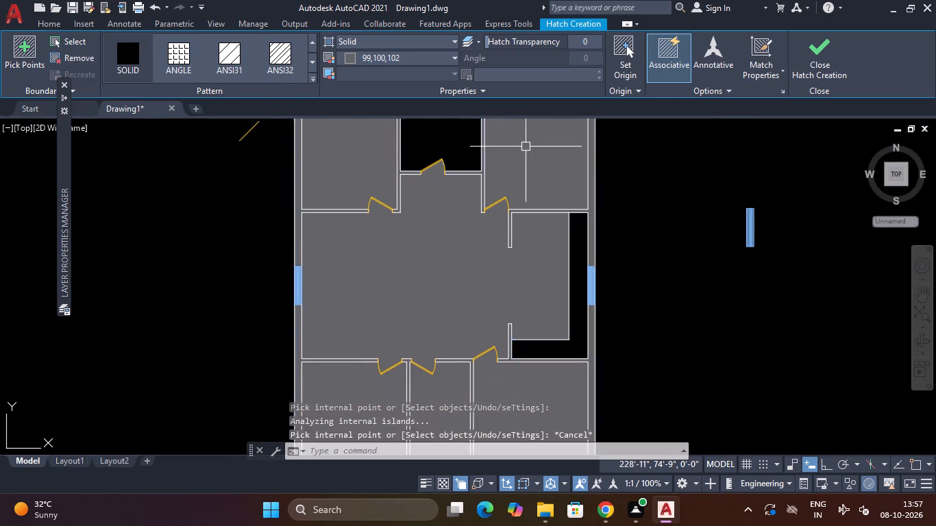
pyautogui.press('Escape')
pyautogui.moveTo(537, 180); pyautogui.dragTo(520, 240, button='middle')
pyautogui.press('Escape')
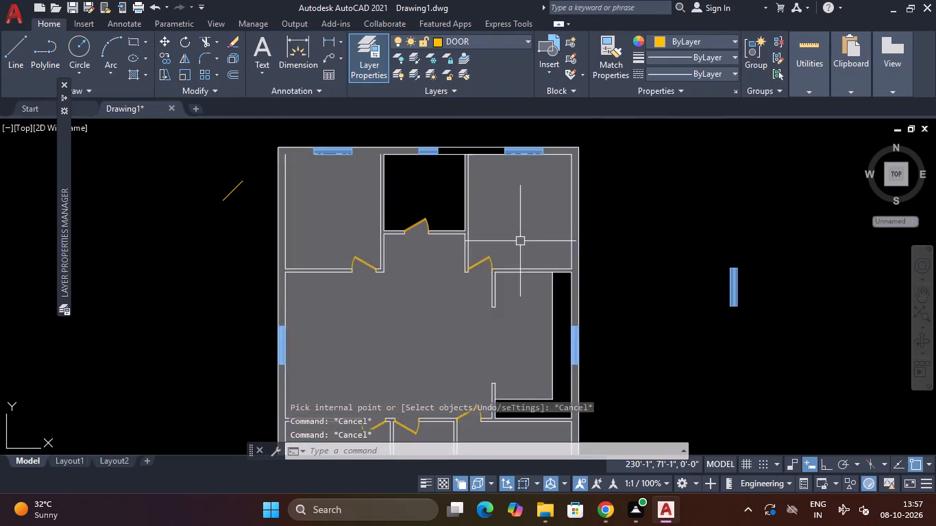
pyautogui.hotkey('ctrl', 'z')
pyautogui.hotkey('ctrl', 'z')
# Examine the outlines of the upper-right room's outer and lower walls and of the short partition stub below by selecting their lines.
pyautogui.scroll(2, 515, 240)
pyautogui.moveTo(595, 190); pyautogui.dragTo(589, 188)
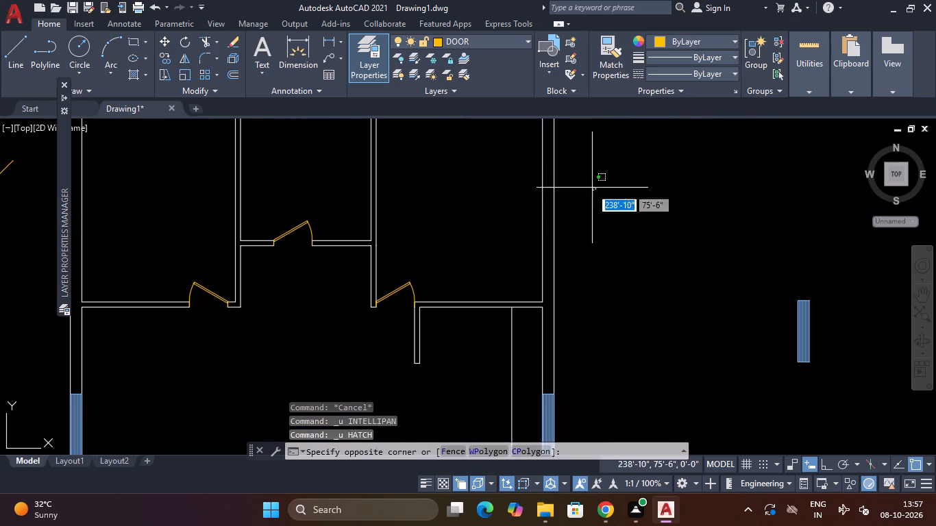
pyautogui.moveTo(589, 188); pyautogui.dragTo(587, 188)
pyautogui.click(533, 216)
pyautogui.scroll(2, 503, 288)
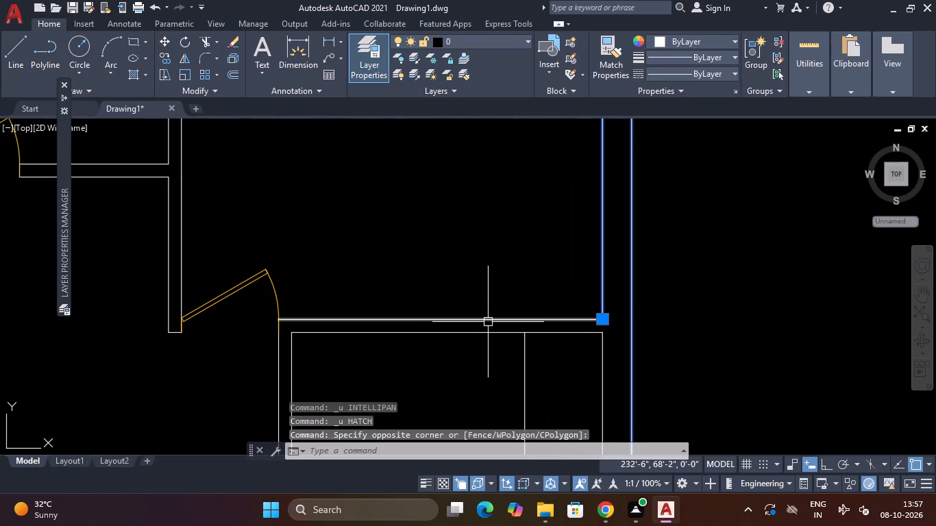
pyautogui.click(491, 305)
pyautogui.click(452, 344)
pyautogui.moveTo(452, 344); pyautogui.dragTo(535, 203, button='middle')
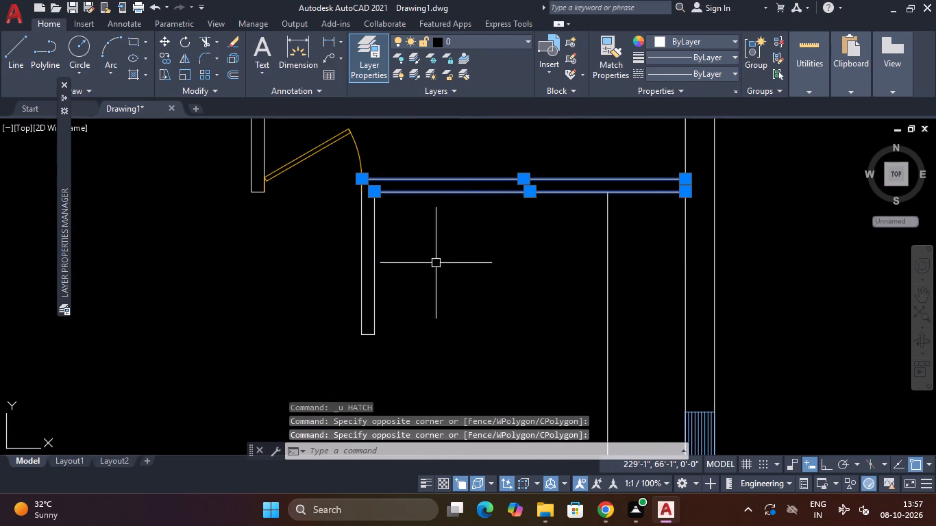
pyautogui.click(427, 271)
pyautogui.click(352, 302)
pyautogui.scroll(-3, 501, 191)
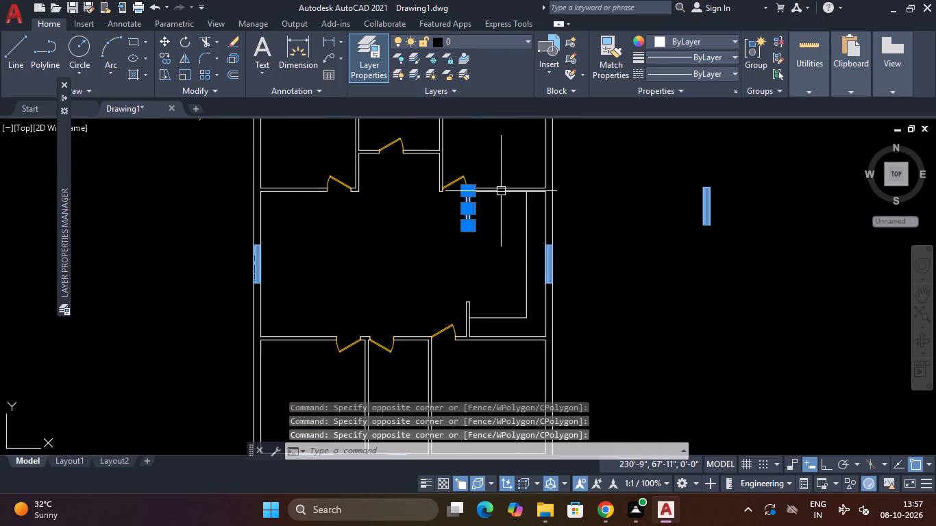
pyautogui.press('Escape')
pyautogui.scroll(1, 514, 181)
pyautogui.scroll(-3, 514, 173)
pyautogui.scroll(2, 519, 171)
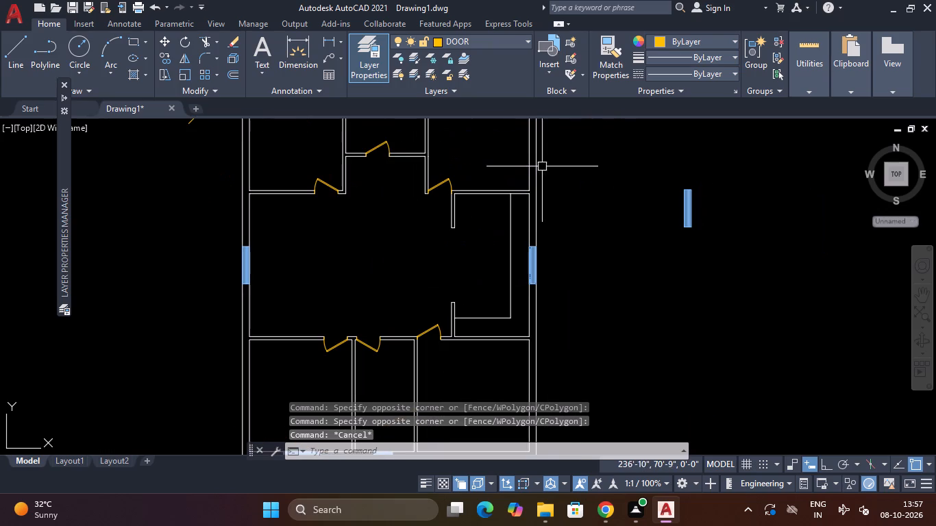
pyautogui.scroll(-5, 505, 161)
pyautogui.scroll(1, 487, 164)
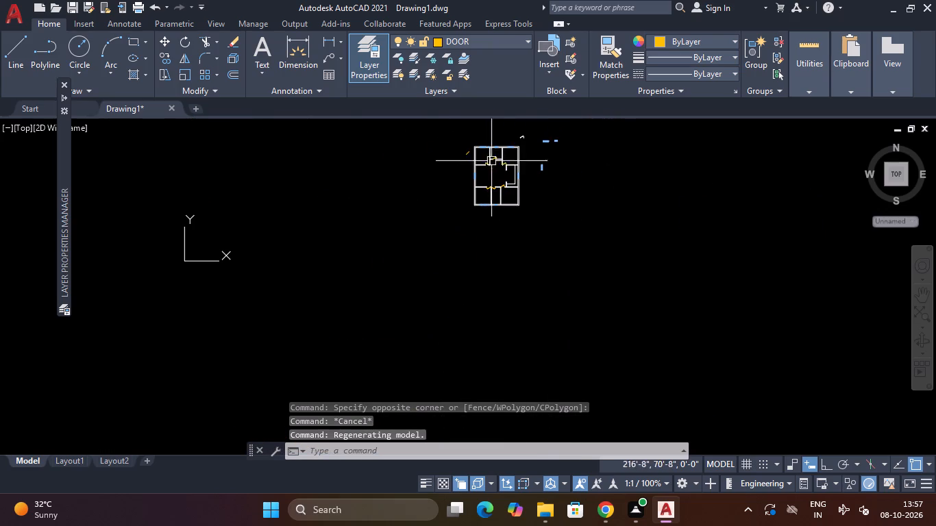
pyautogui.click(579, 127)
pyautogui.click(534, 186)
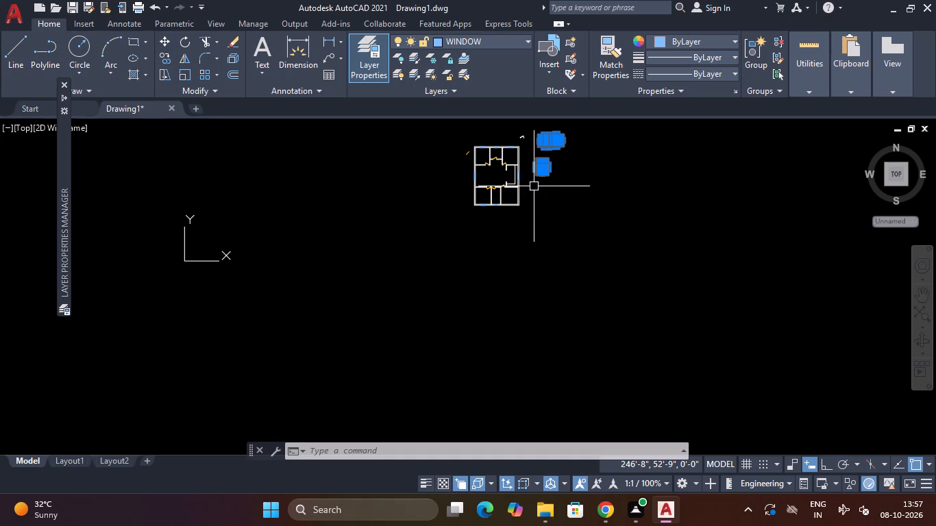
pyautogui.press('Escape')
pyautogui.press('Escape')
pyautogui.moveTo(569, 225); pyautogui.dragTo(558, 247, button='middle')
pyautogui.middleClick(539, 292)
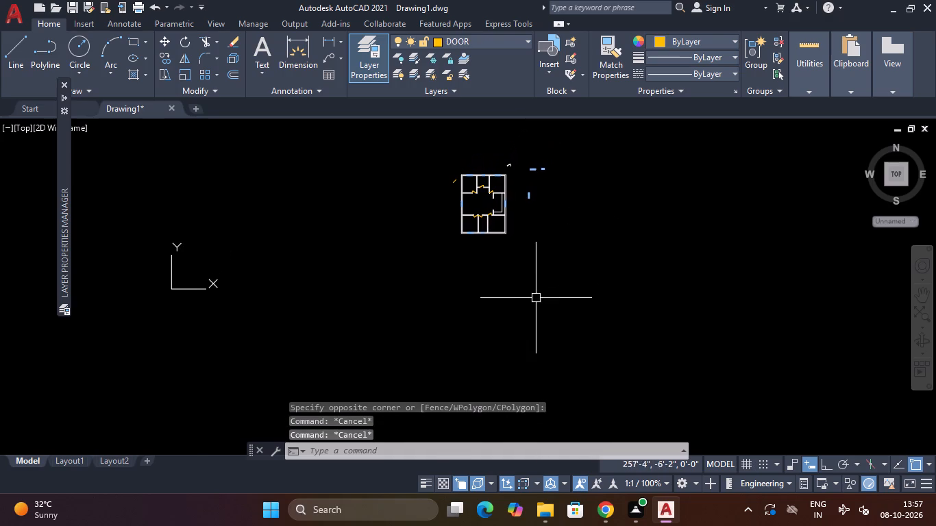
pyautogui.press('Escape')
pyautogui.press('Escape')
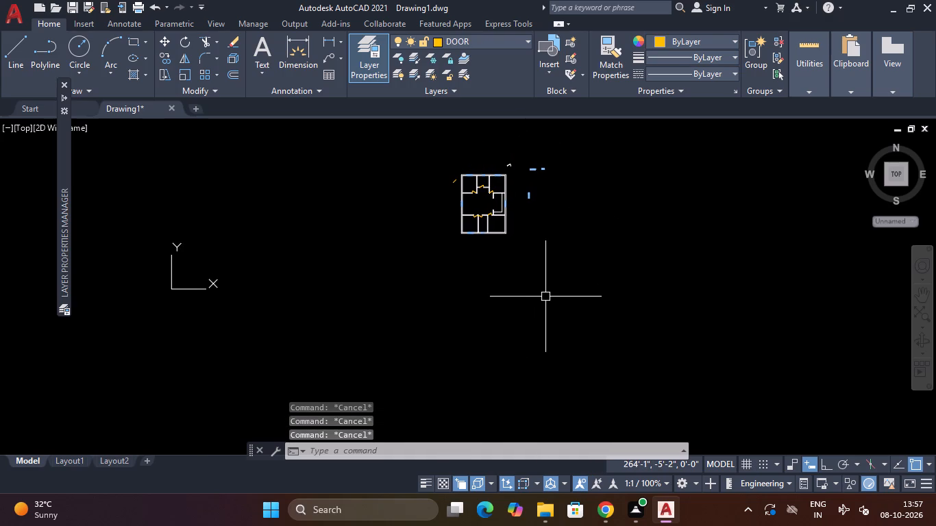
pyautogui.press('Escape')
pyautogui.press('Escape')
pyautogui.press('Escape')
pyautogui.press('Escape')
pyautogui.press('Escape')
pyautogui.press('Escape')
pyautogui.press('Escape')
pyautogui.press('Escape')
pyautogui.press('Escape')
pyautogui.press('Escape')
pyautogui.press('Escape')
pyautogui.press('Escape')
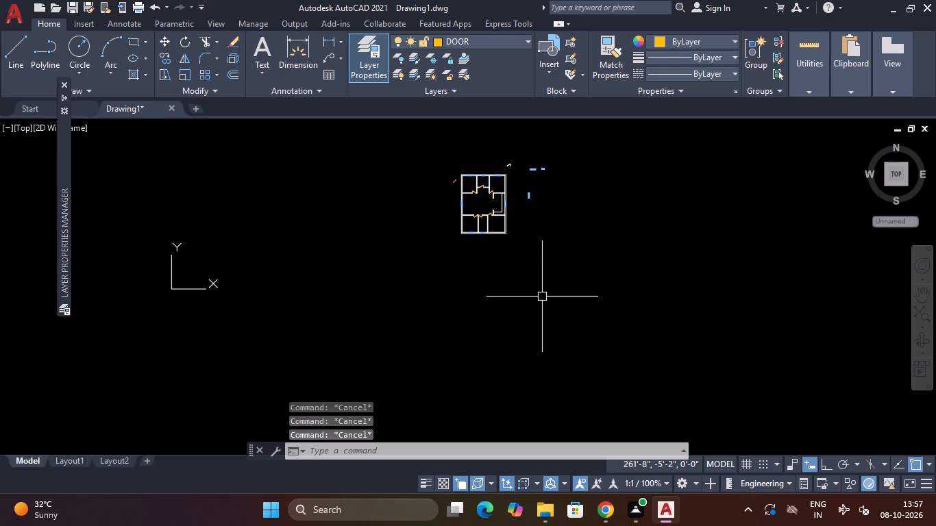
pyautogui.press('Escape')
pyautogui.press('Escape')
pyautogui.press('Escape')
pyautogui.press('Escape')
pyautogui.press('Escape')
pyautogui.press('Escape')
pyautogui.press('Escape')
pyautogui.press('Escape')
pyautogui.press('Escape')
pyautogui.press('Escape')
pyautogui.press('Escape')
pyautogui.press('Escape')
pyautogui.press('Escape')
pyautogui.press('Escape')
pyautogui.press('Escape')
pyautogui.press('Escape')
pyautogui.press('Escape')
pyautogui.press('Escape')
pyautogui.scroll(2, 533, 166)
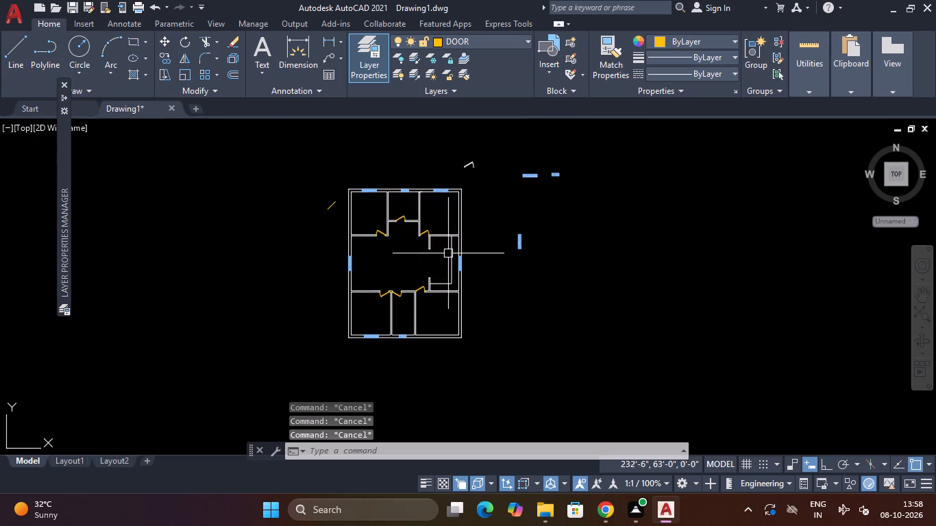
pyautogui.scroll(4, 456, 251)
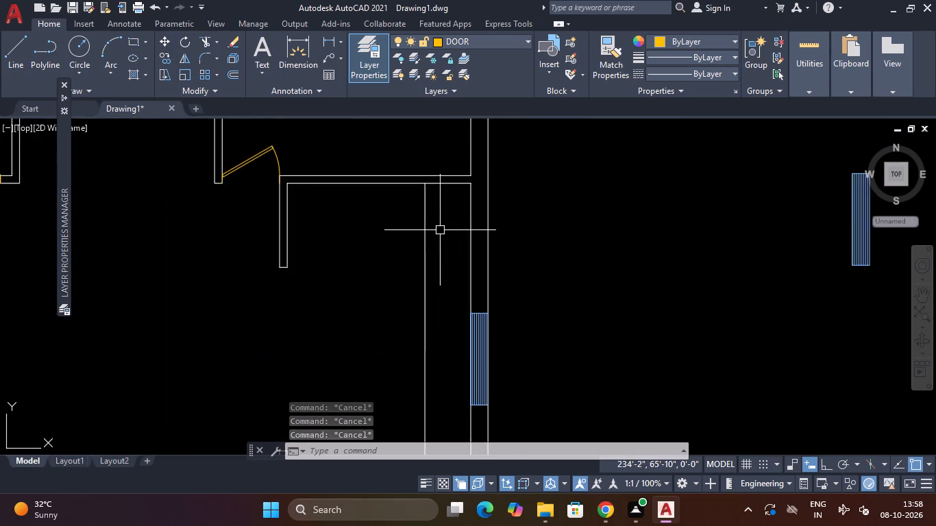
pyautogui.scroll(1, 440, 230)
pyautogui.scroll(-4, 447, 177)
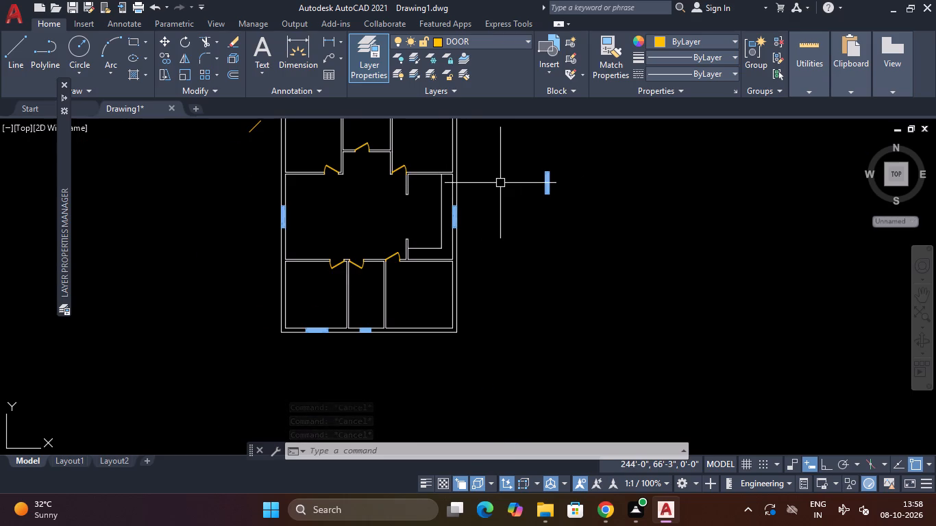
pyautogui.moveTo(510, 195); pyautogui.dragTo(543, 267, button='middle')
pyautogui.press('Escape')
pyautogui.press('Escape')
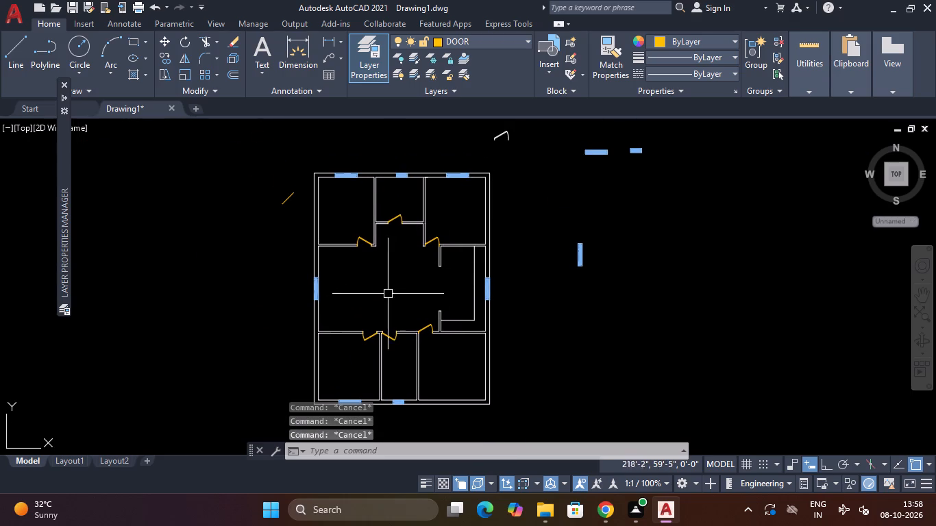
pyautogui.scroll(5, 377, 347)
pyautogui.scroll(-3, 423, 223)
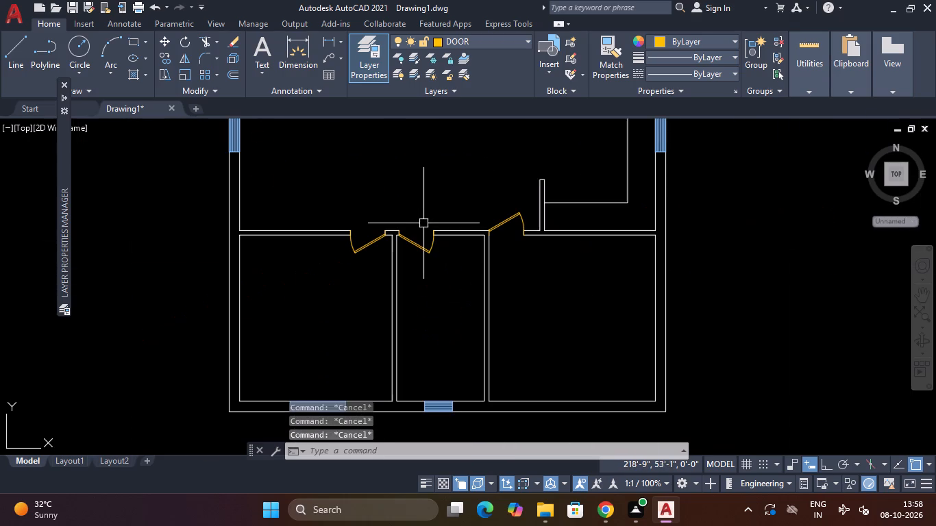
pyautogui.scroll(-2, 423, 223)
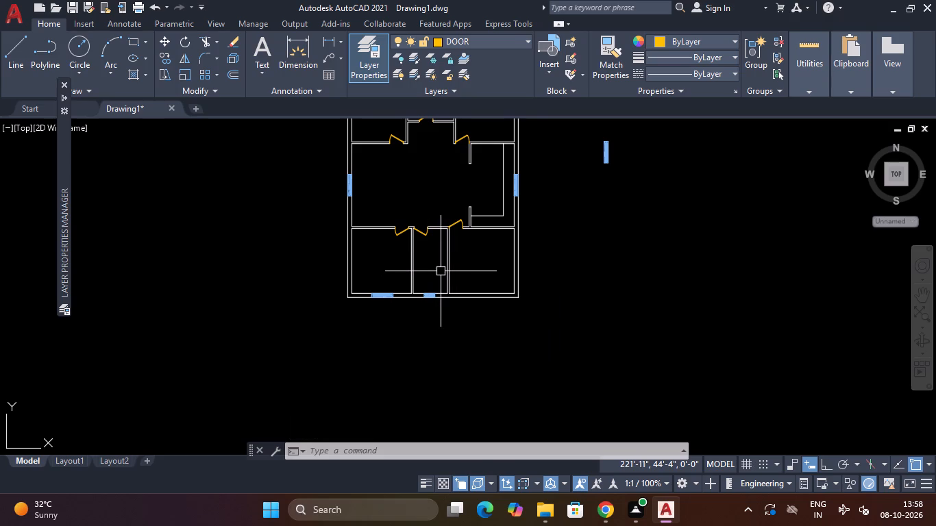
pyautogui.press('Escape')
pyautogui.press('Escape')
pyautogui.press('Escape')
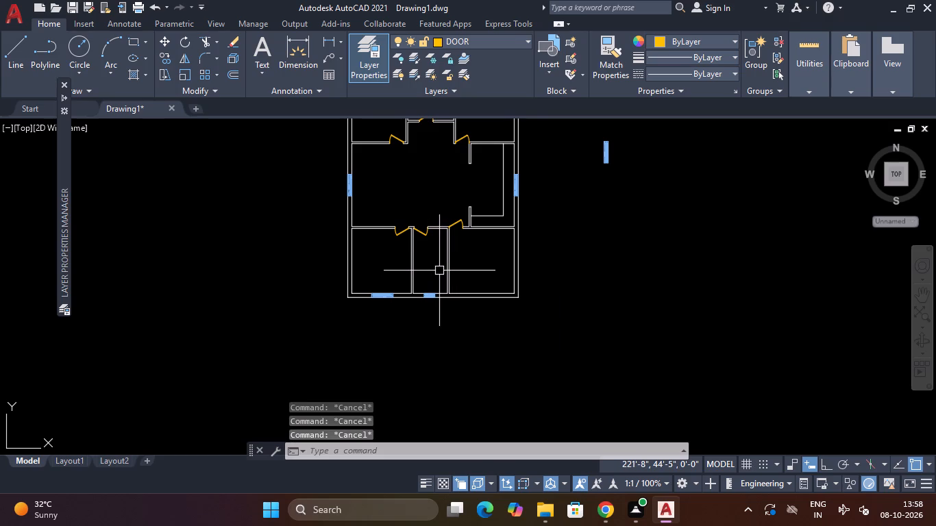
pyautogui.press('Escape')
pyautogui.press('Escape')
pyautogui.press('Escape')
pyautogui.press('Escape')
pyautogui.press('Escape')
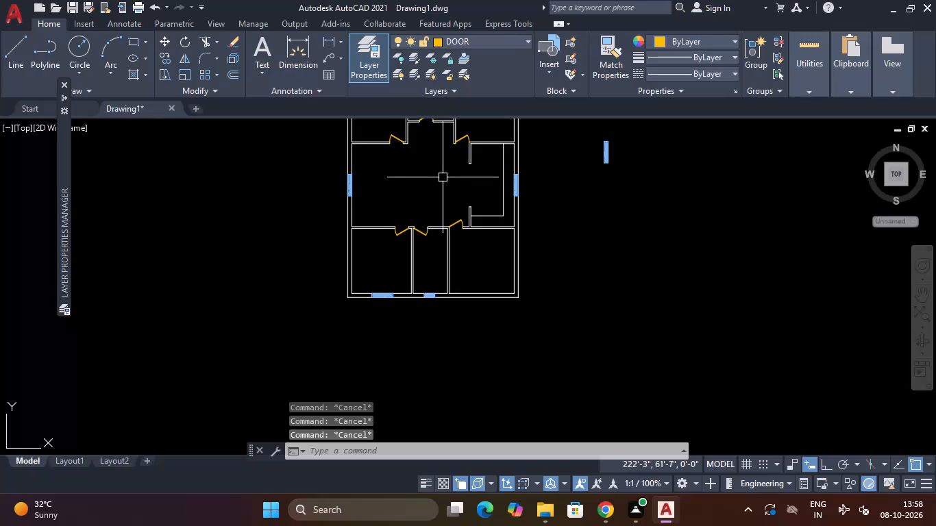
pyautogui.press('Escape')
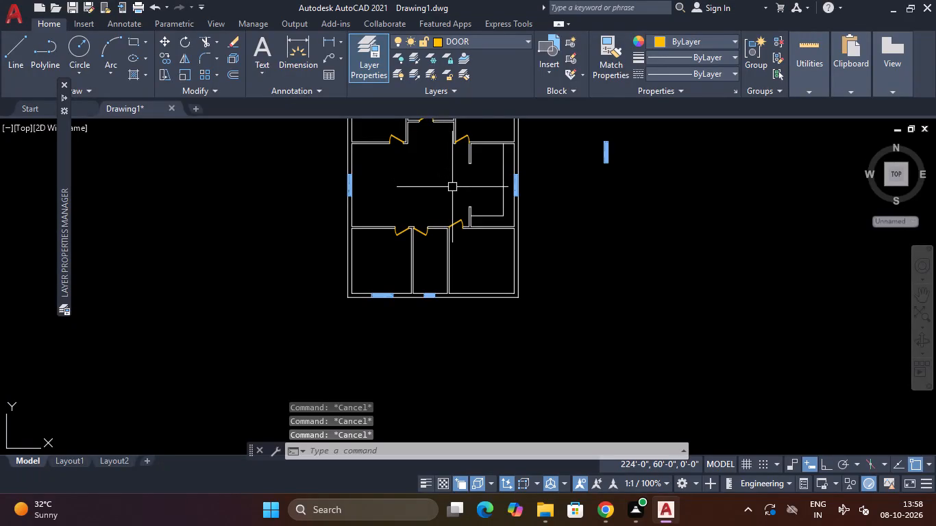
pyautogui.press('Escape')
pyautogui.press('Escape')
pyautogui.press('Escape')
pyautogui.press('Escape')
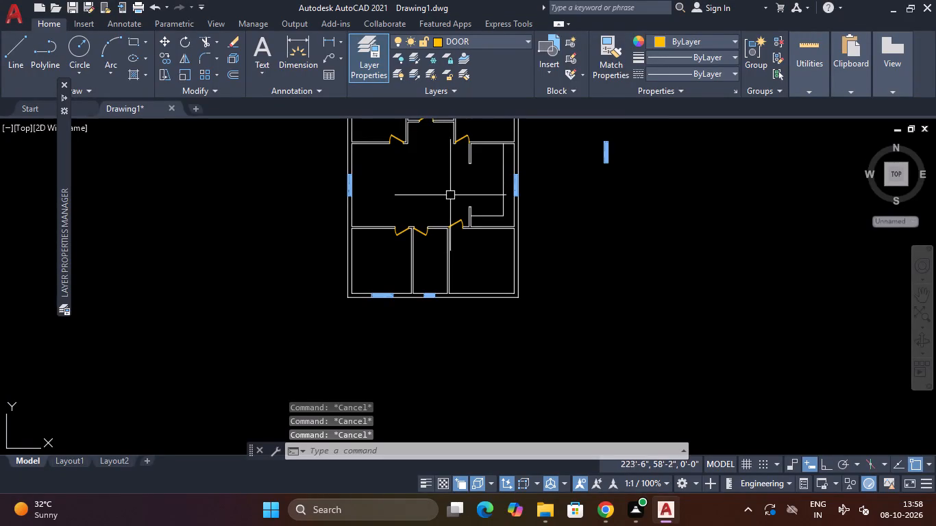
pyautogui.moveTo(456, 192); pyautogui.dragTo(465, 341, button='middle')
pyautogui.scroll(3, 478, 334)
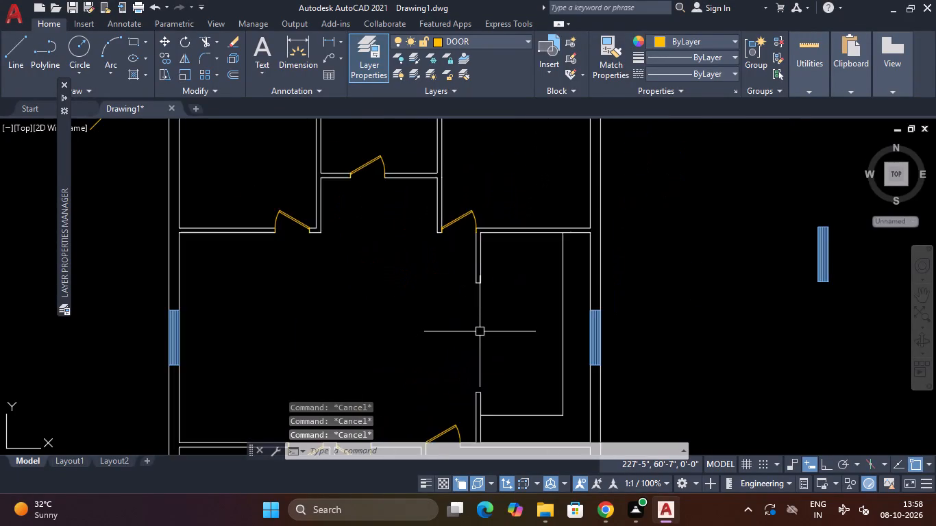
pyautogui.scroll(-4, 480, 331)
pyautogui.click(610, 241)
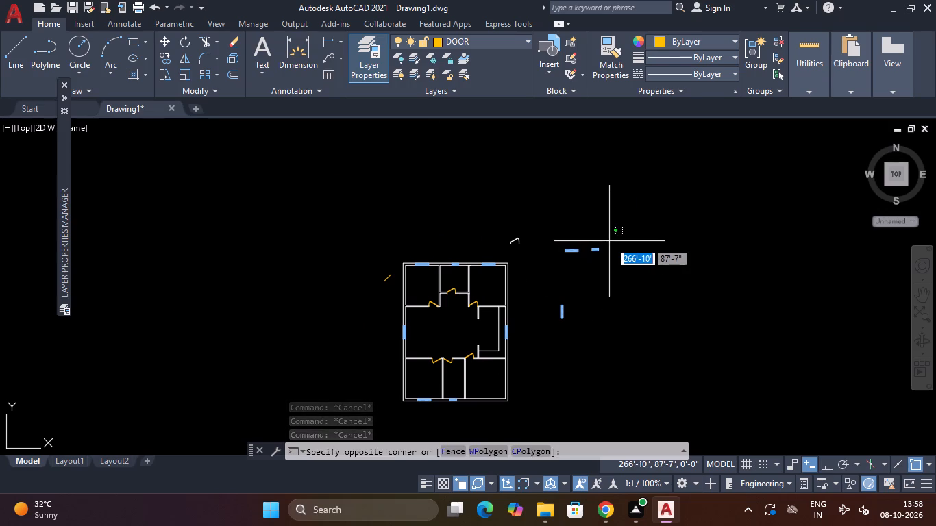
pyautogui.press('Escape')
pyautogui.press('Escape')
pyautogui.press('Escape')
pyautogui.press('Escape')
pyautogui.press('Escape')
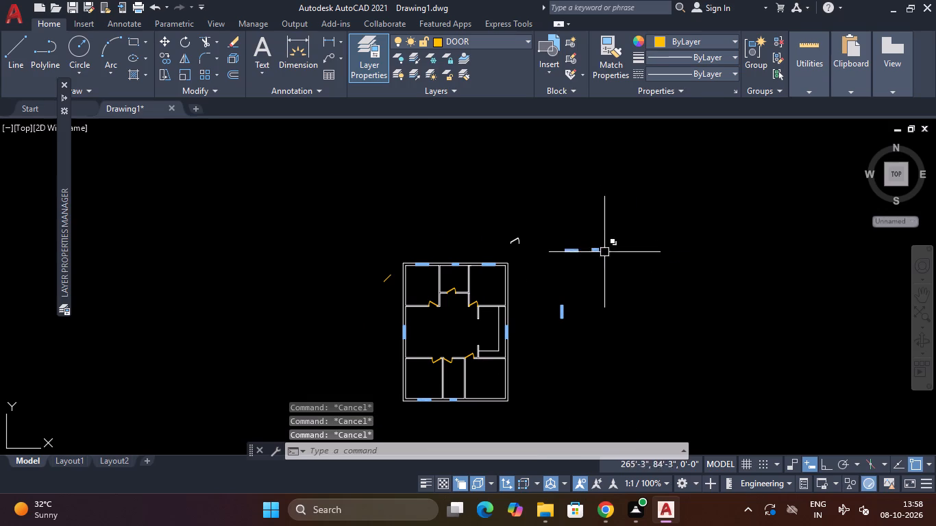
# Trim the upper outer wall's inner line across the partition between the upper-middle and upper-right rooms, and remove the short overlapping line beside it.
pyautogui.scroll(4, 461, 272)
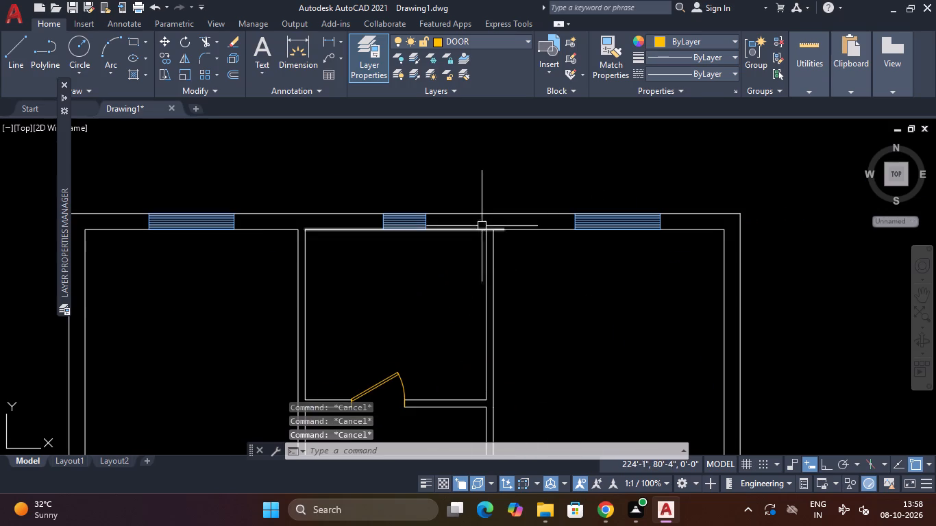
pyautogui.scroll(5, 485, 224)
pyautogui.scroll(-4, 494, 221)
pyautogui.scroll(3, 495, 221)
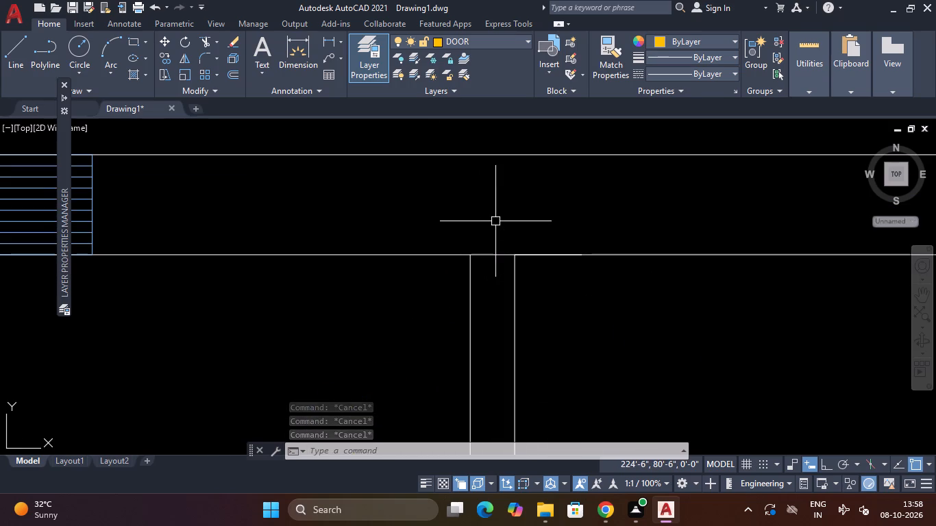
pyautogui.write('TR')
pyautogui.press('space')
pyautogui.scroll(2, 506, 223)
pyautogui.click(497, 243)
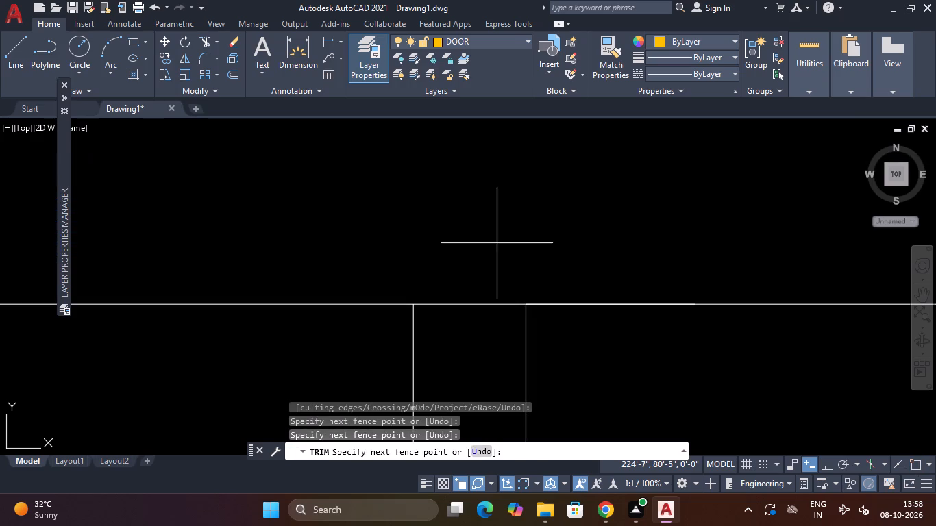
pyautogui.click(474, 317)
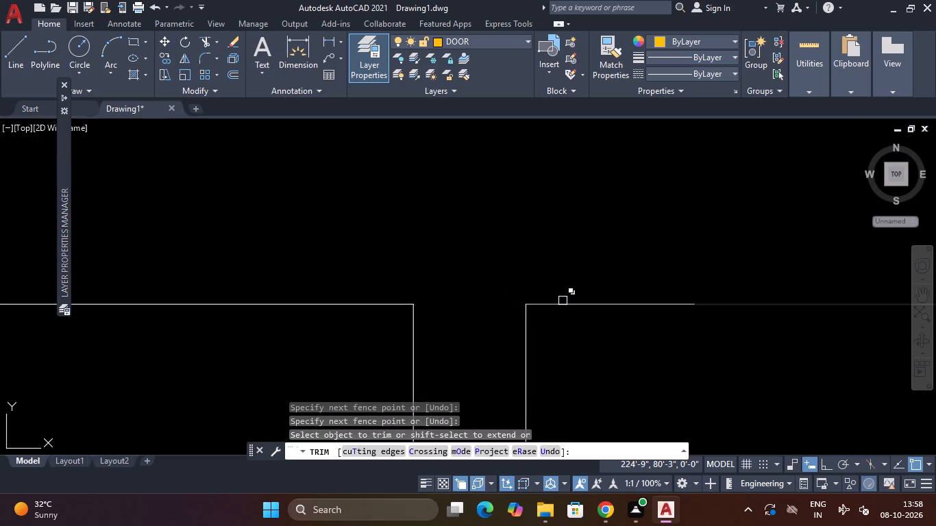
pyautogui.click(563, 301)
pyautogui.click(627, 365)
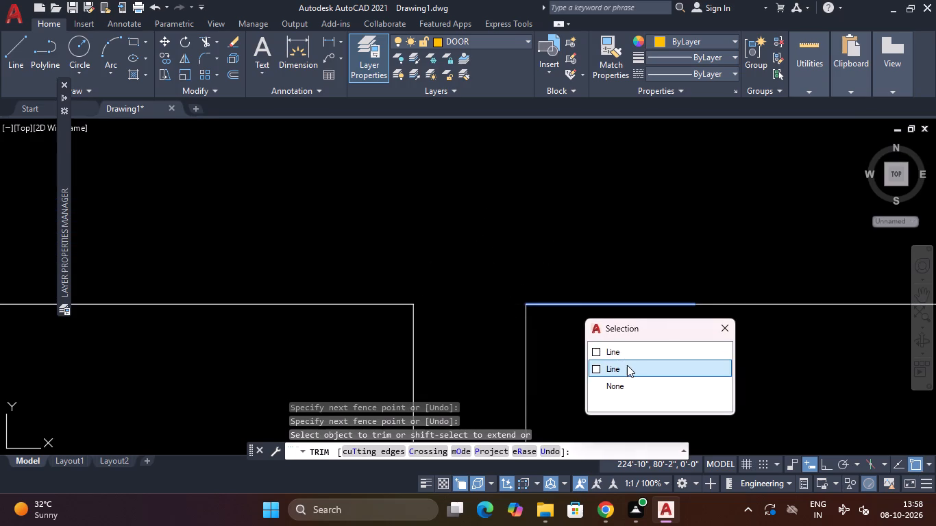
pyautogui.scroll(-4, 572, 242)
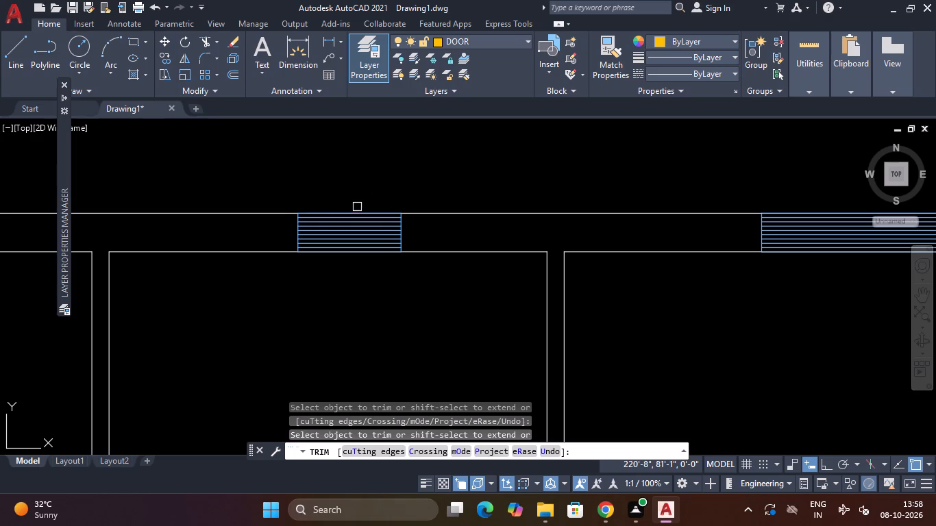
pyautogui.scroll(-5, 264, 214)
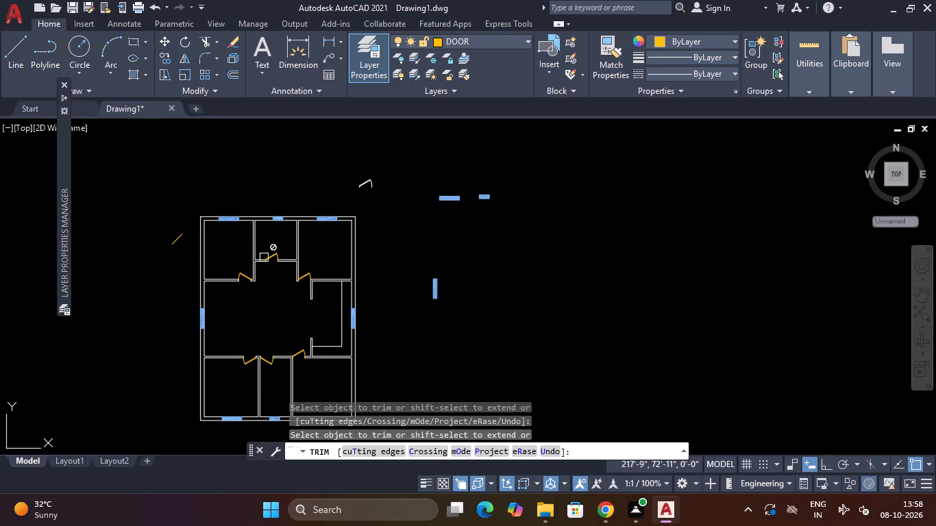
pyautogui.moveTo(271, 236); pyautogui.dragTo(396, 151, button='middle')
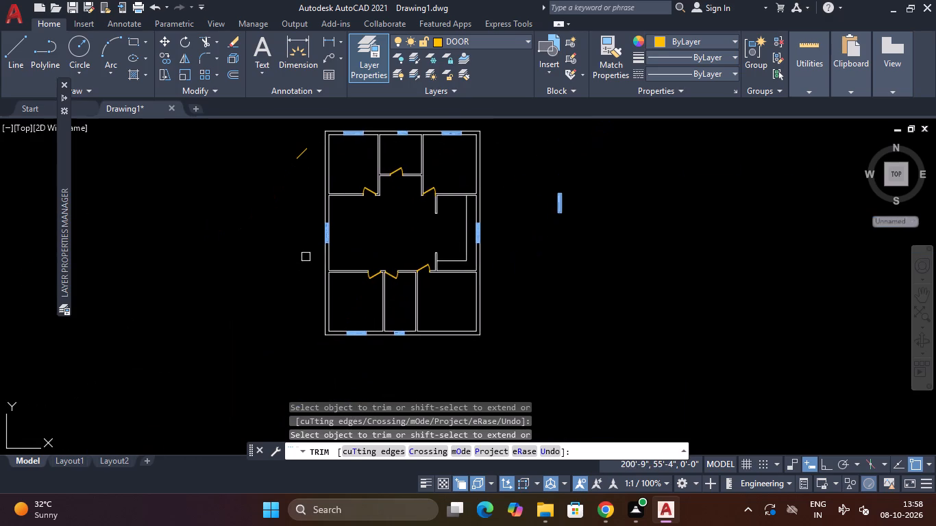
pyautogui.scroll(3, 312, 255)
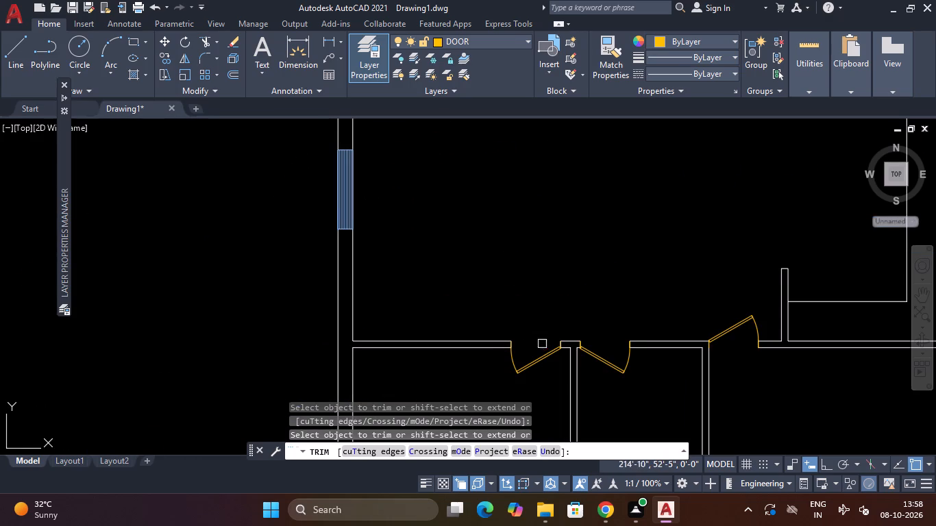
pyautogui.scroll(-2, 545, 294)
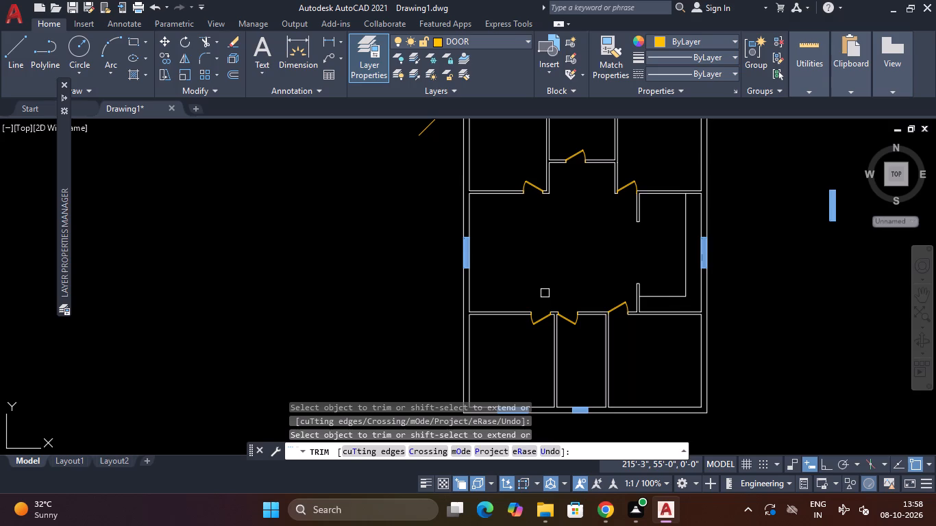
pyautogui.moveTo(619, 359); pyautogui.dragTo(630, 290, button='middle')
pyautogui.press('Escape')
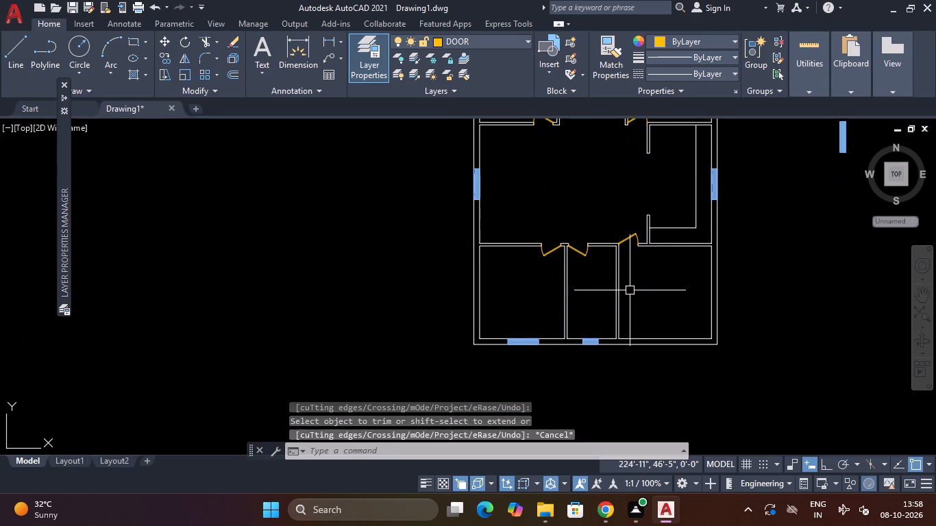
pyautogui.press('Escape')
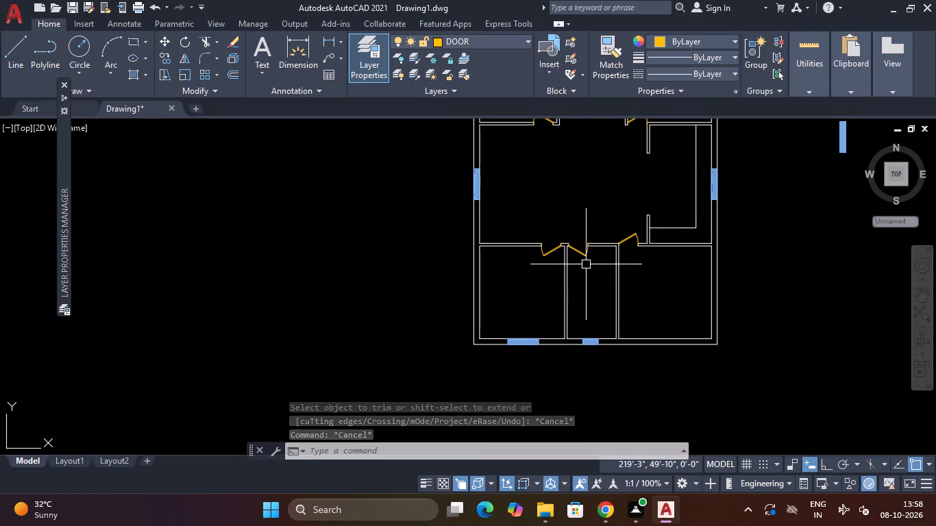
# Create an associative rectangular array of the sample DOOR line with 4 columns and 3 rows spaced 3'-1", using the line's lower end as base point.
pyautogui.moveTo(306, 193); pyautogui.dragTo(274, 369, button='middle')
pyautogui.scroll(-2, 285, 365)
pyautogui.moveTo(287, 364); pyautogui.dragTo(309, 245, button='middle')
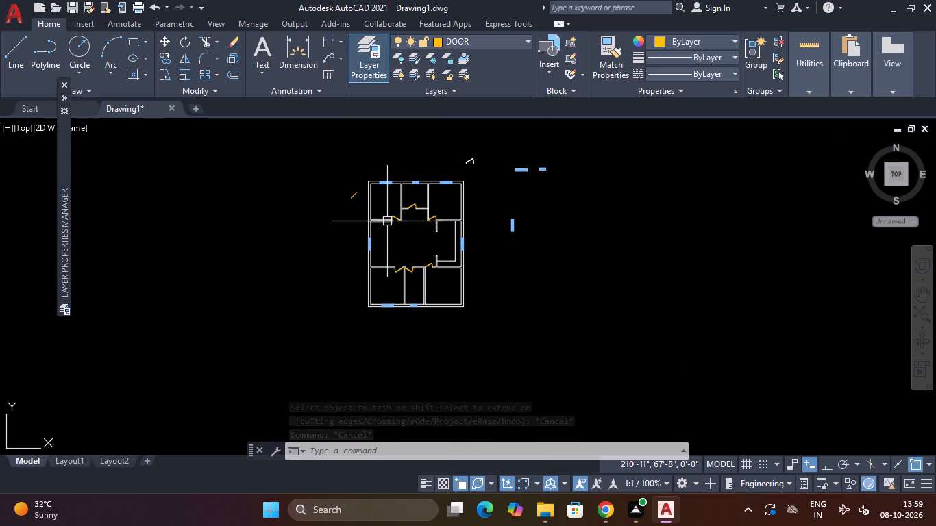
pyautogui.press('Escape')
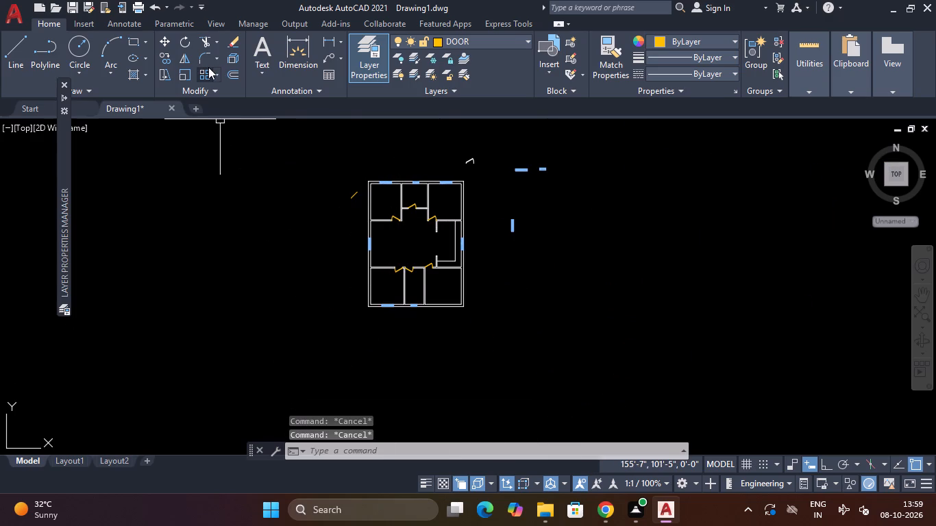
pyautogui.click(206, 69)
pyautogui.click(217, 209)
pyautogui.click(258, 264)
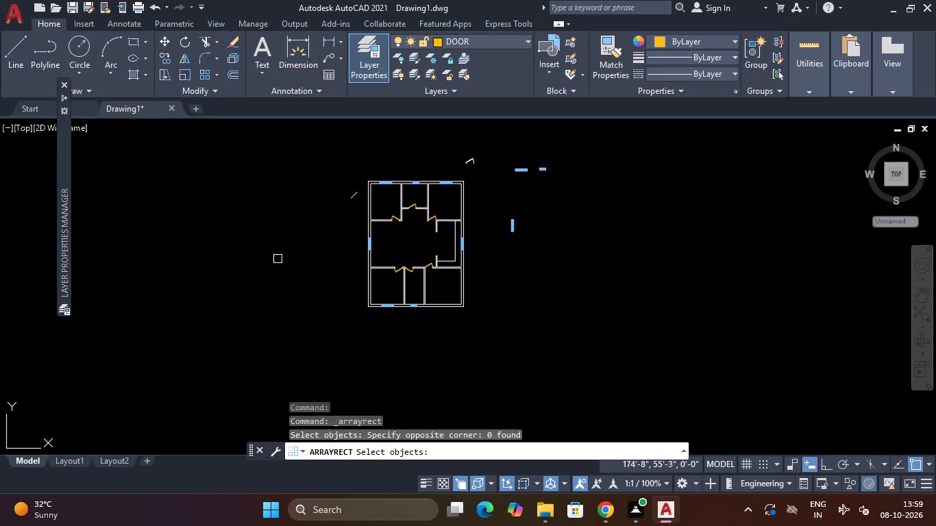
pyautogui.scroll(3, 358, 207)
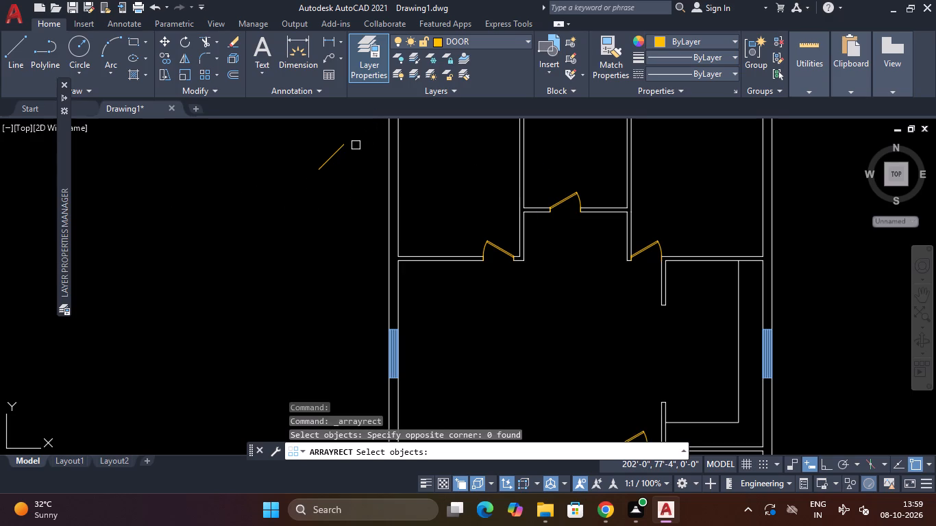
pyautogui.click(353, 134)
pyautogui.click(312, 175)
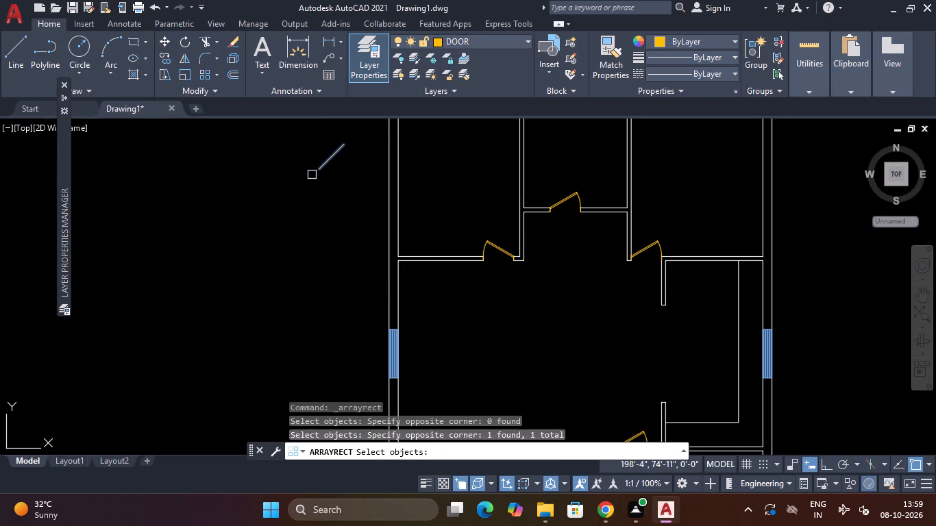
pyautogui.press('Return')
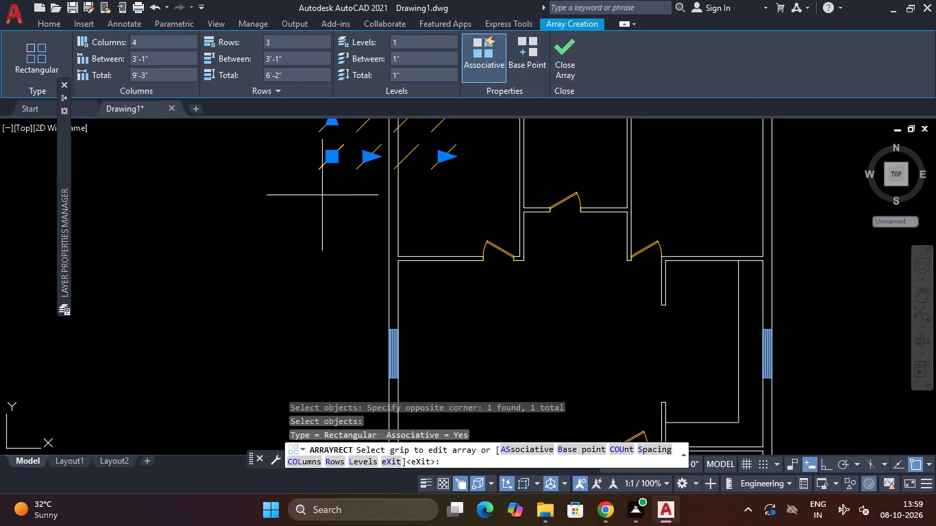
pyautogui.scroll(-3, 309, 212)
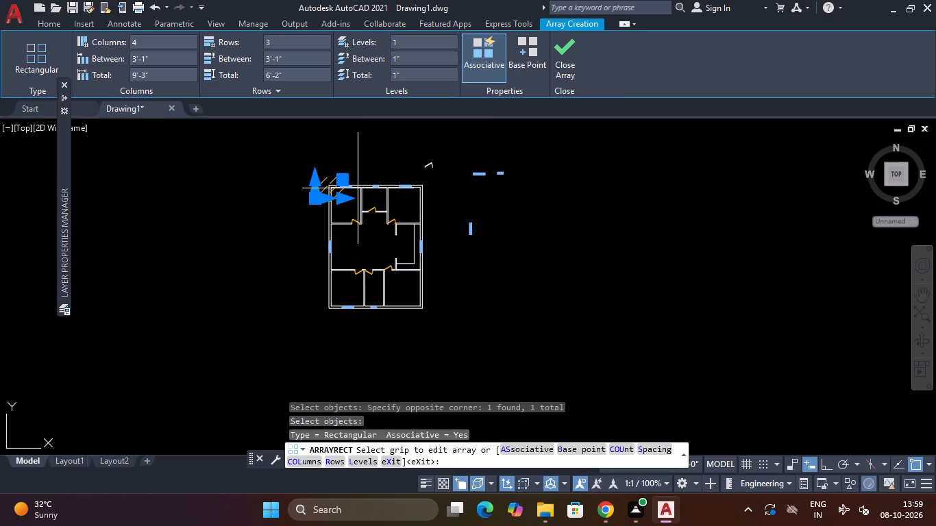
pyautogui.write('B')
pyautogui.press('space')
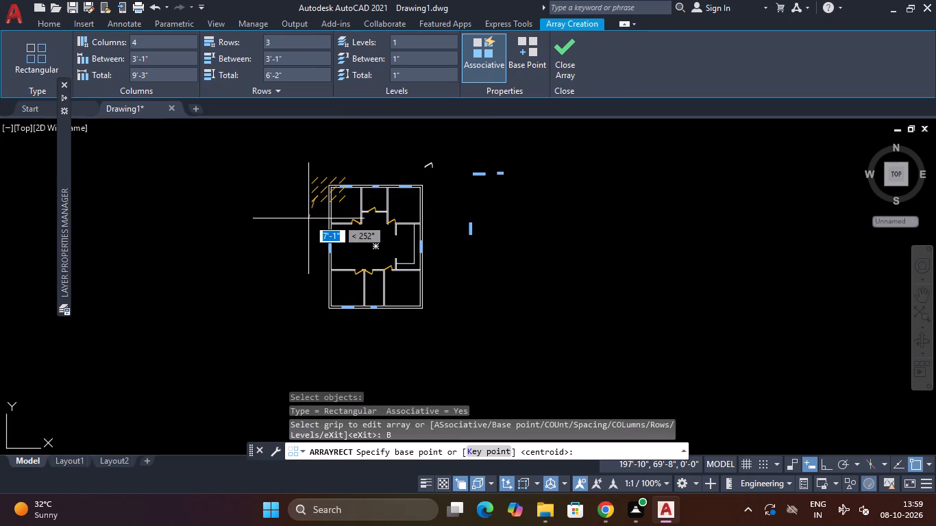
pyautogui.click(310, 203)
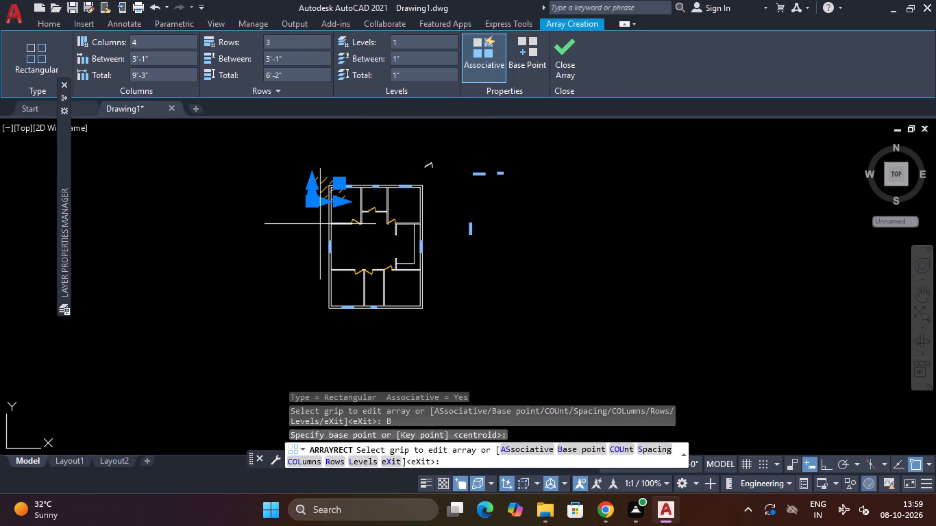
pyautogui.scroll(1, 306, 225)
pyautogui.press('Escape')
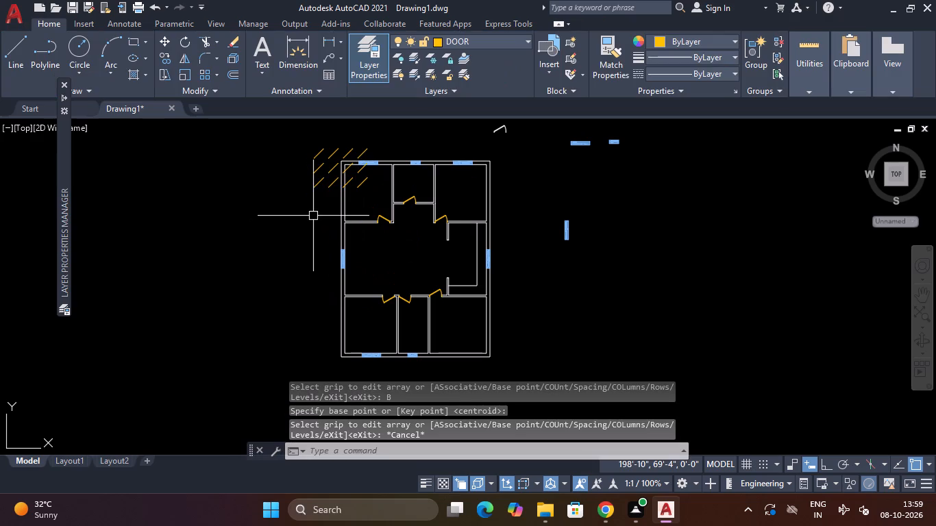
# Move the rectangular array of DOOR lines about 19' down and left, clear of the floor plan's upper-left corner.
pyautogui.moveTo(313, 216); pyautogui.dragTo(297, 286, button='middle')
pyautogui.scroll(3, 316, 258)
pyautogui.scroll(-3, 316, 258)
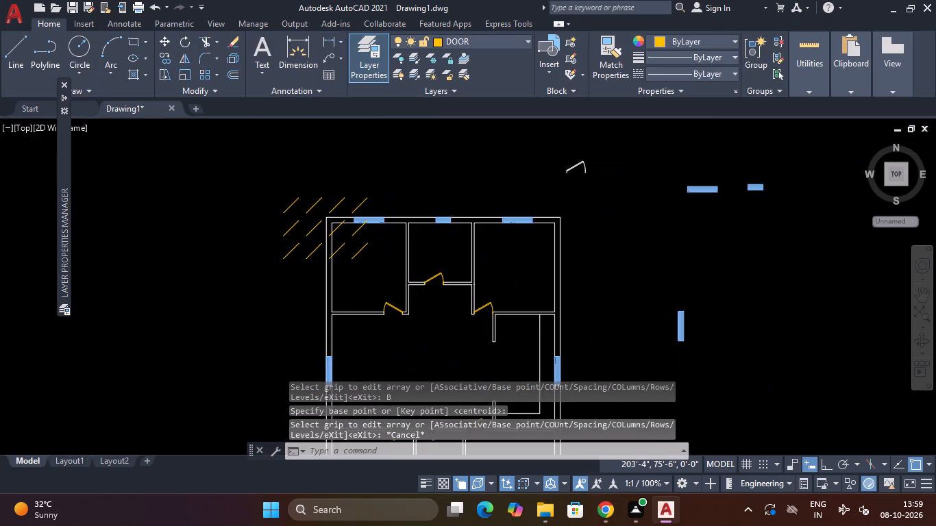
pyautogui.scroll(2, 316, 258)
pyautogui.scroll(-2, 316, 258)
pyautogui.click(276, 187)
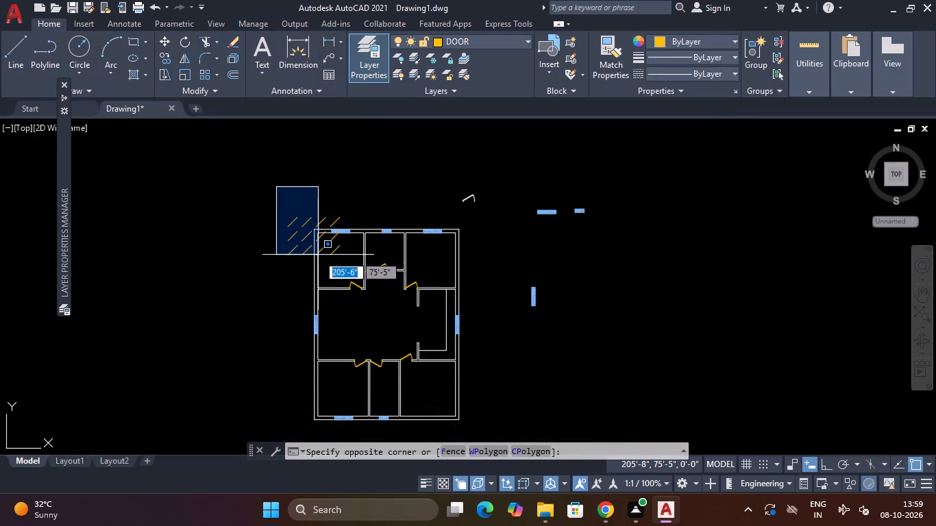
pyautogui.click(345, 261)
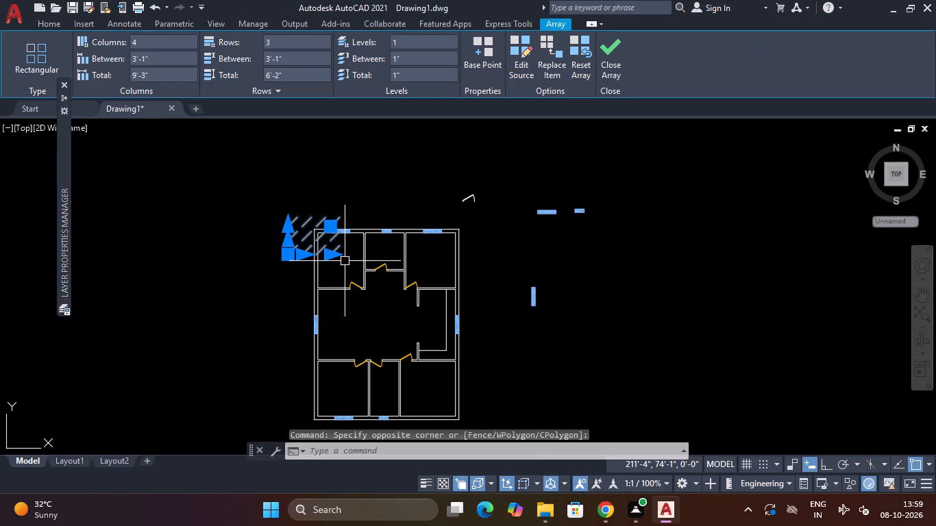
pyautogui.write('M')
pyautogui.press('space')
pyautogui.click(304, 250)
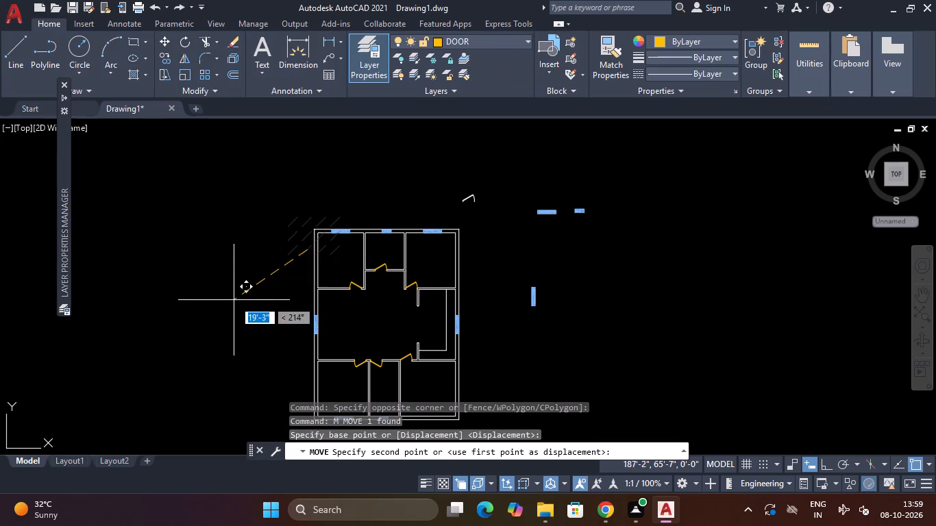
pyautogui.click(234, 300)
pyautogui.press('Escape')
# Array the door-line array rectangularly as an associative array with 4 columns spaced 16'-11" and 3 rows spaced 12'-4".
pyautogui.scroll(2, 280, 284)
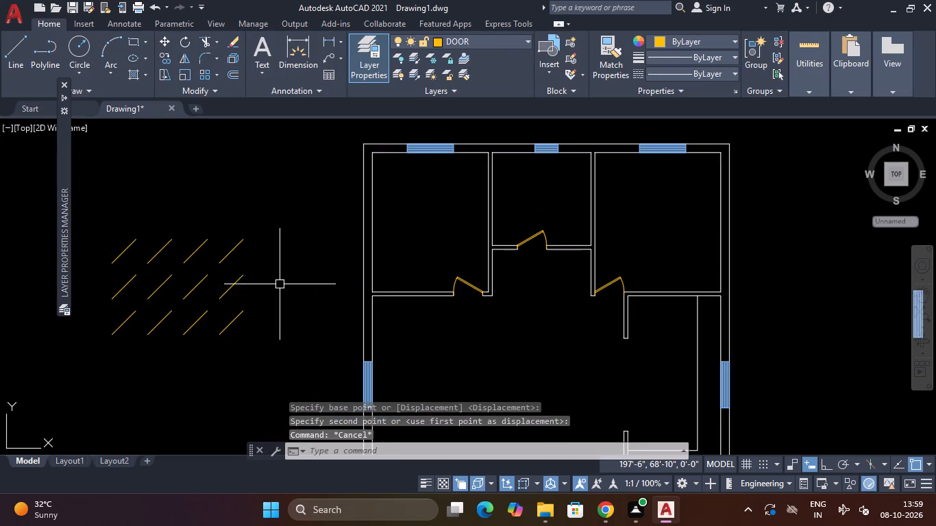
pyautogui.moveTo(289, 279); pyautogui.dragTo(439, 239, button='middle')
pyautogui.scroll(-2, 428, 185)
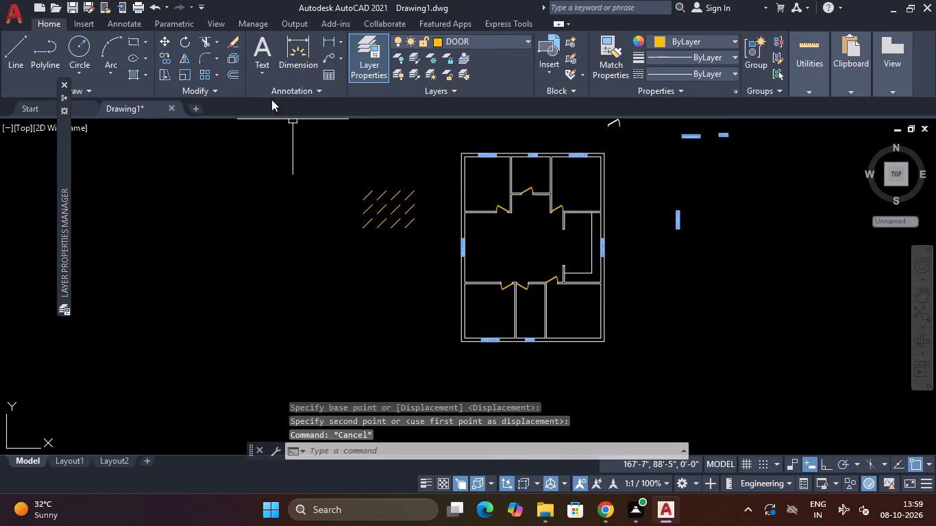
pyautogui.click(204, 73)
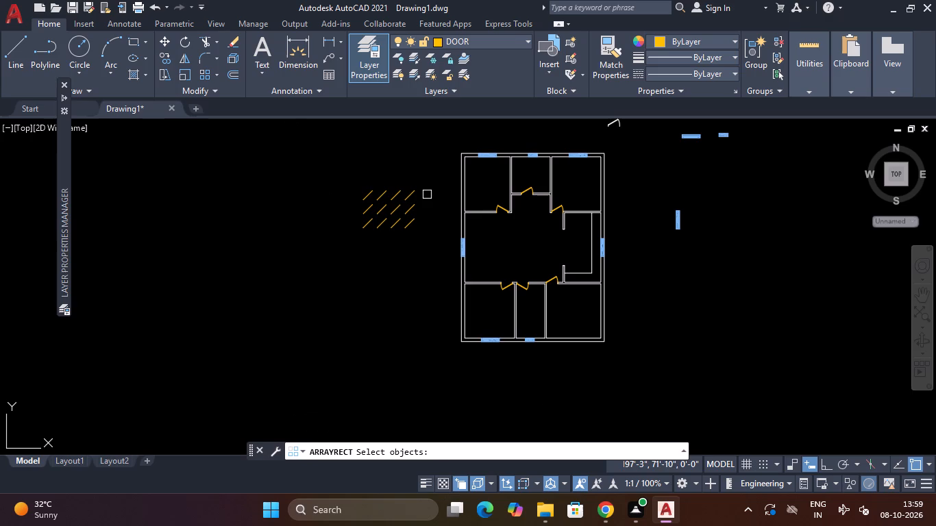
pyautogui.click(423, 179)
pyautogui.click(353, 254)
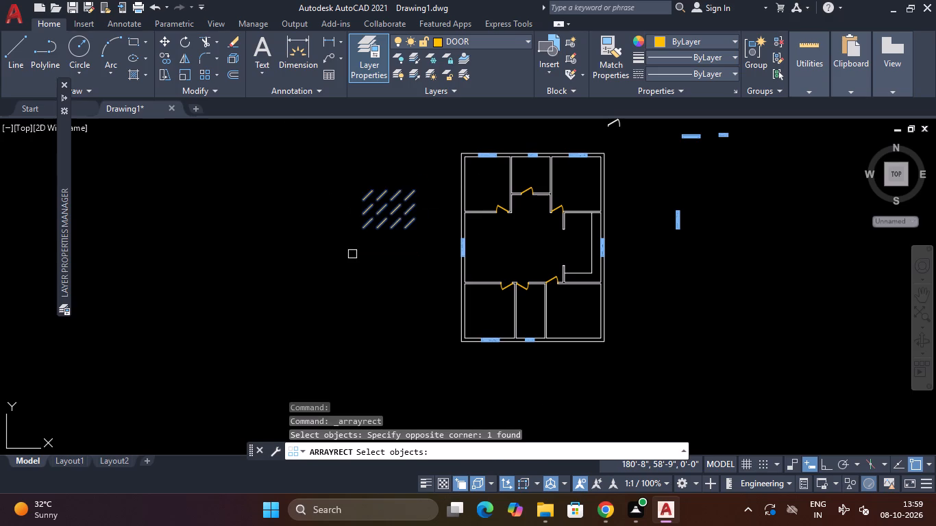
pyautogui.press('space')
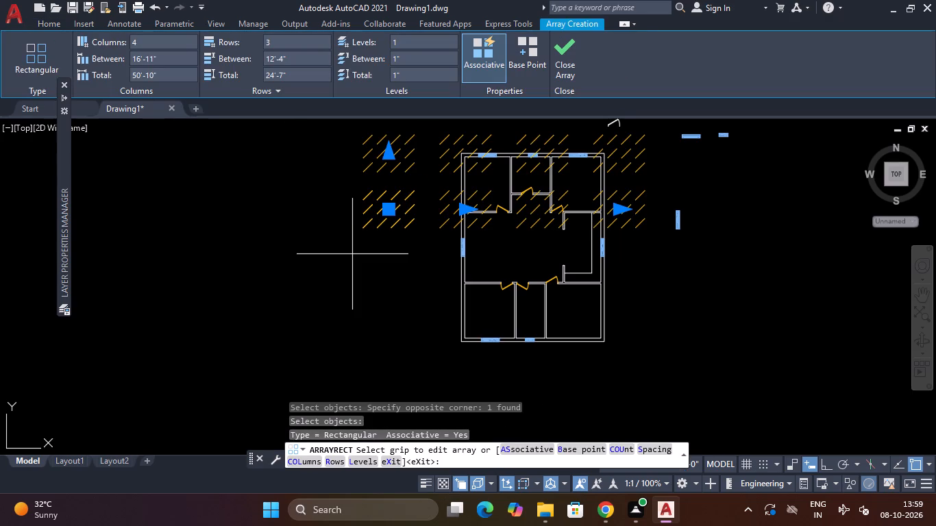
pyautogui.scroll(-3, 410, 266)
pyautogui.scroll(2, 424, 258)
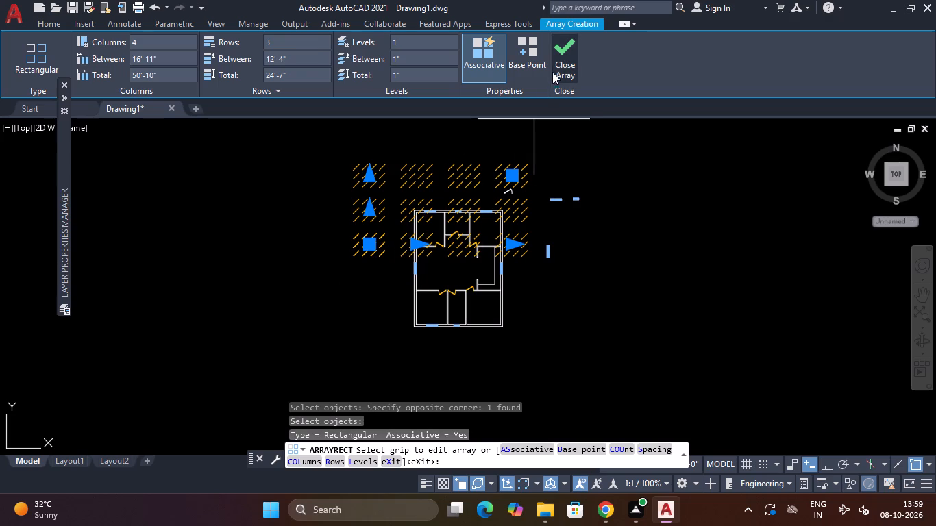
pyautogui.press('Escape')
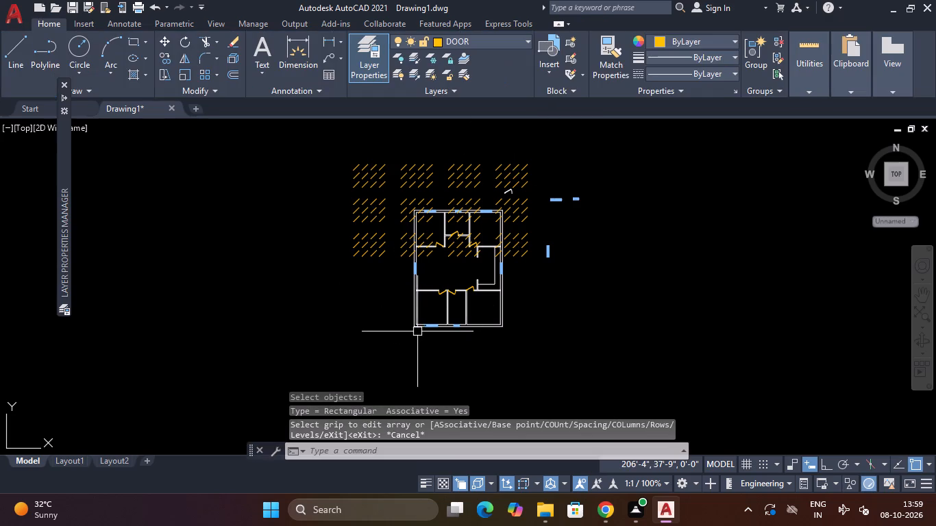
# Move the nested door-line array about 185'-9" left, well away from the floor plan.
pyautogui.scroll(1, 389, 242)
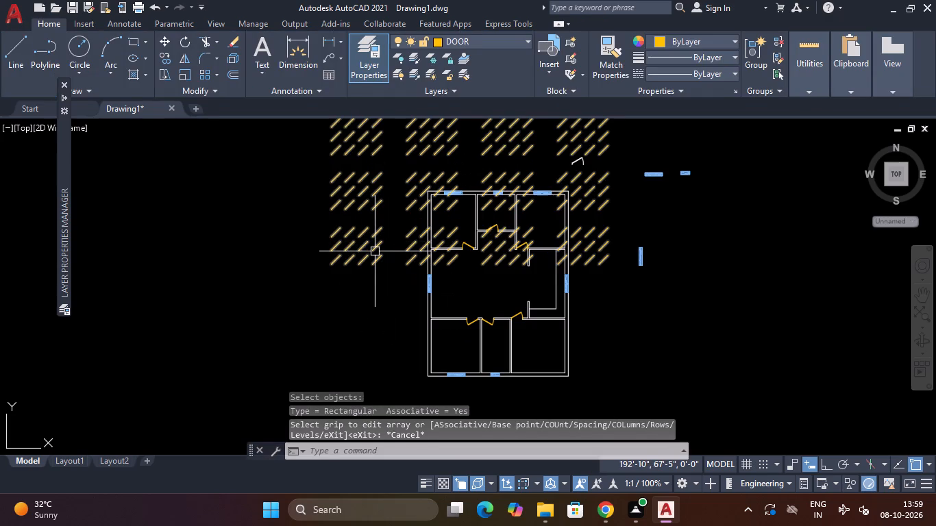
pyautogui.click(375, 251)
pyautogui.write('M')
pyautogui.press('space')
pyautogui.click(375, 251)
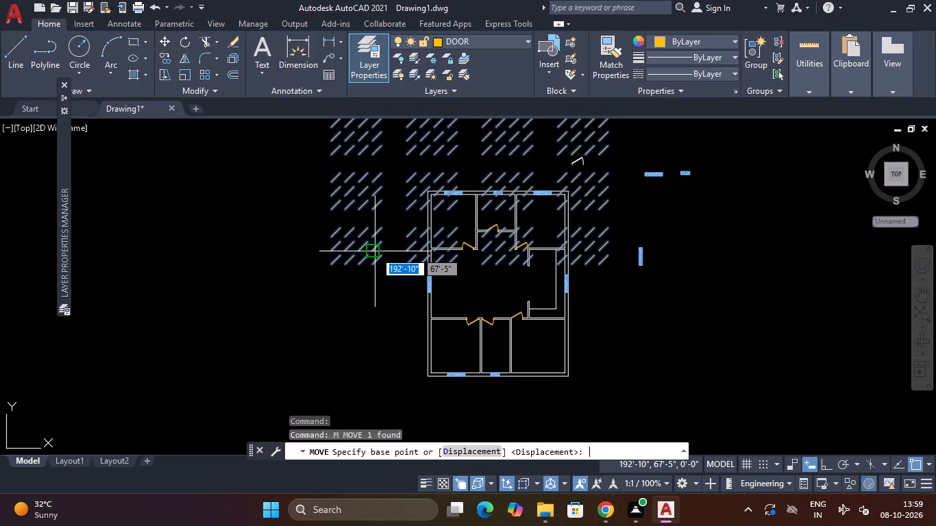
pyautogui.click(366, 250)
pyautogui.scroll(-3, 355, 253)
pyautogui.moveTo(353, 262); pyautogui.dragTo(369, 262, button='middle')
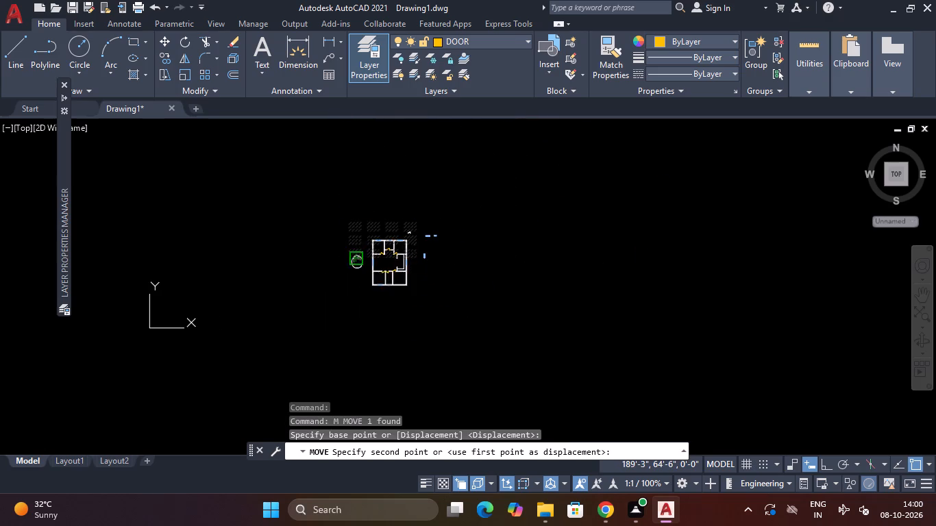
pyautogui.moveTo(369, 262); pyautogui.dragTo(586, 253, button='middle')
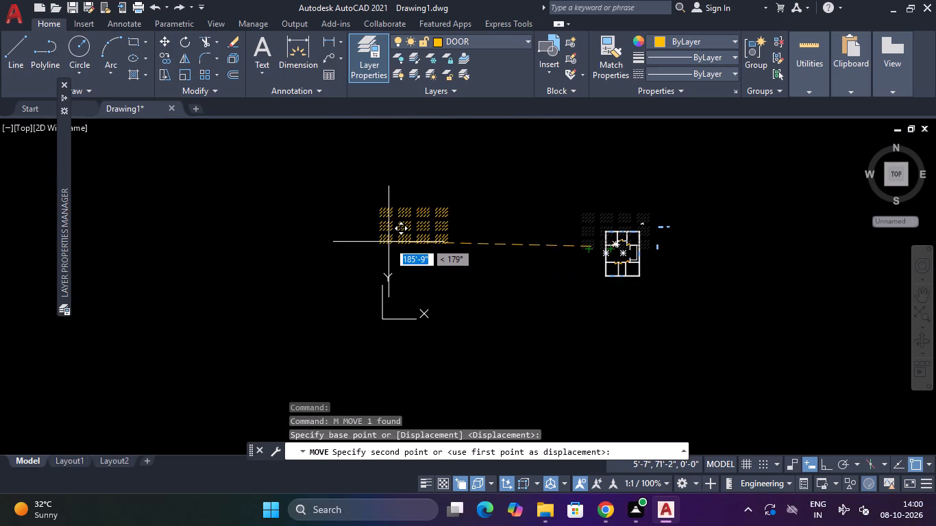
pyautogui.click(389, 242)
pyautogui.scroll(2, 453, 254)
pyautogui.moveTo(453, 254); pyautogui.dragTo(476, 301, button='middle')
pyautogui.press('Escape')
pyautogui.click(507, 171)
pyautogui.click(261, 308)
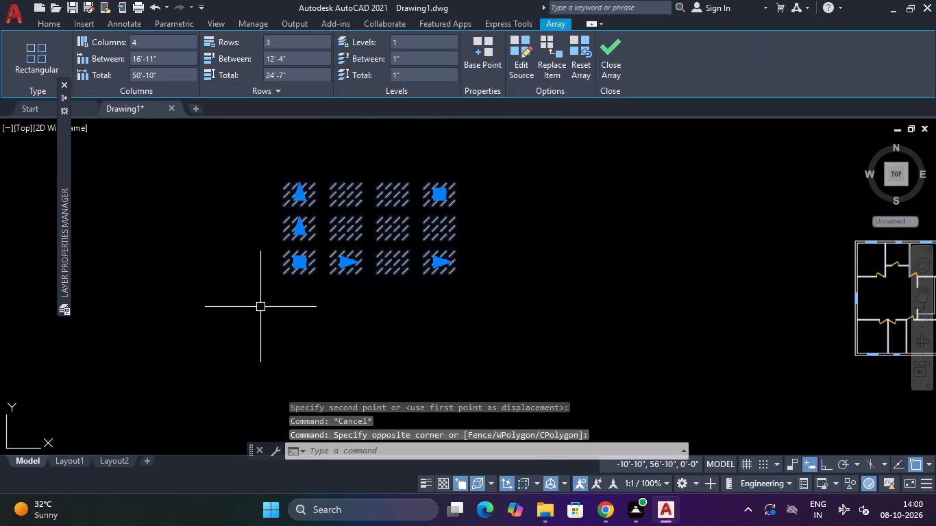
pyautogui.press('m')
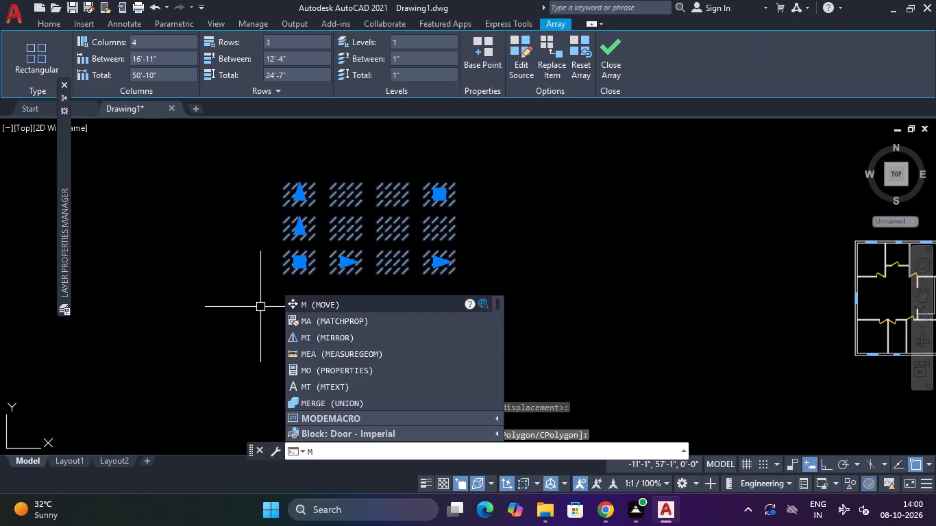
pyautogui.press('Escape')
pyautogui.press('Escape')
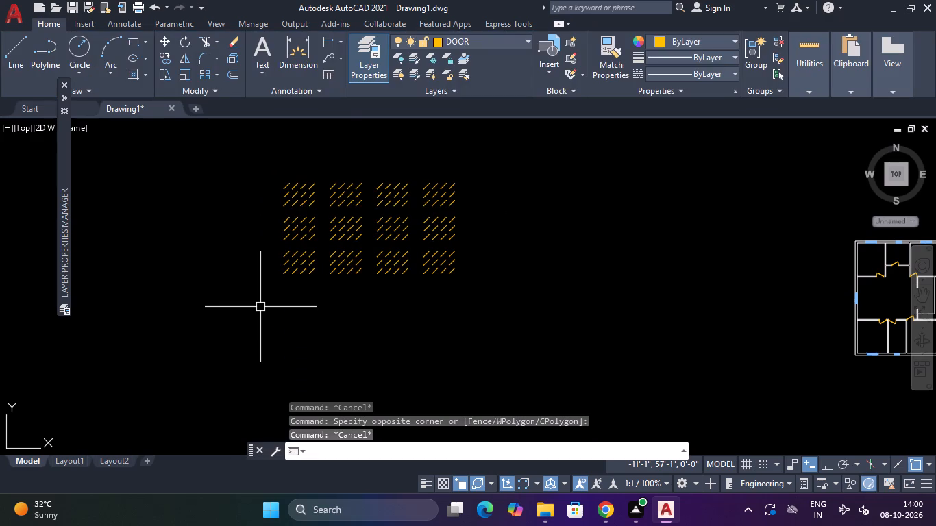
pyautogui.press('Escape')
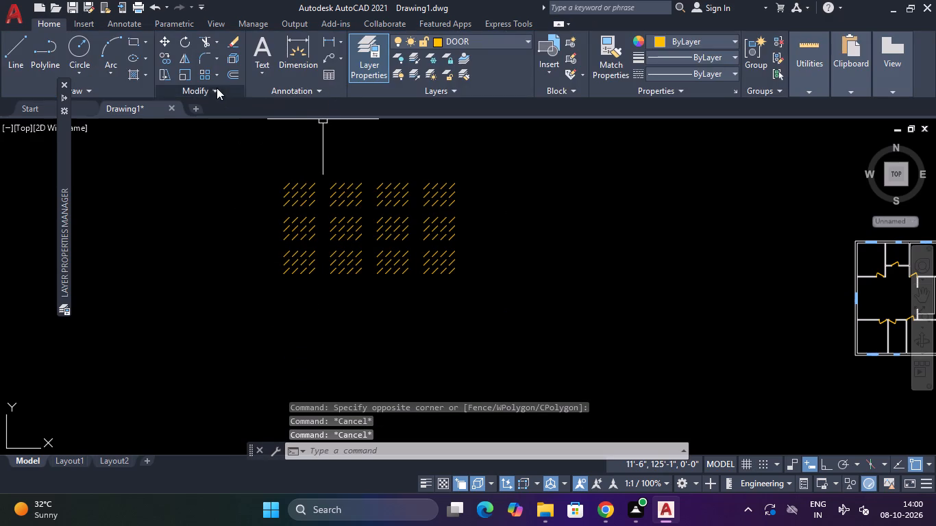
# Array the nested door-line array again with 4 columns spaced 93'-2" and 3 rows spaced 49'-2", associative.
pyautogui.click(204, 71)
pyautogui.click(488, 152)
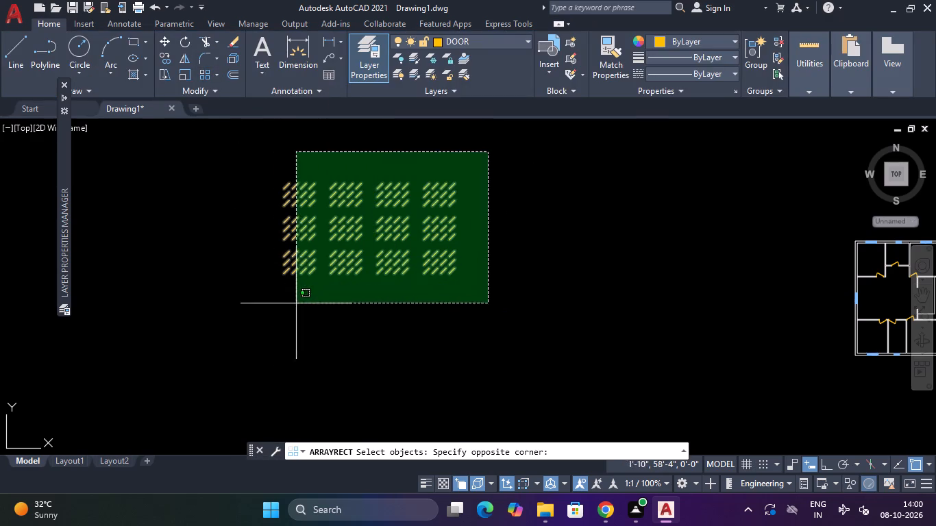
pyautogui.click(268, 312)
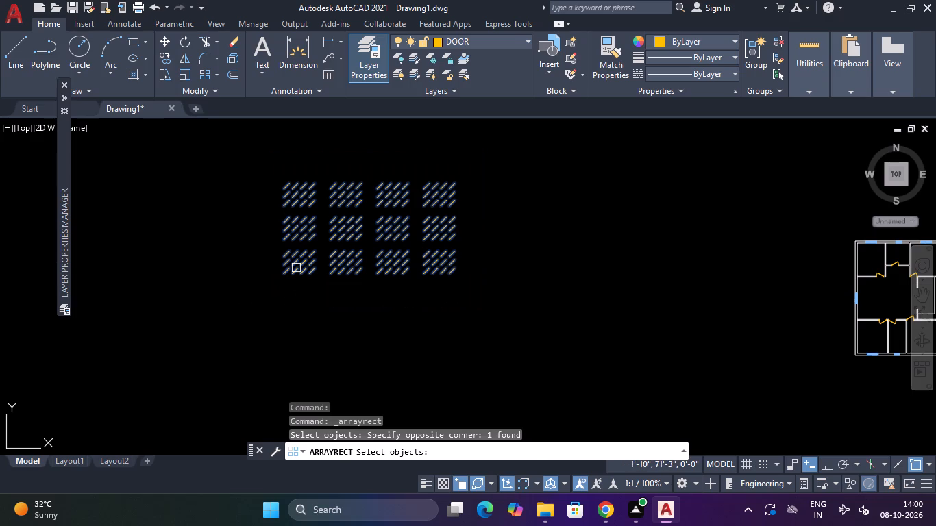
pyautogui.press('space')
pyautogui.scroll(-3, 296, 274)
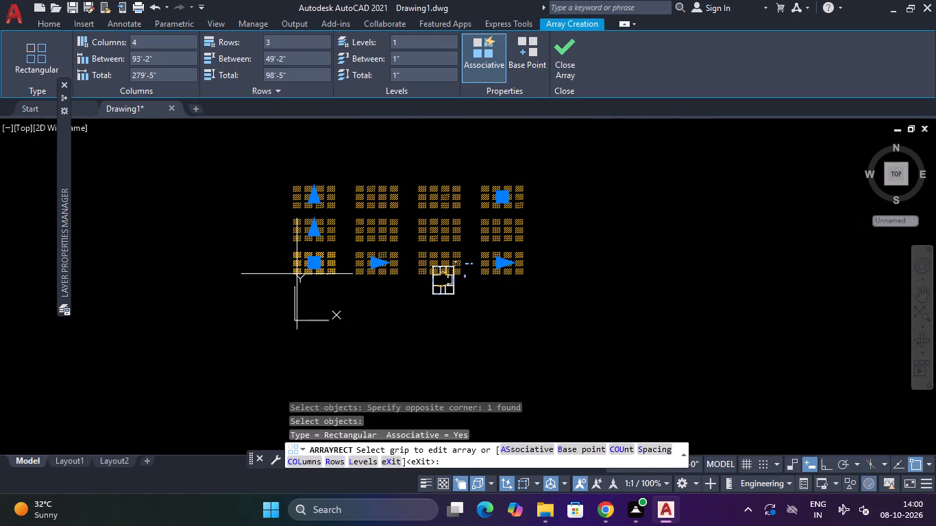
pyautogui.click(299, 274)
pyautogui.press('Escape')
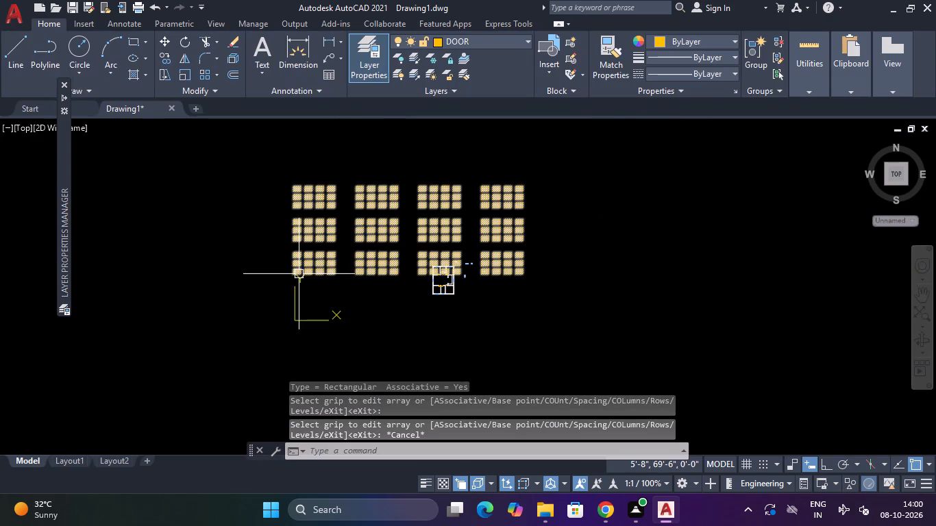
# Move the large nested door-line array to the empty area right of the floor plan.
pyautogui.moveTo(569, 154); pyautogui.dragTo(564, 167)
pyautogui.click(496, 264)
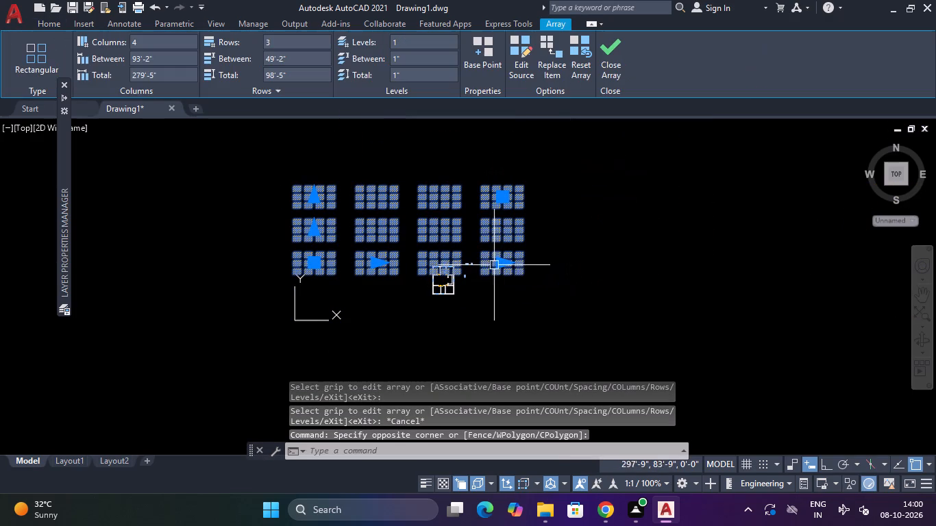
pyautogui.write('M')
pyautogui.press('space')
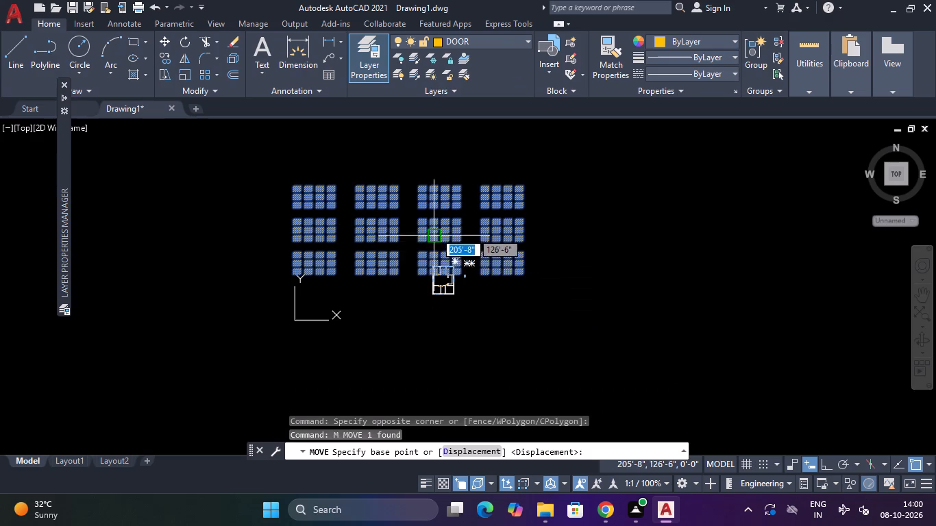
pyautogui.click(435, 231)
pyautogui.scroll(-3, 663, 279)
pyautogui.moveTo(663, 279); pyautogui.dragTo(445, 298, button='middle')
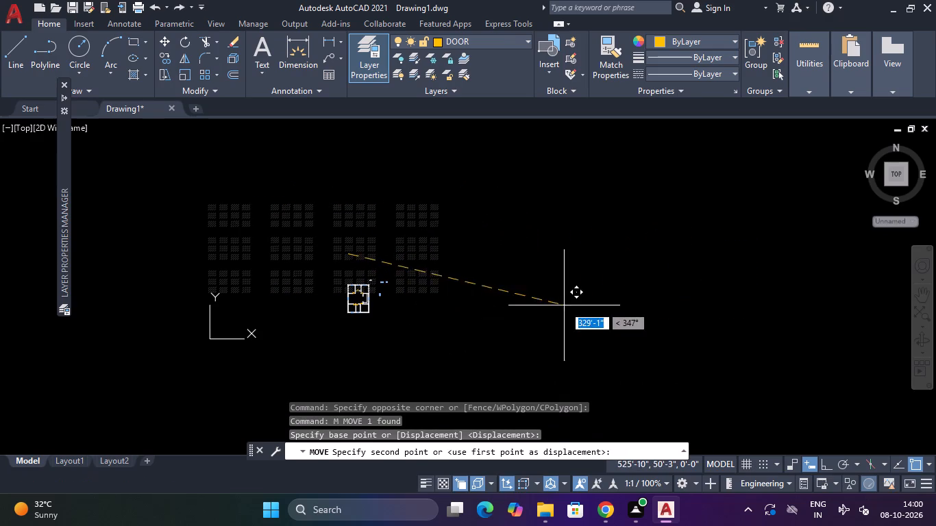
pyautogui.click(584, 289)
# Erase the entire nested door-line array beside the floor plan.
pyautogui.scroll(-3, 584, 308)
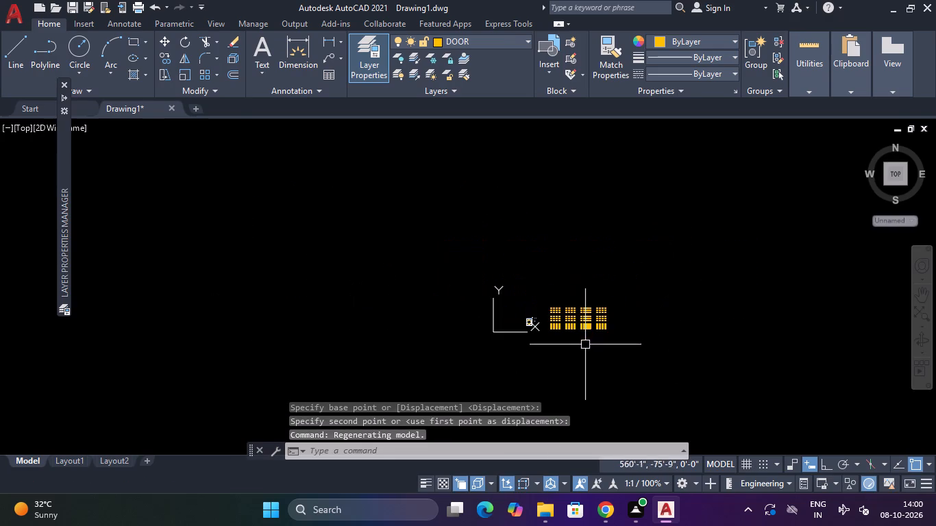
pyautogui.moveTo(561, 350); pyautogui.dragTo(517, 361, button='middle')
pyautogui.scroll(2, 541, 360)
pyautogui.moveTo(547, 360); pyautogui.dragTo(487, 334, button='middle')
pyautogui.scroll(2, 484, 316)
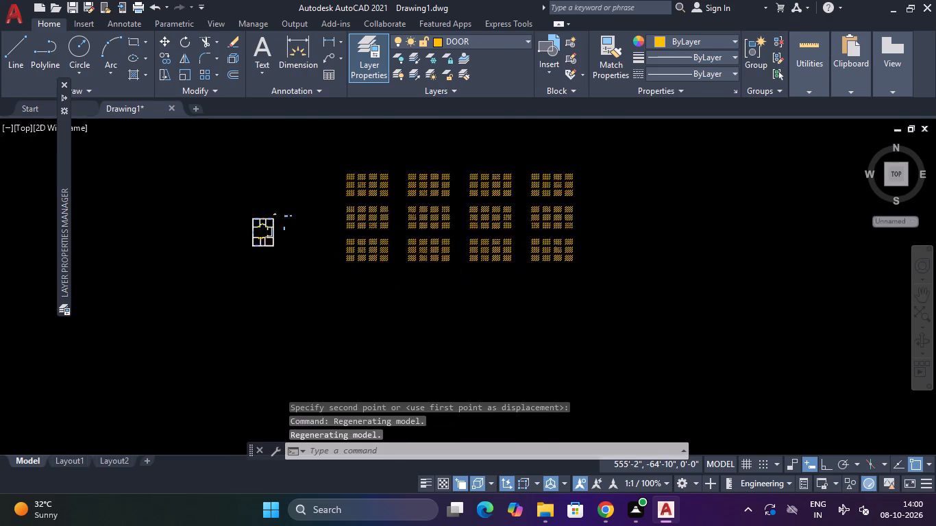
pyautogui.moveTo(484, 314); pyautogui.dragTo(483, 391, button='middle')
pyautogui.scroll(1, 491, 387)
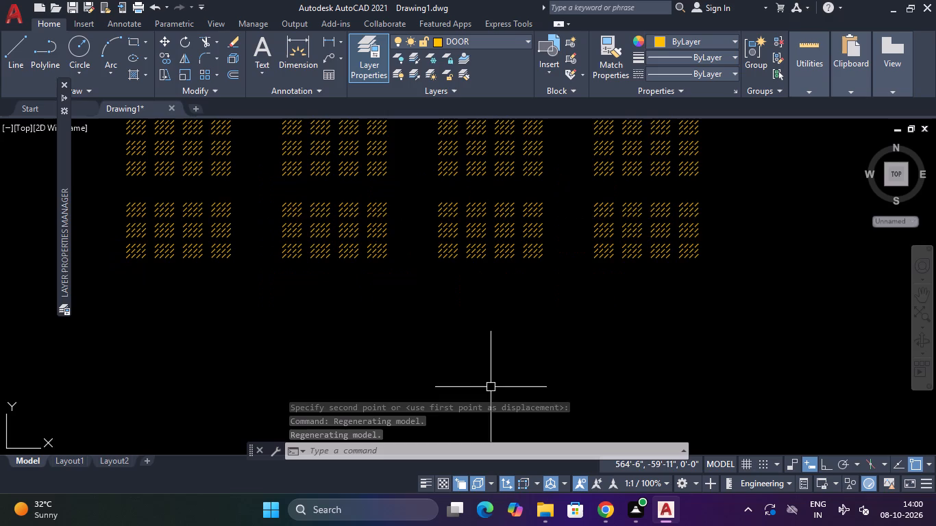
pyautogui.scroll(-3, 502, 362)
pyautogui.click(585, 263)
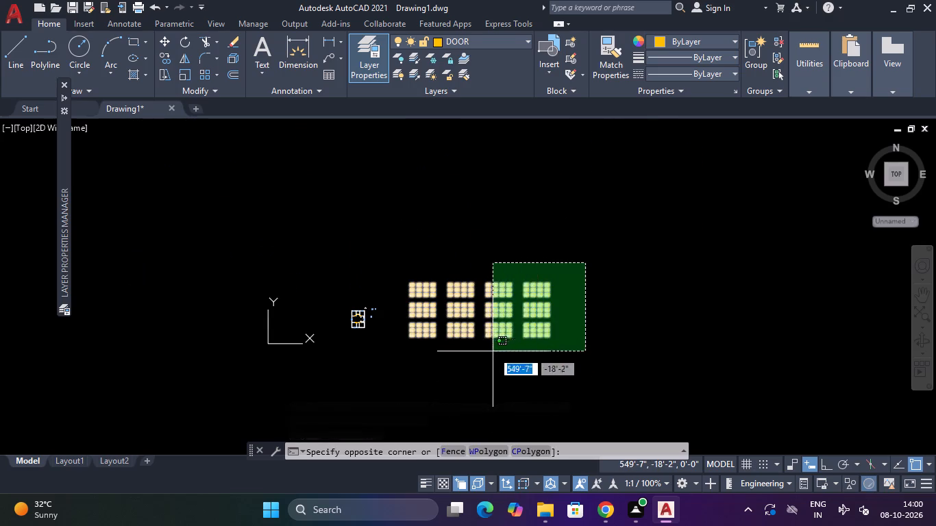
pyautogui.click(493, 351)
pyautogui.press('Delete')
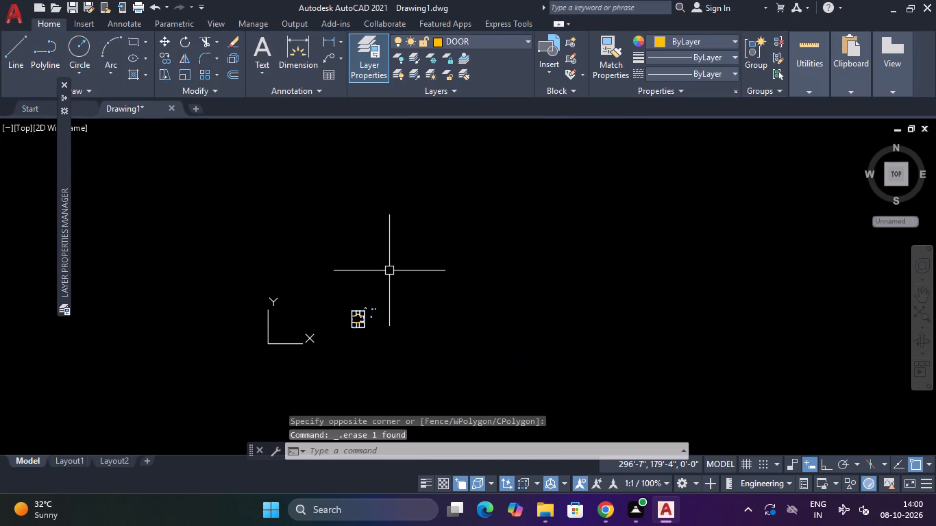
pyautogui.press('Escape')
pyautogui.press('Escape')
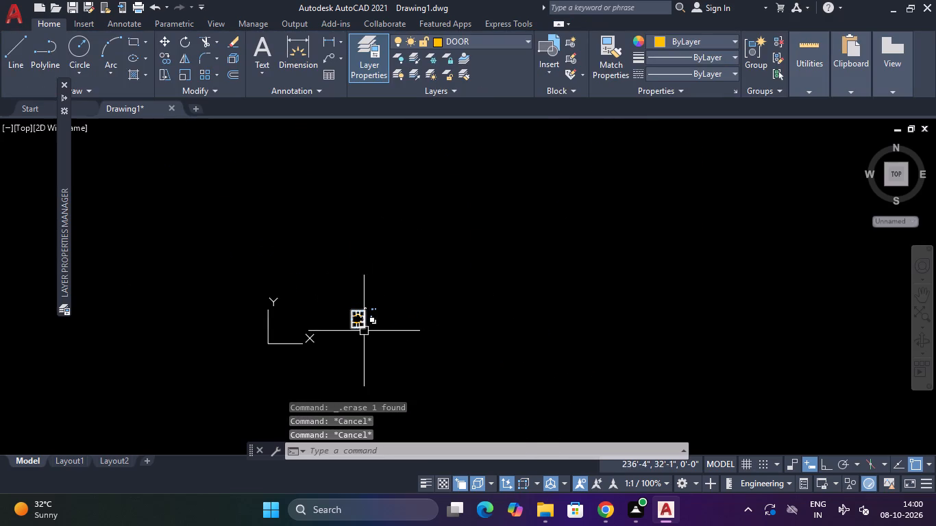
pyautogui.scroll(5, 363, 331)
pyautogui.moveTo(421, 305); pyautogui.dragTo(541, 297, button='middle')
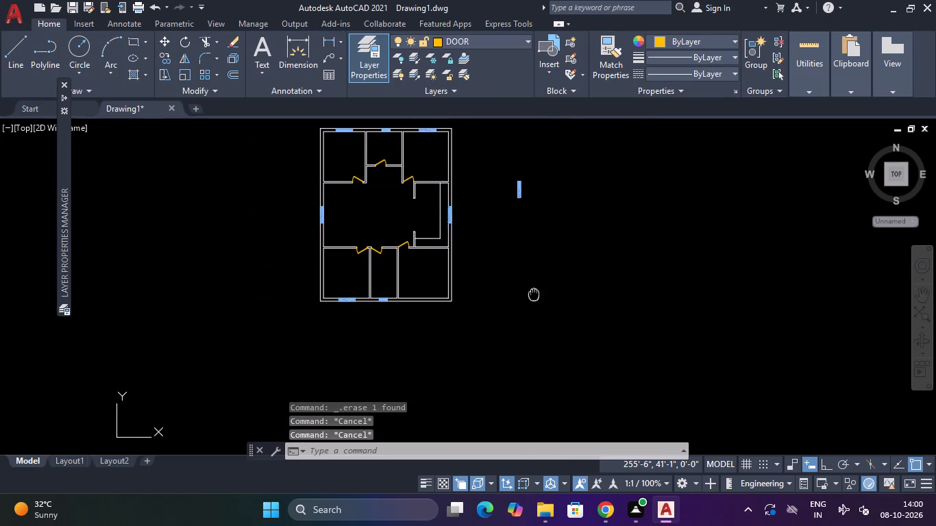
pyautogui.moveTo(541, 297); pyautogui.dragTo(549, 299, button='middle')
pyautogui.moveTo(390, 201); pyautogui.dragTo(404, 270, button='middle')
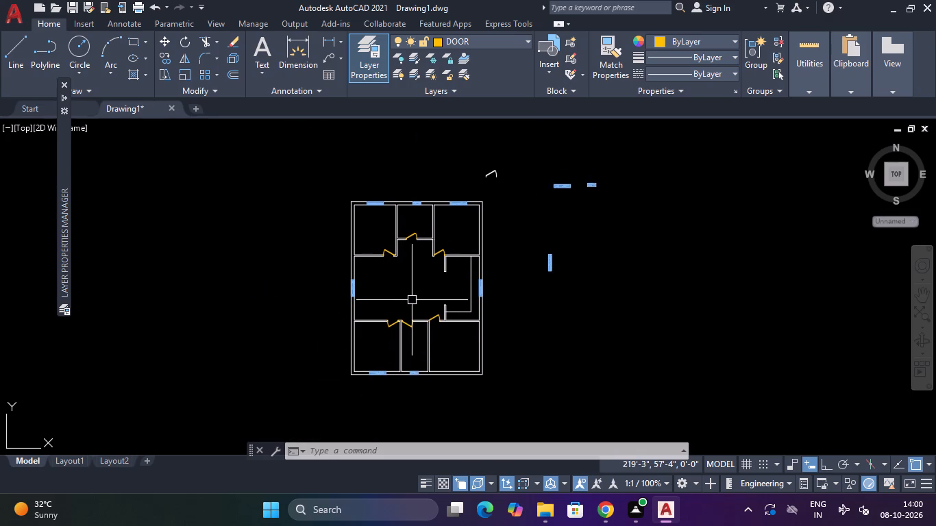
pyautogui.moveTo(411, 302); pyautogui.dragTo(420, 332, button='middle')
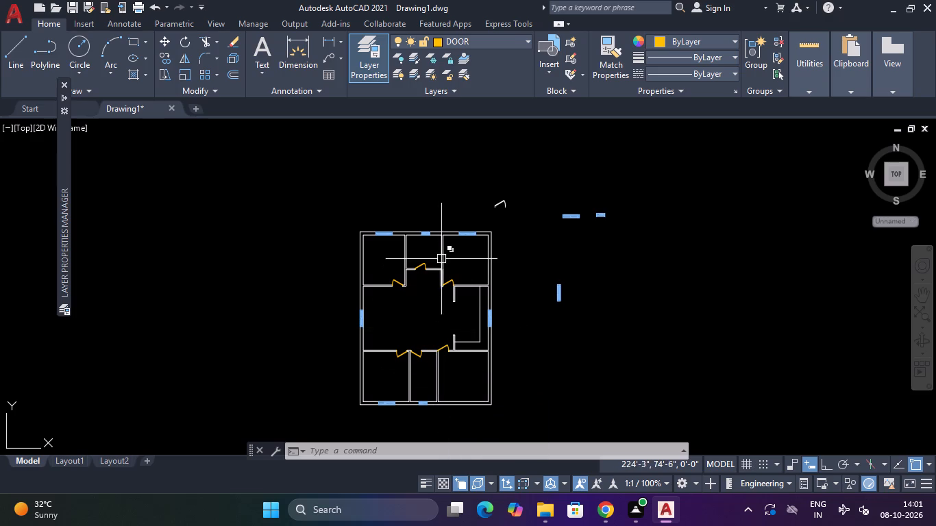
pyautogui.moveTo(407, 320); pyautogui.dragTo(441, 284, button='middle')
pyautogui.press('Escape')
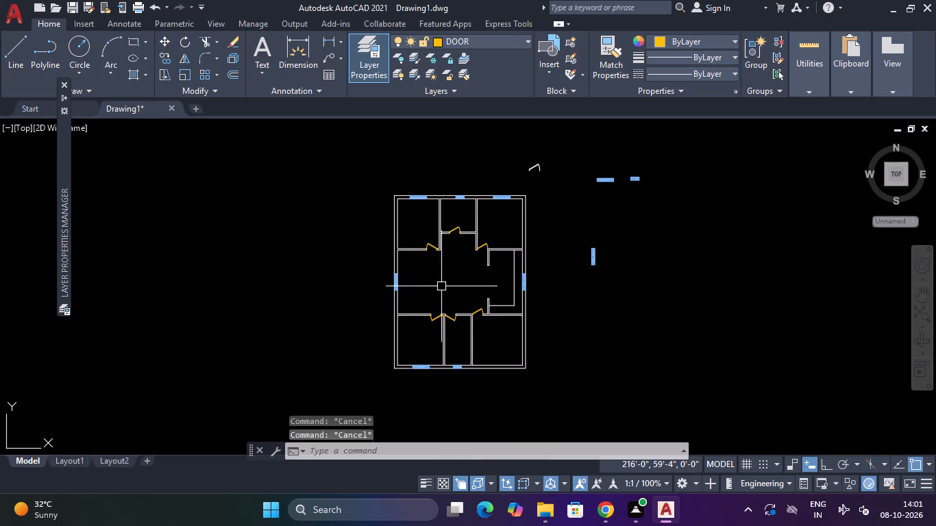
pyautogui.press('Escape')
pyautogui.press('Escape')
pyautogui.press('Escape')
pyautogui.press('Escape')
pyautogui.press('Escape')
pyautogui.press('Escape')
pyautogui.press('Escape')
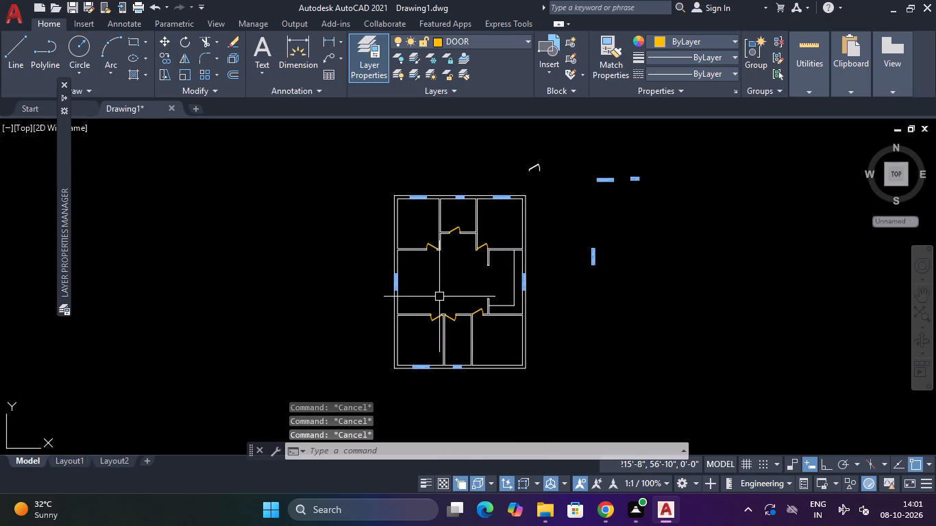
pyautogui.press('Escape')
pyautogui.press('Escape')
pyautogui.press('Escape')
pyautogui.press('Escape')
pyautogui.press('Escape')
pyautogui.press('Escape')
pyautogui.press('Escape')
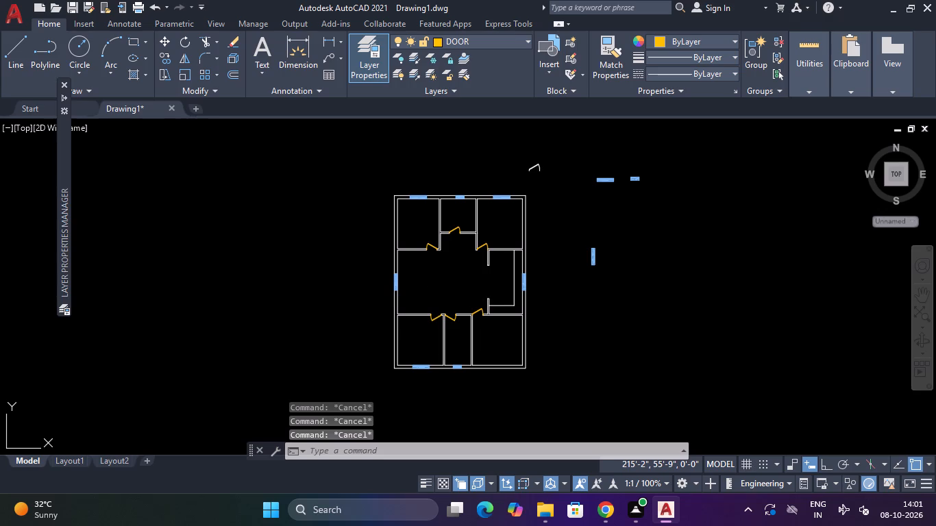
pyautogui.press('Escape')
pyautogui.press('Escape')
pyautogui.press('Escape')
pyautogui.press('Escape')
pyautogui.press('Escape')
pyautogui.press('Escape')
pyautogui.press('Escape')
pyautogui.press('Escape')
# Open the Door - Imperial block in the Block Editor, examine its parameters and geometry, and close the editor.
pyautogui.moveTo(450, 286); pyautogui.dragTo(451, 292, button='middle')
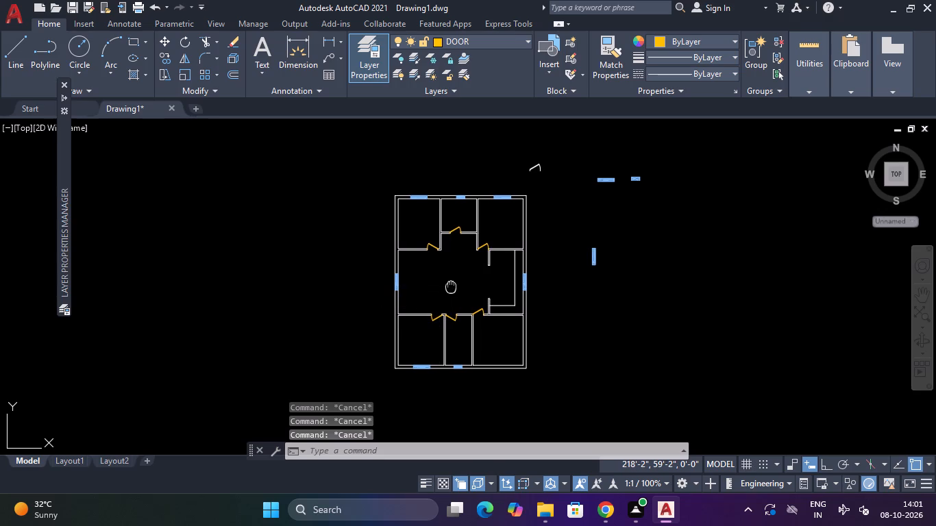
pyautogui.moveTo(451, 292); pyautogui.dragTo(445, 308, button='middle')
pyautogui.scroll(4, 443, 239)
pyautogui.scroll(4, 442, 337)
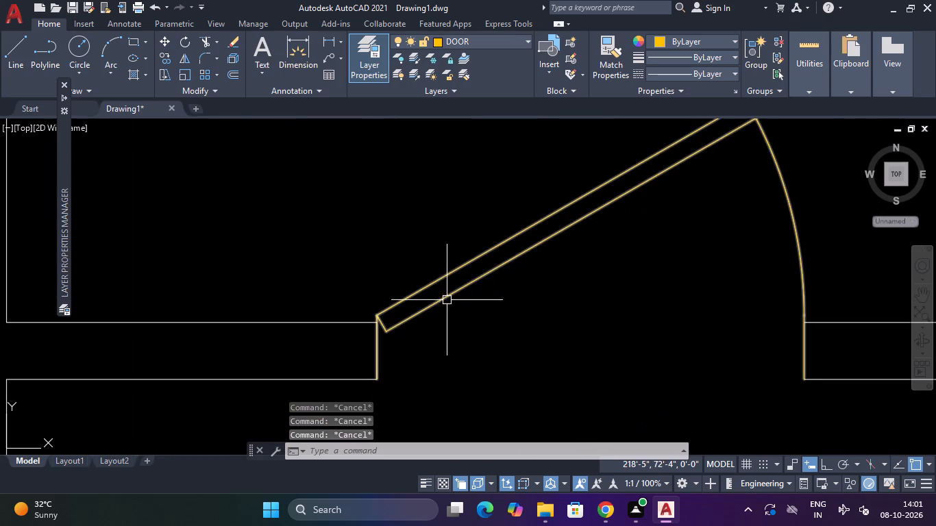
pyautogui.click(447, 300)
pyautogui.doubleClick(456, 299)
pyautogui.press('Escape')
pyautogui.doubleClick(449, 290)
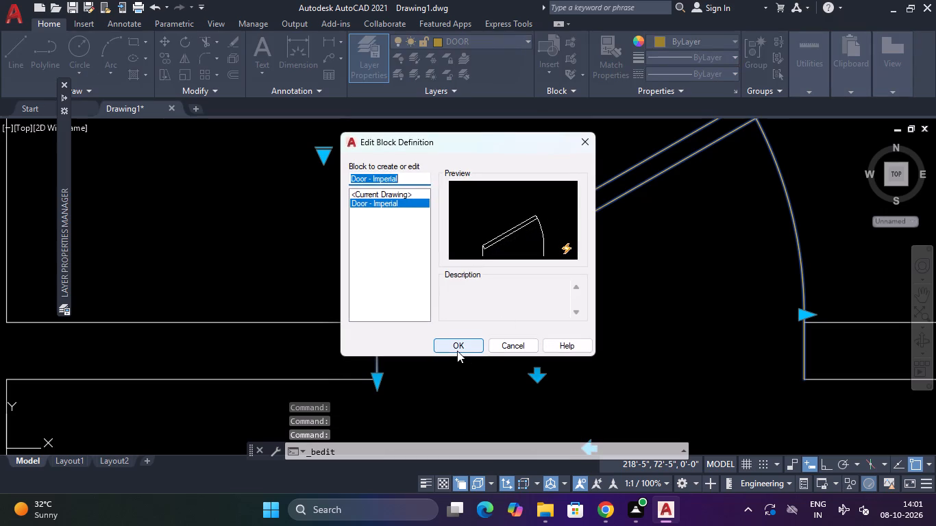
pyautogui.click(457, 351)
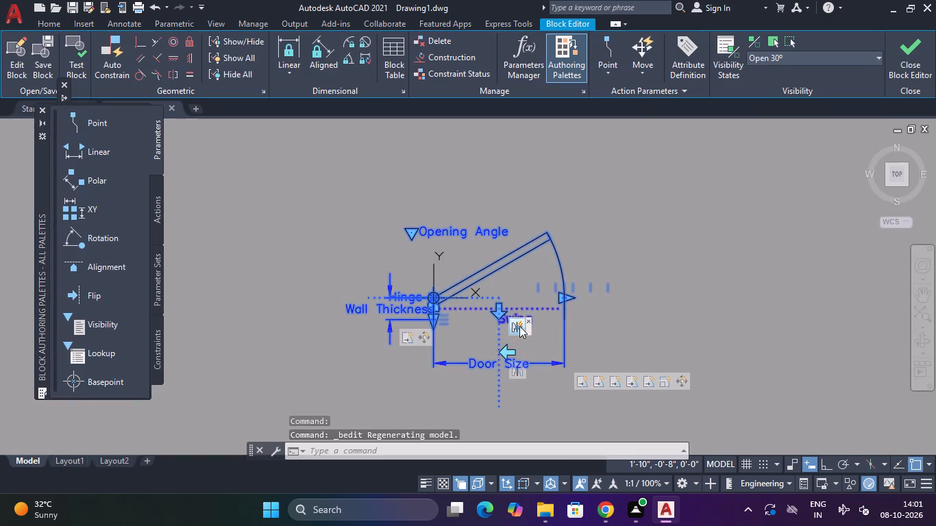
pyautogui.scroll(3, 509, 314)
pyautogui.scroll(-4, 521, 238)
pyautogui.scroll(2, 439, 298)
pyautogui.moveTo(427, 299); pyautogui.dragTo(426, 299, button='middle')
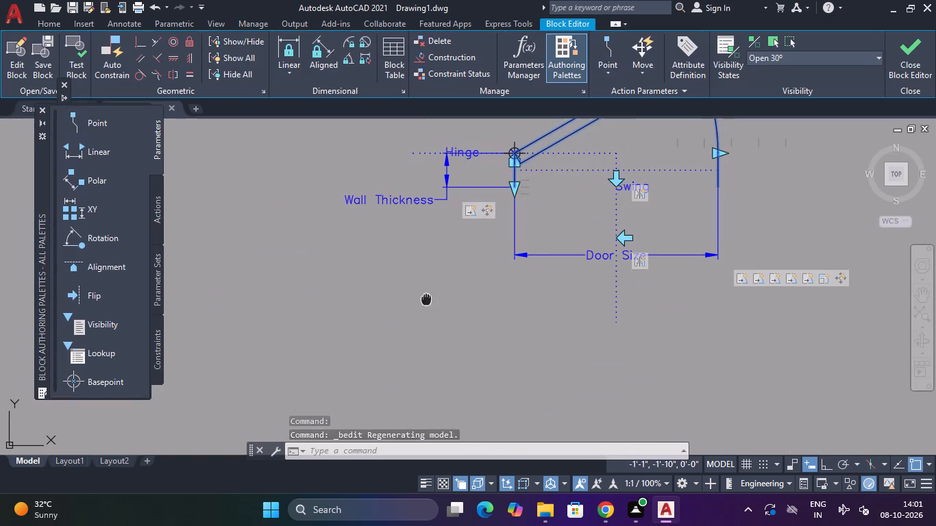
pyautogui.moveTo(426, 299); pyautogui.dragTo(310, 432, button='middle')
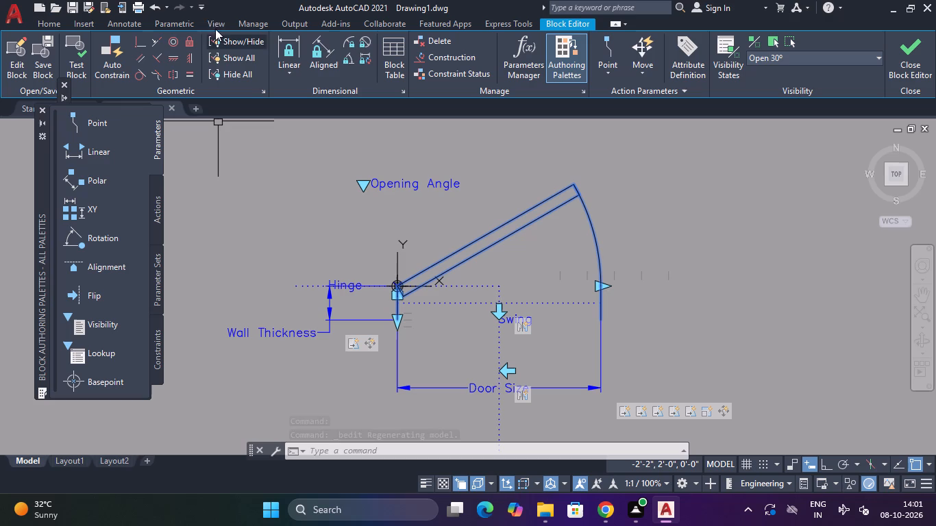
pyautogui.click(189, 40)
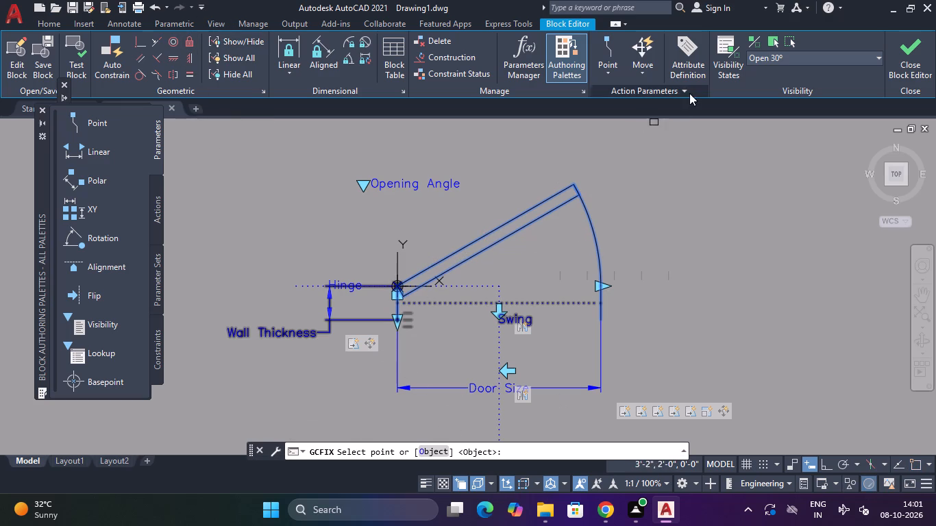
pyautogui.press('Escape')
pyautogui.press('Escape')
pyautogui.scroll(-3, 639, 214)
pyautogui.scroll(3, 594, 321)
pyautogui.moveTo(593, 284); pyautogui.dragTo(593, 310, button='middle')
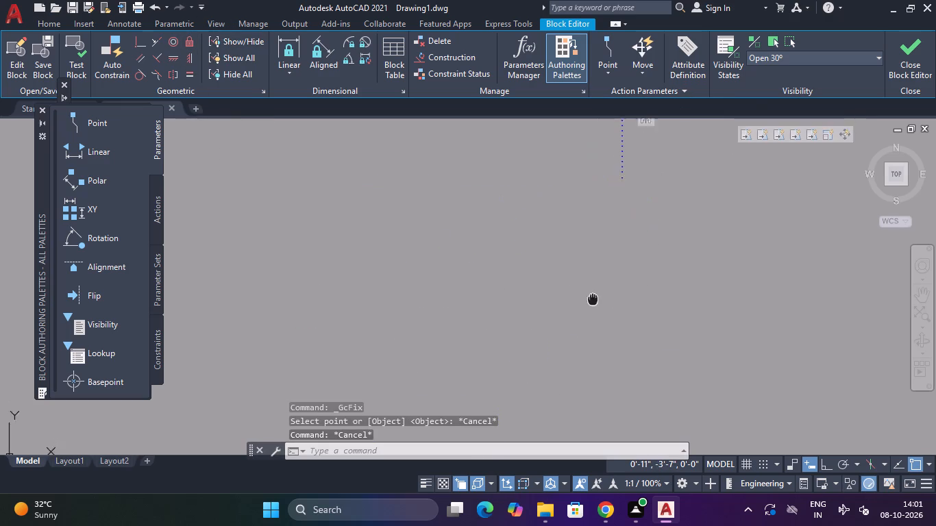
pyautogui.moveTo(593, 310); pyautogui.dragTo(540, 524, button='middle')
pyautogui.press('Escape')
pyautogui.click(902, 46)
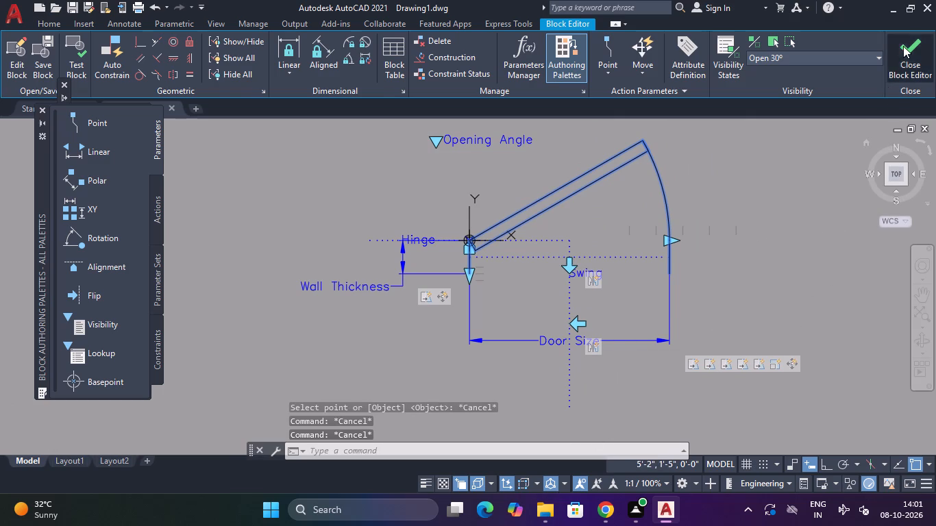
pyautogui.click(499, 242)
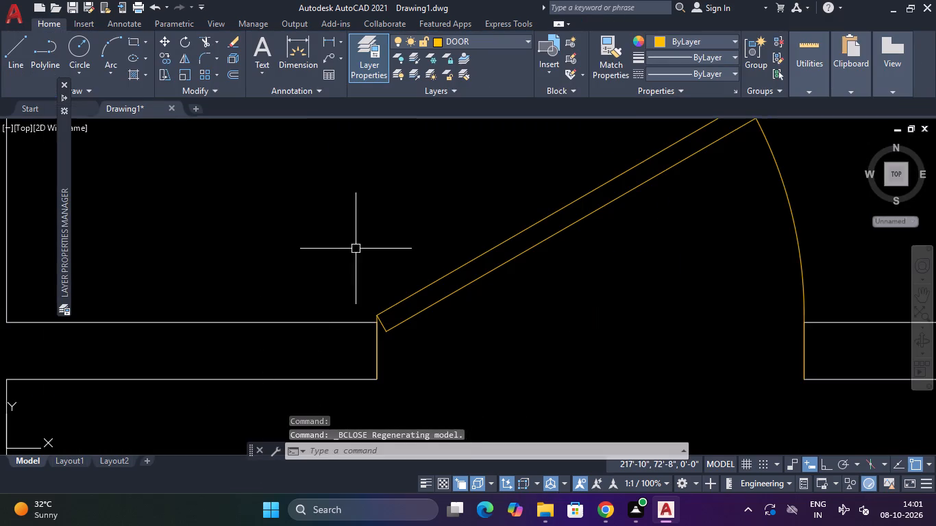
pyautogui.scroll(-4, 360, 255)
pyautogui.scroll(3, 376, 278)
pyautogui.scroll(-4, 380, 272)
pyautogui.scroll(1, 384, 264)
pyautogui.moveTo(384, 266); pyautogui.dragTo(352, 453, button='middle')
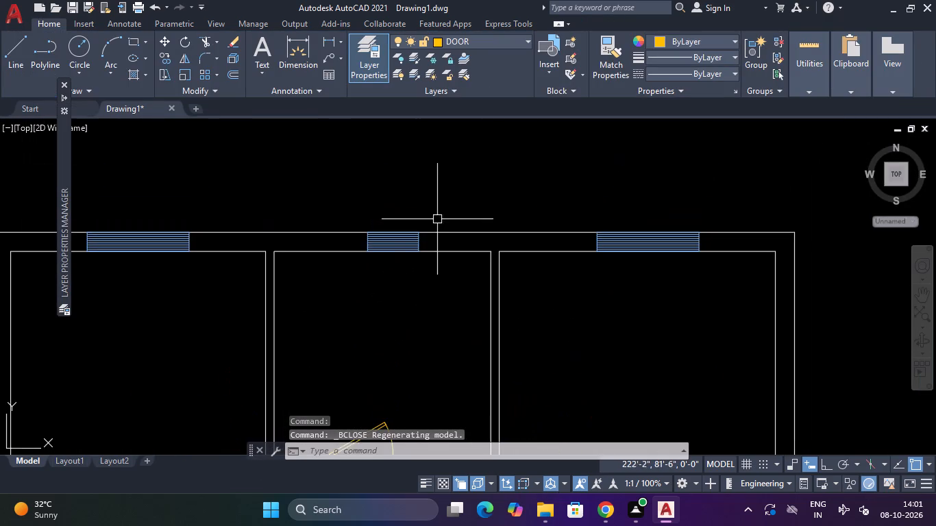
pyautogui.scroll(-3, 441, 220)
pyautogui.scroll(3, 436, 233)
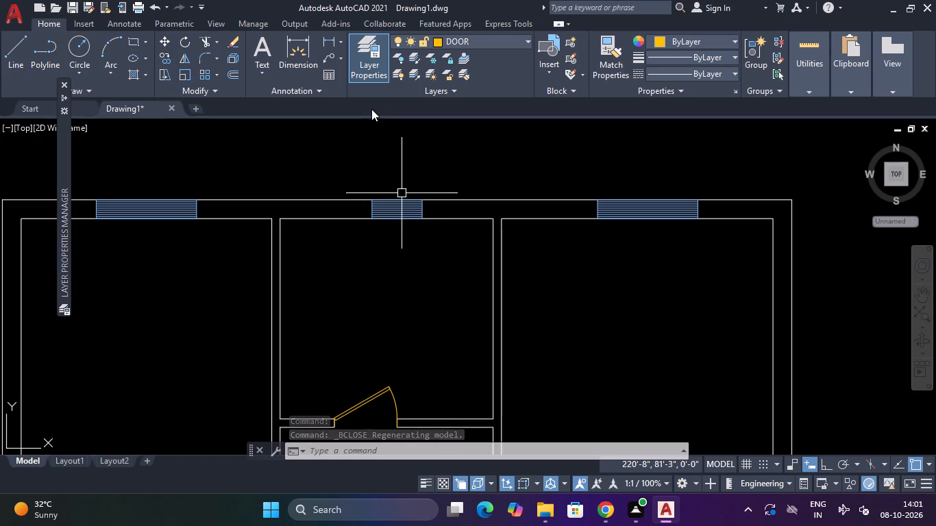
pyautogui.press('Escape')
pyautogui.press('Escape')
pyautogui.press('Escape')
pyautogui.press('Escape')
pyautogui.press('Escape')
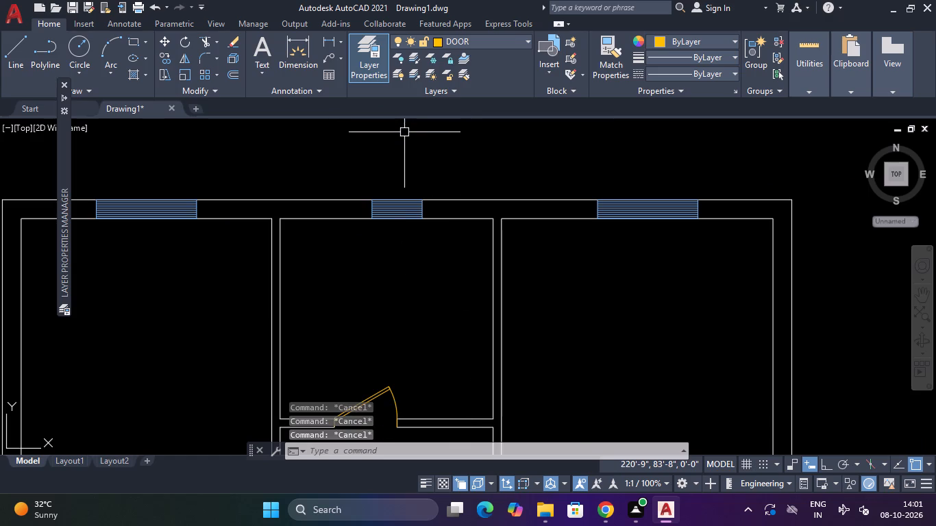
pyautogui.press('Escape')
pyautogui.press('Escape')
# Erase the two spare horizontal windows, the small and the larger one, lying outside the floor plan.
pyautogui.scroll(-3, 445, 233)
pyautogui.moveTo(443, 252); pyautogui.dragTo(471, 162, button='middle')
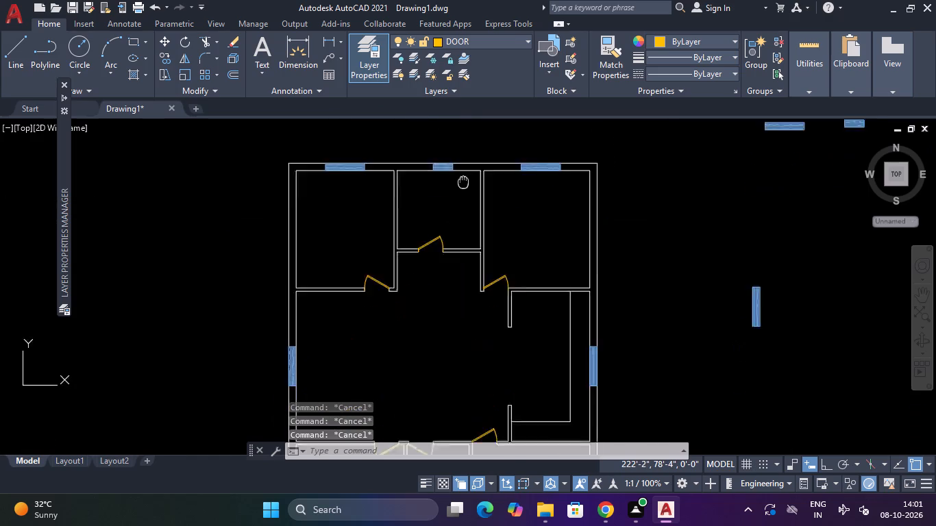
pyautogui.moveTo(471, 162); pyautogui.dragTo(478, 151, button='middle')
pyautogui.scroll(-1, 478, 165)
pyautogui.scroll(1, 465, 229)
pyautogui.scroll(-3, 465, 229)
pyautogui.moveTo(469, 221); pyautogui.dragTo(489, 182, button='middle')
pyautogui.moveTo(482, 213); pyautogui.dragTo(464, 242, button='middle')
pyautogui.middleClick(464, 242)
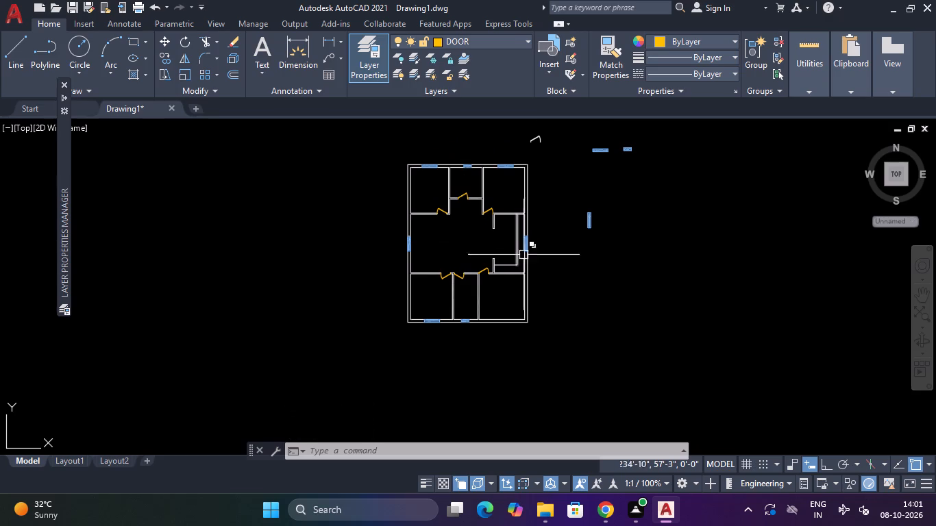
pyautogui.click(668, 132)
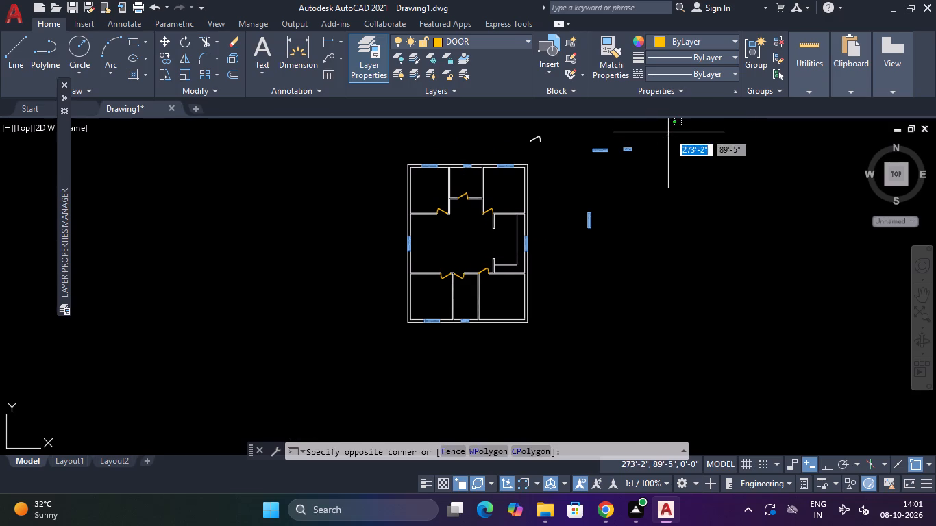
pyautogui.click(620, 168)
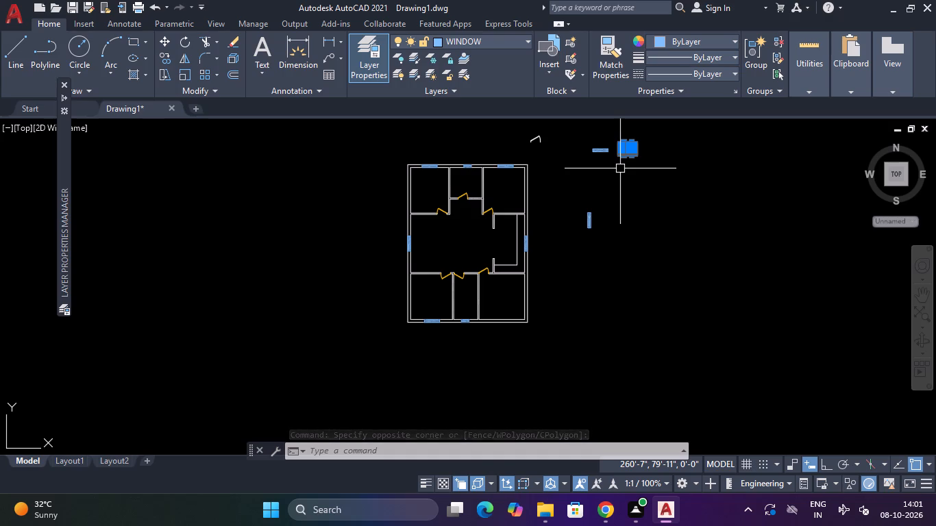
pyautogui.press('Delete')
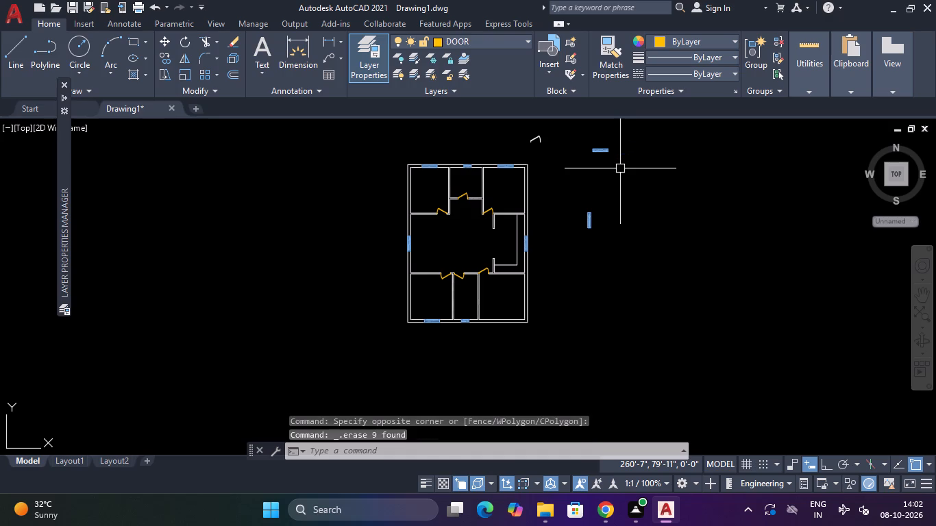
pyautogui.scroll(2, 604, 163)
pyautogui.click(641, 121)
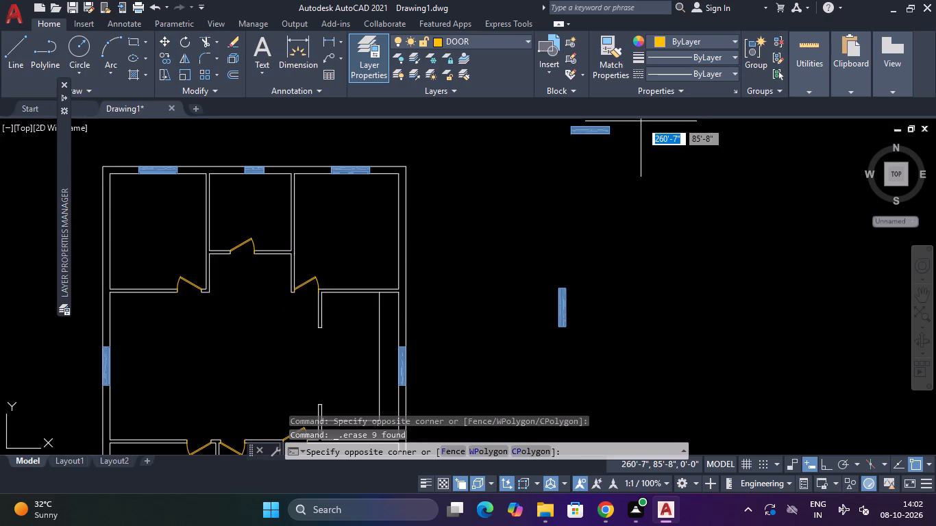
pyautogui.click(553, 160)
pyautogui.press('Delete')
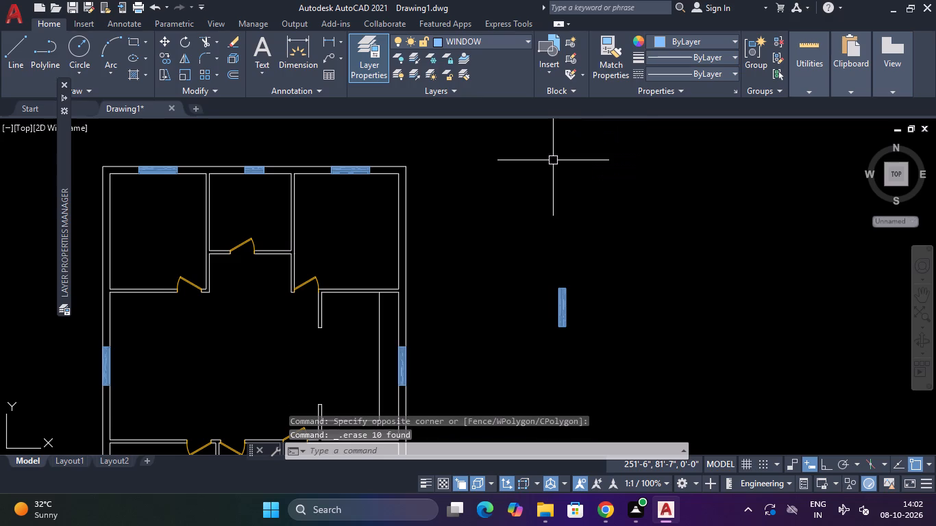
# Erase the spare vertical window lying beside the floor plan.
pyautogui.scroll(-2, 543, 266)
pyautogui.click(572, 262)
pyautogui.click(545, 322)
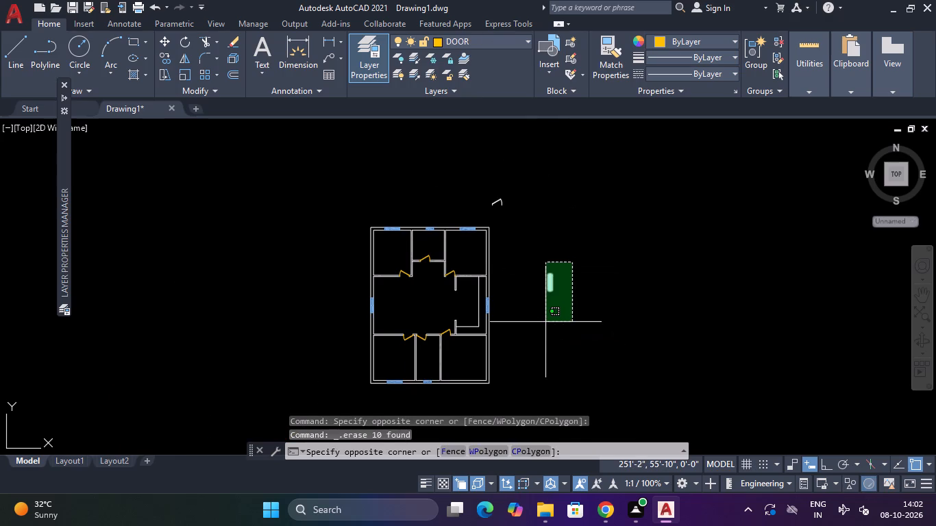
pyautogui.press('Delete')
pyautogui.press('Delete')
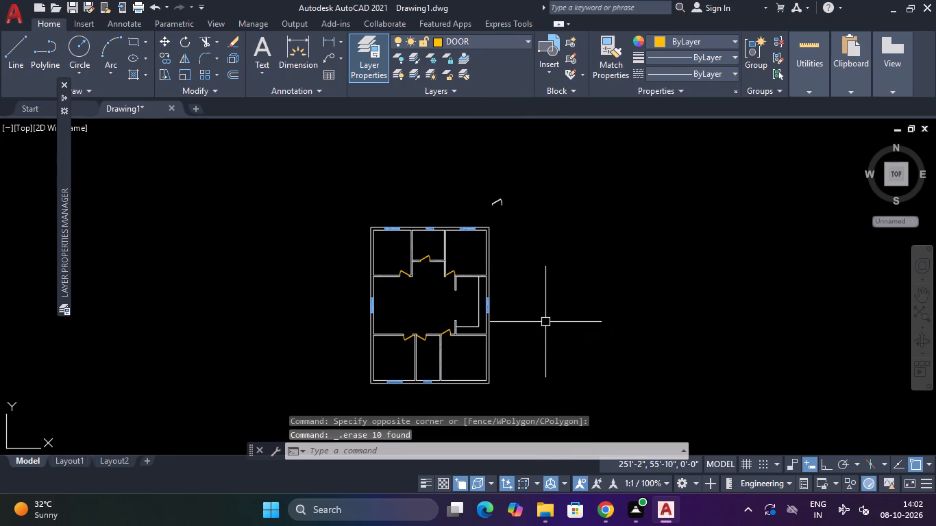
pyautogui.press('Delete')
pyautogui.press('Delete')
pyautogui.press('Escape')
pyautogui.press('Escape')
pyautogui.press('Escape')
pyautogui.press('Escape')
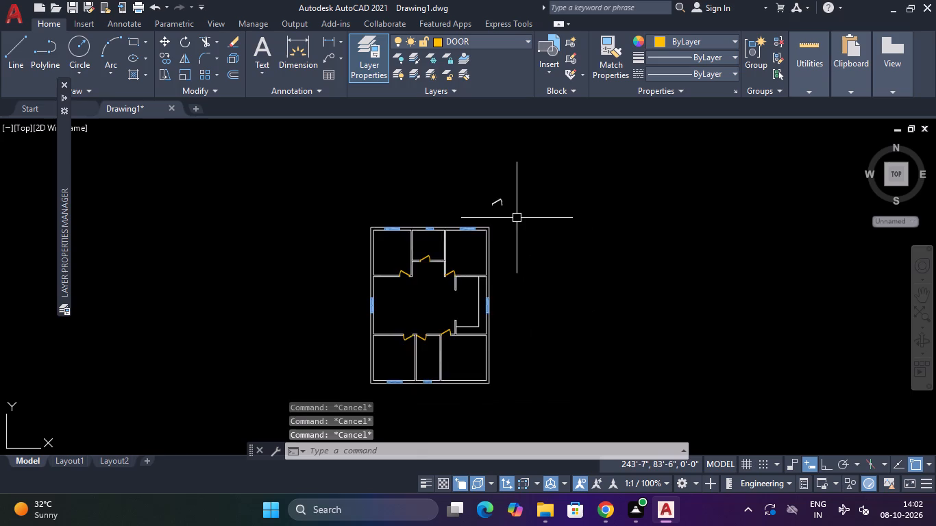
# Erase the spare white door block lying above the floor plan's upper-right corner.
pyautogui.scroll(2, 511, 214)
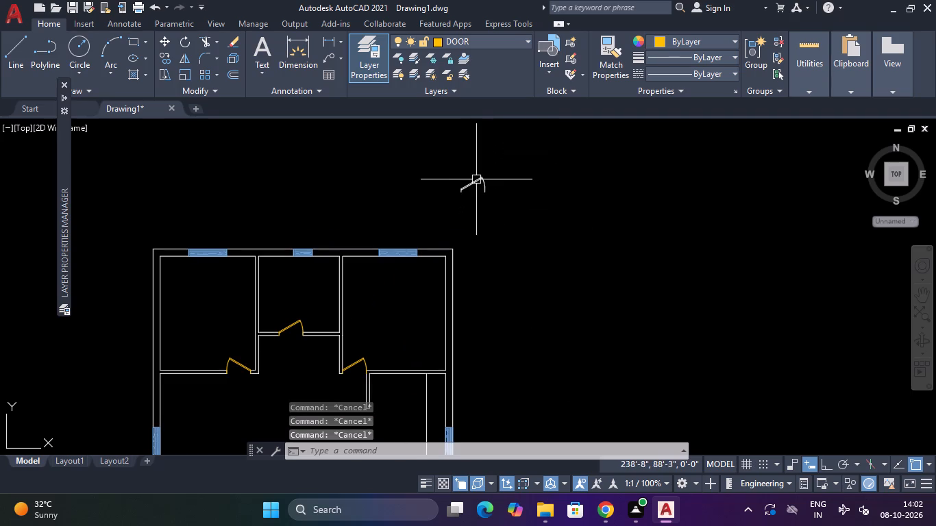
pyautogui.moveTo(508, 157); pyautogui.dragTo(506, 163)
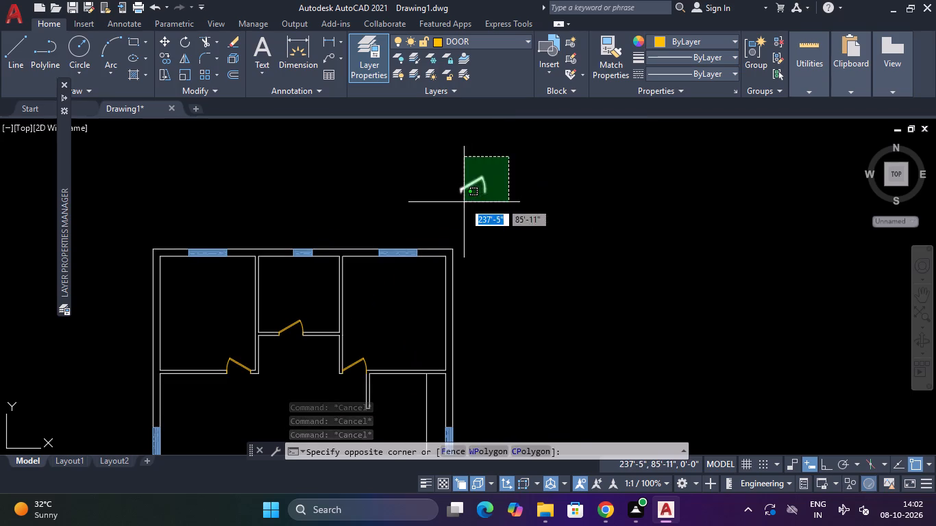
pyautogui.click(464, 202)
pyautogui.press('pagedown')
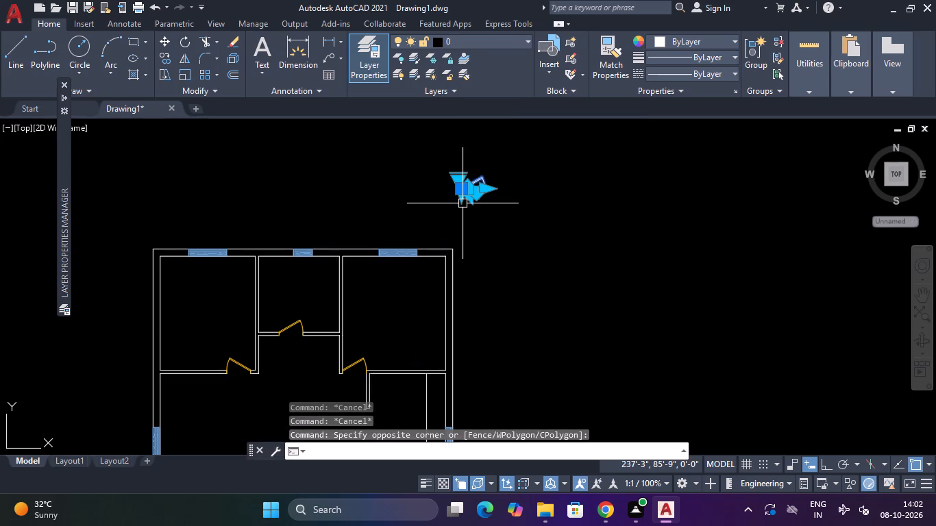
pyautogui.press('pagedown')
pyautogui.press('Delete')
pyautogui.press('Delete')
pyautogui.press('Delete')
pyautogui.press('Escape')
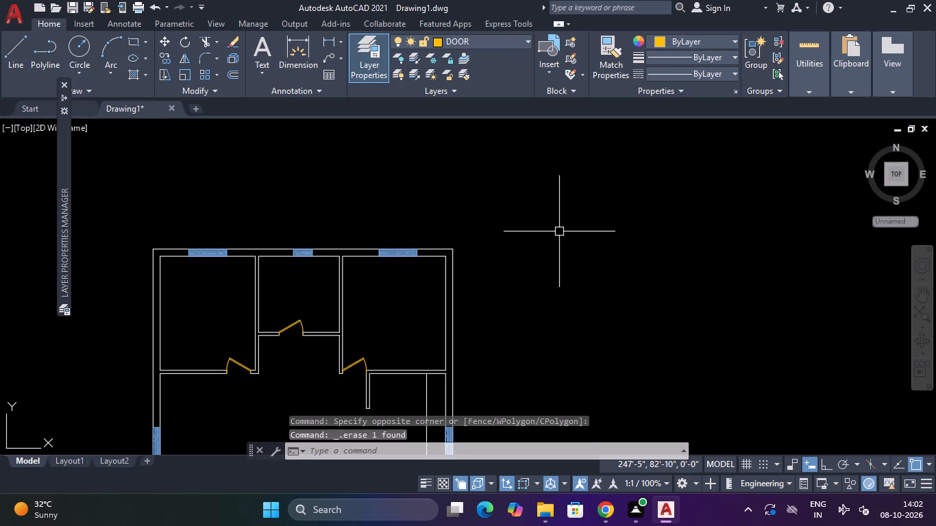
pyautogui.press('Escape')
pyautogui.press('Escape')
pyautogui.press('Escape')
# Make layer 0 the current layer.
pyautogui.click(499, 45)
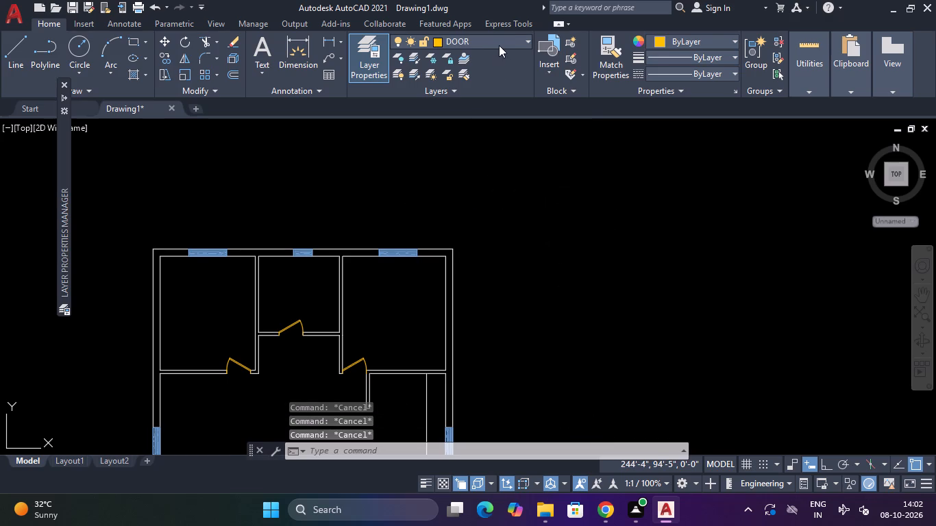
pyautogui.click(497, 58)
pyautogui.scroll(-4, 582, 204)
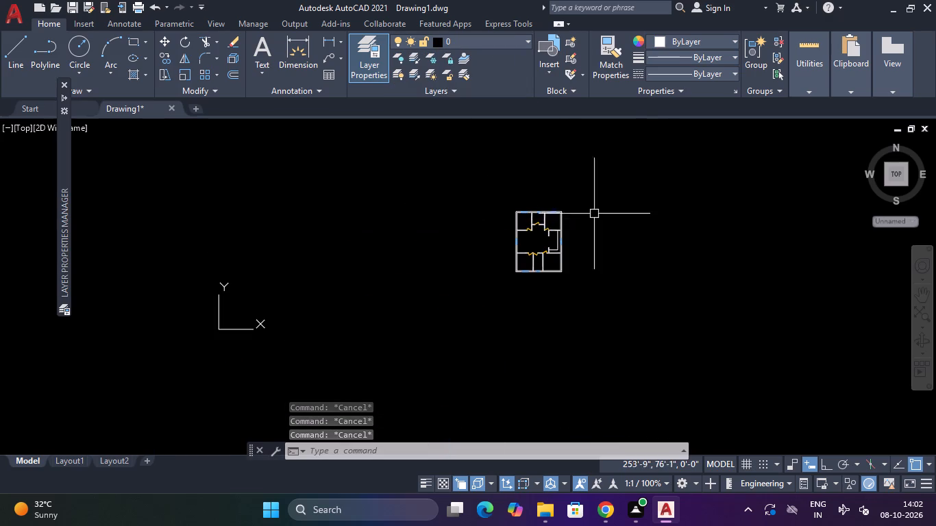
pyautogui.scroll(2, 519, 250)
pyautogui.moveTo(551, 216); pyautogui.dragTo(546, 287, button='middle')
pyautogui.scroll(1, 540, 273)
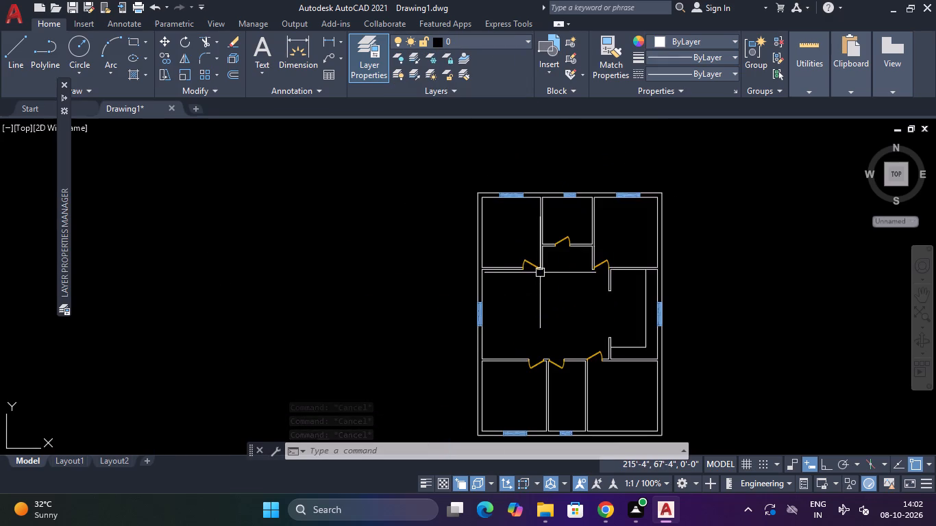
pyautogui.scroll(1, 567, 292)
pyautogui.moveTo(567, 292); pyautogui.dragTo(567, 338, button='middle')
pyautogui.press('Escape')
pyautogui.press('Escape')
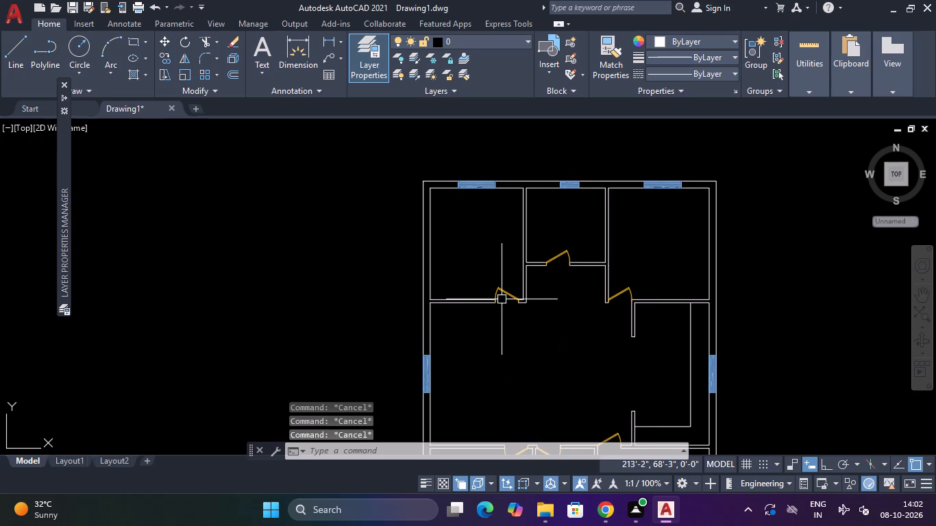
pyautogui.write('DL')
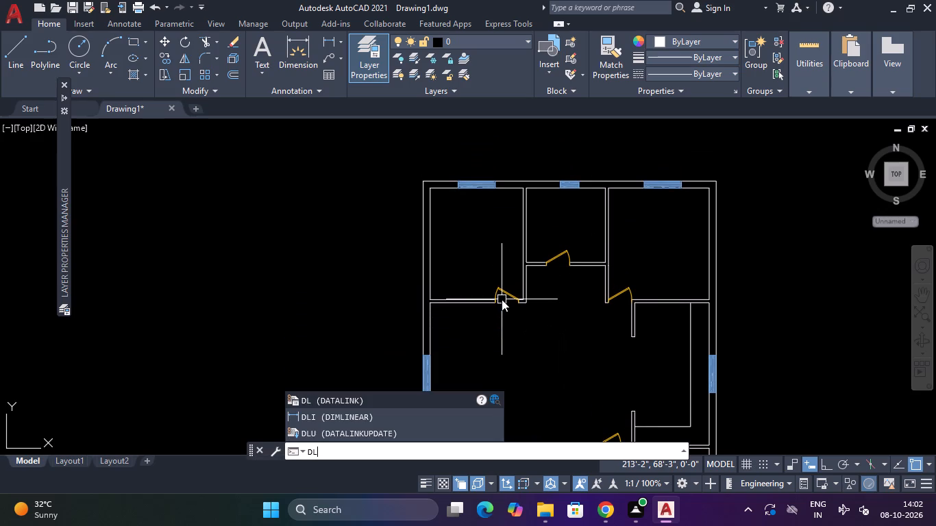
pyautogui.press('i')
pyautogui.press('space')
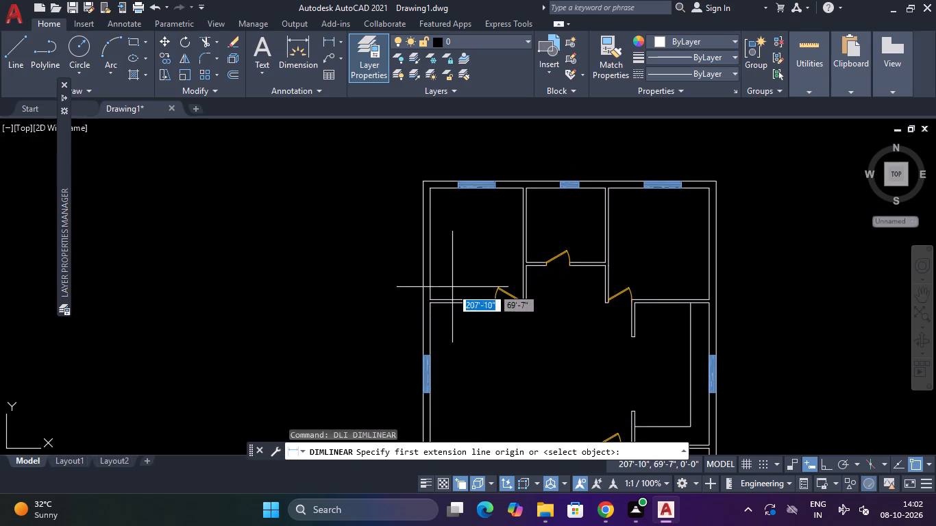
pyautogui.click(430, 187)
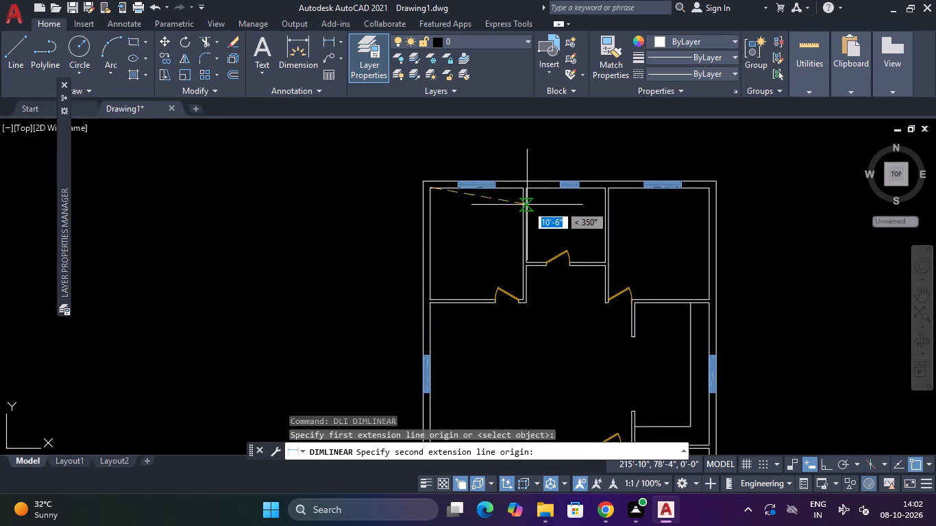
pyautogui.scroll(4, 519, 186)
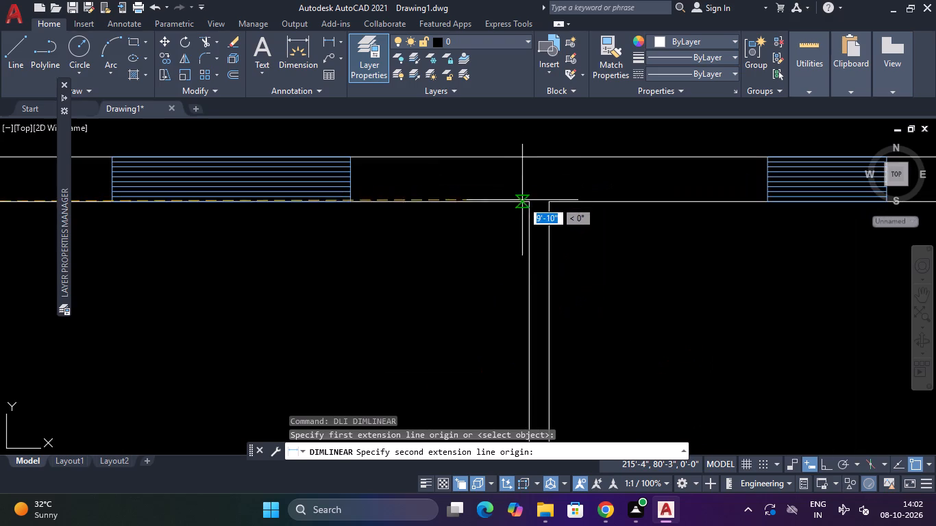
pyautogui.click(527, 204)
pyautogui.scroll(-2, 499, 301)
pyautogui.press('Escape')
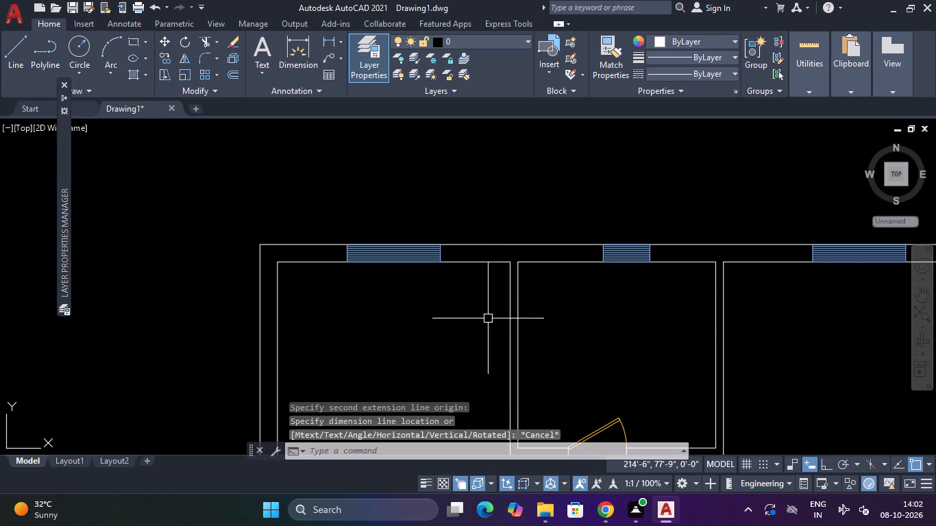
# Modify the Standard dimension style's primary units to Architectural format with 0'-0" precision.
pyautogui.write('D')
pyautogui.press('space')
pyautogui.click(624, 223)
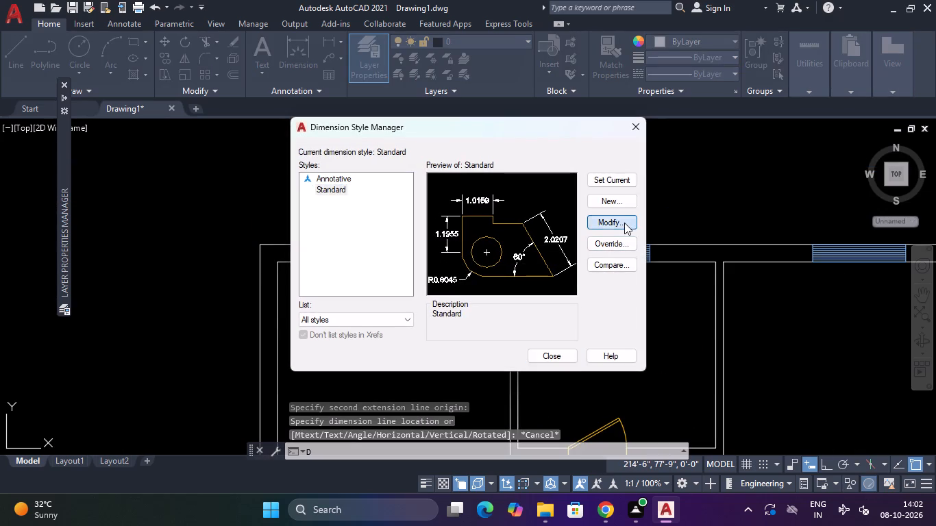
pyautogui.click(457, 101)
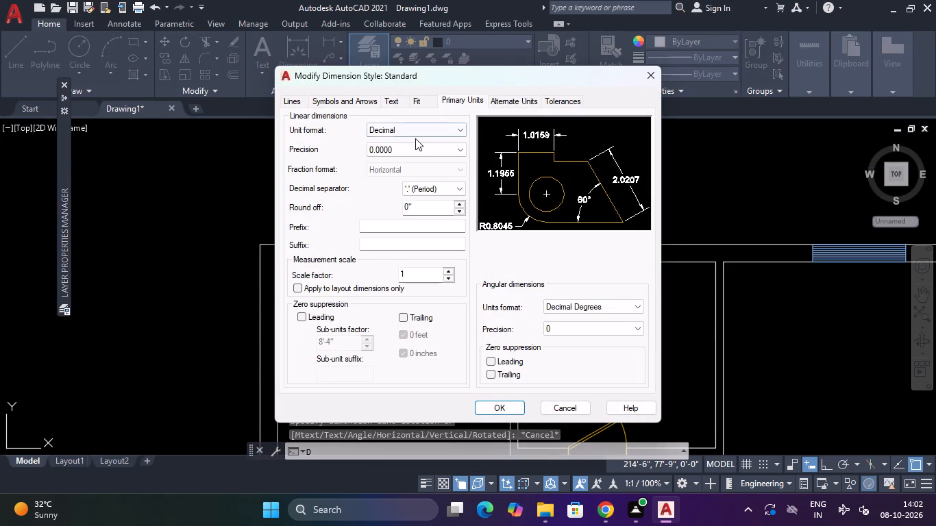
pyautogui.click(419, 131)
pyautogui.click(417, 156)
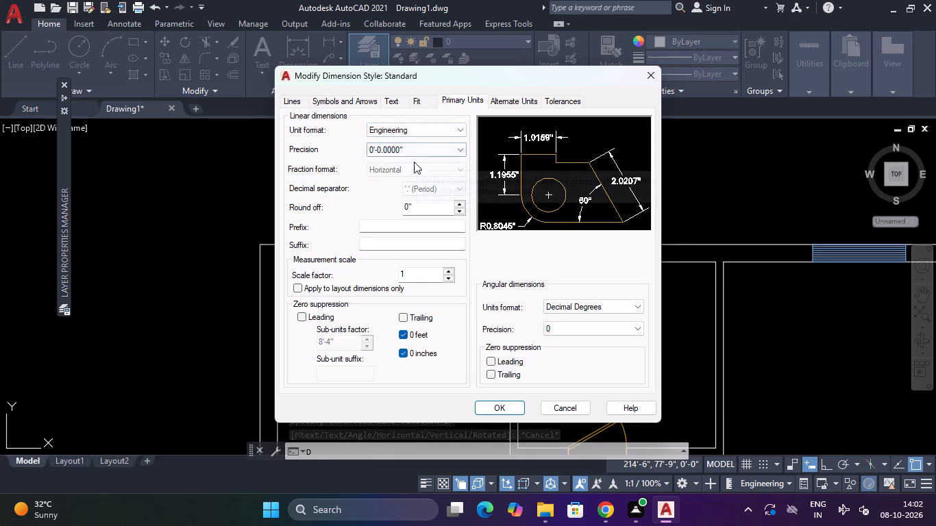
pyautogui.click(414, 135)
pyautogui.click(414, 169)
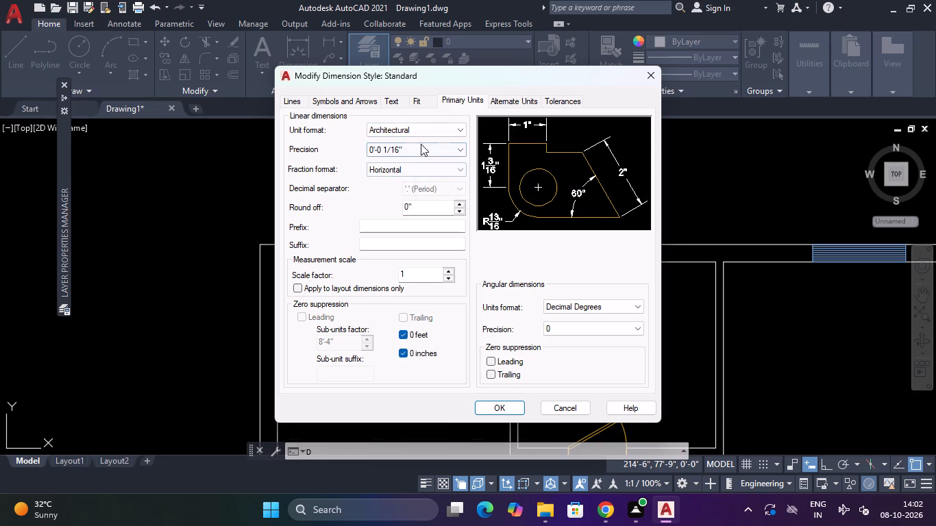
pyautogui.click(421, 144)
pyautogui.click(406, 162)
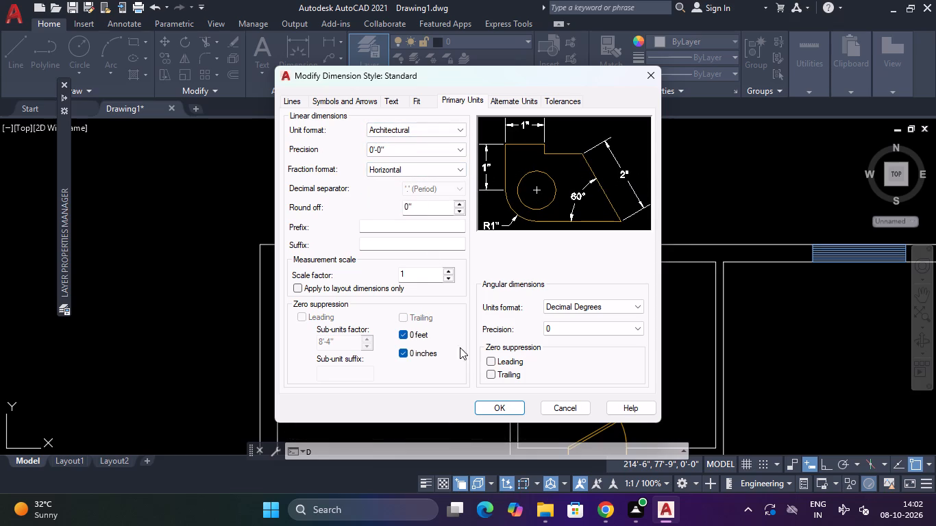
# Set the Standard dimension style's text height to 10".
pyautogui.click(425, 100)
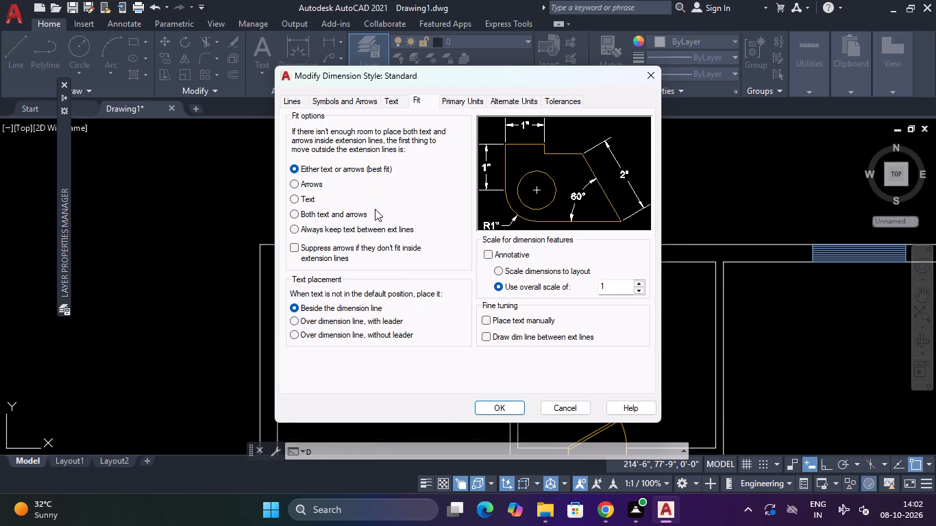
pyautogui.click(403, 105)
pyautogui.scroll(2, 433, 205)
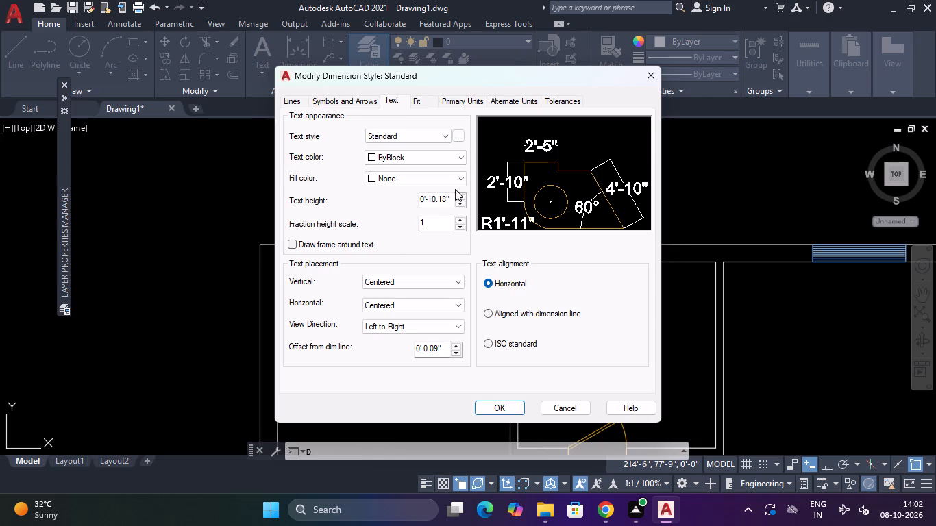
pyautogui.scroll(-3, 454, 193)
pyautogui.scroll(1, 441, 201)
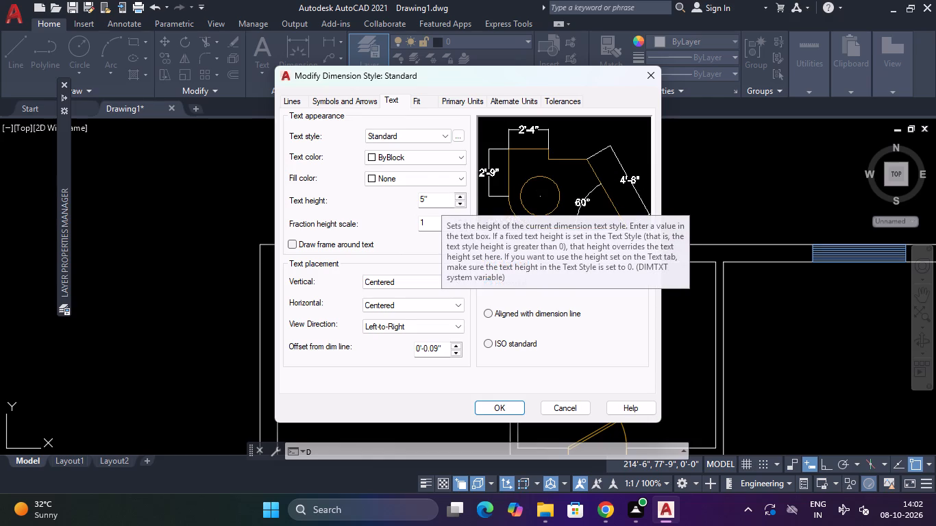
pyautogui.click(463, 194)
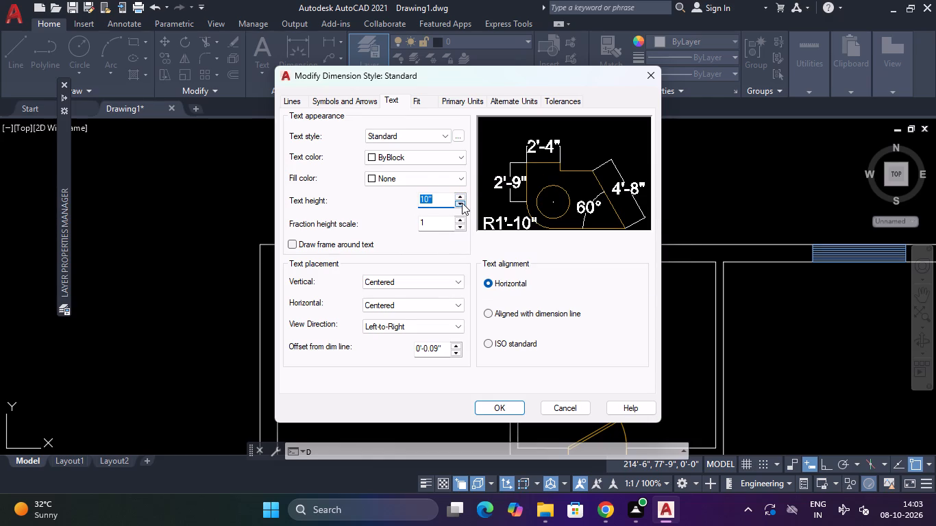
pyautogui.click(462, 203)
pyautogui.click(460, 196)
# Set the Standard dimension style's arrow size to 10" and apply the style changes.
pyautogui.click(369, 103)
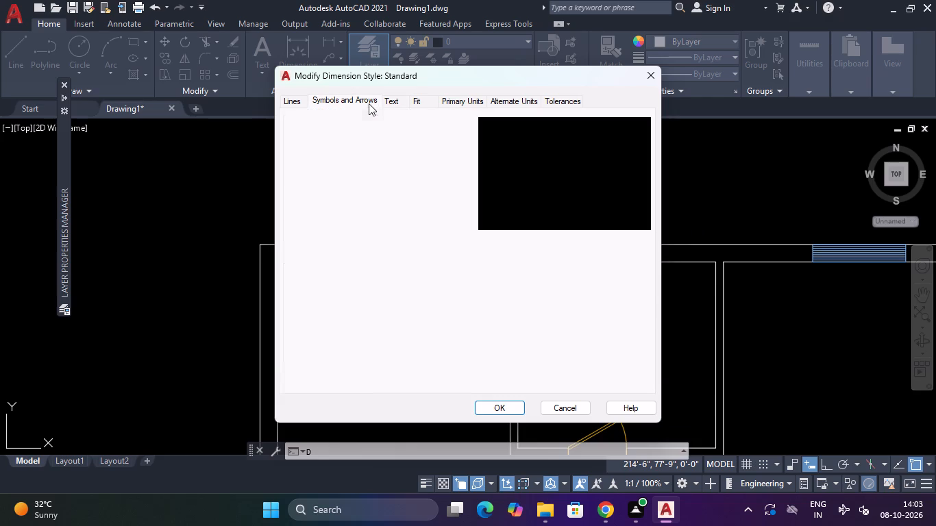
pyautogui.scroll(2, 314, 240)
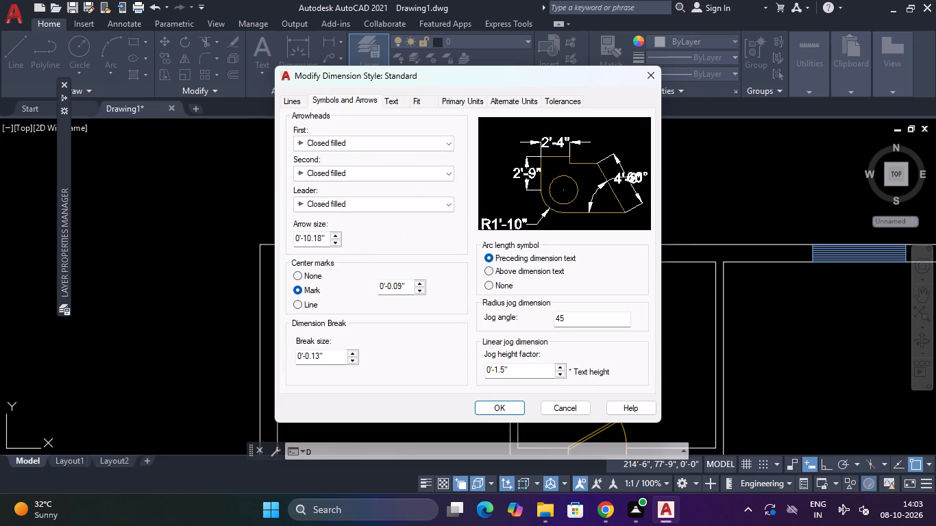
pyautogui.scroll(4, 315, 240)
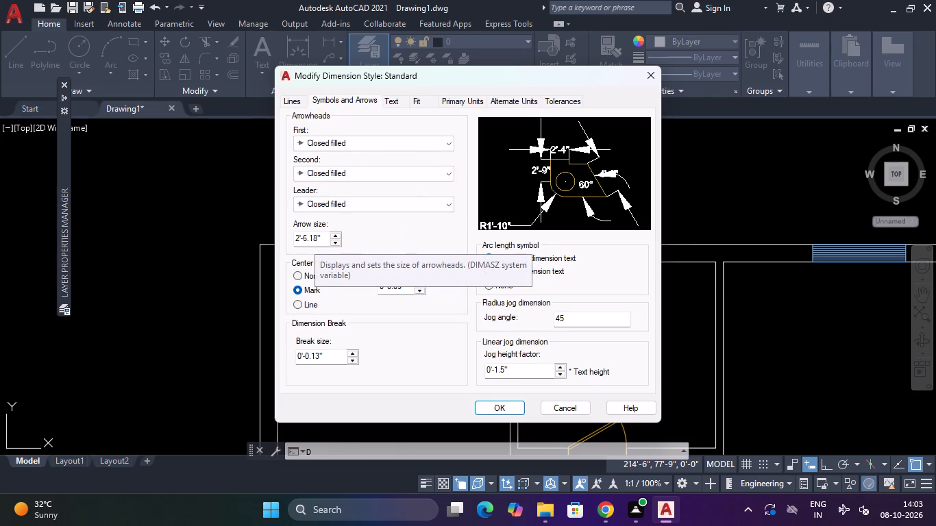
pyautogui.scroll(5, 315, 240)
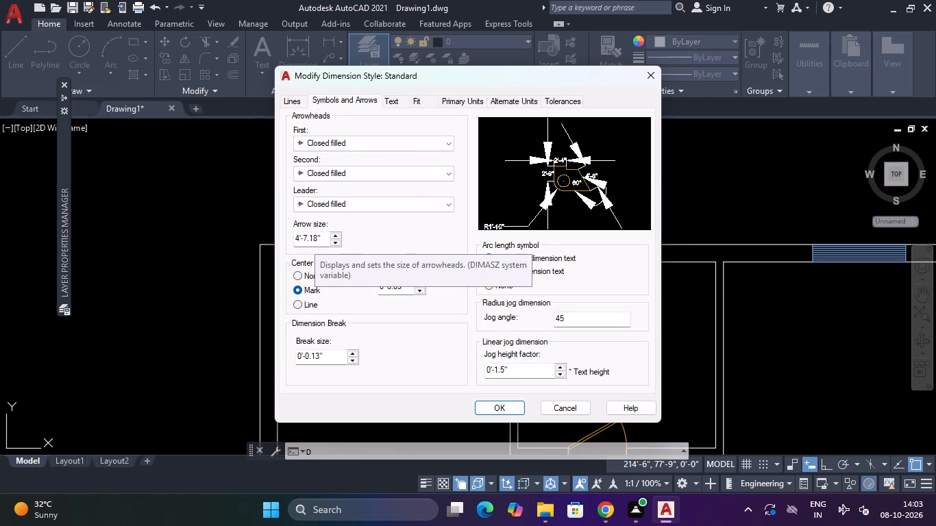
pyautogui.scroll(-8, 315, 240)
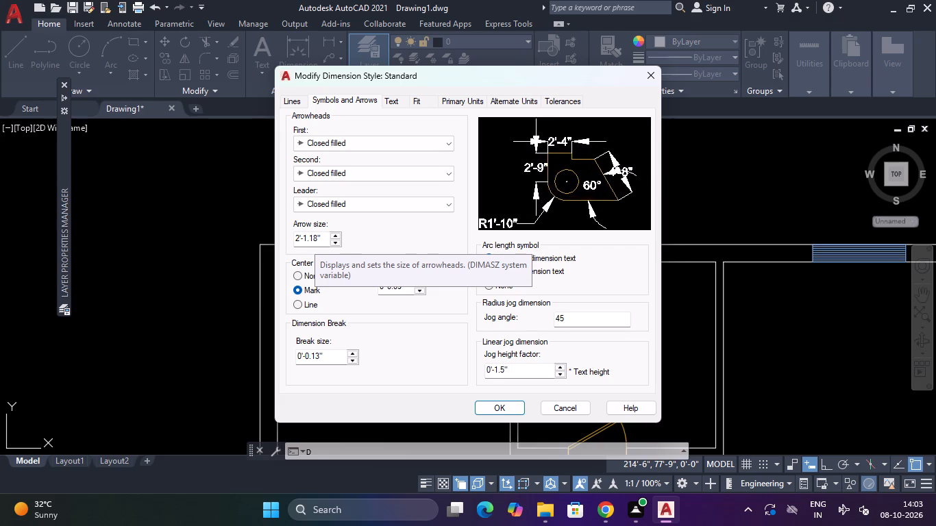
pyautogui.scroll(-5, 315, 240)
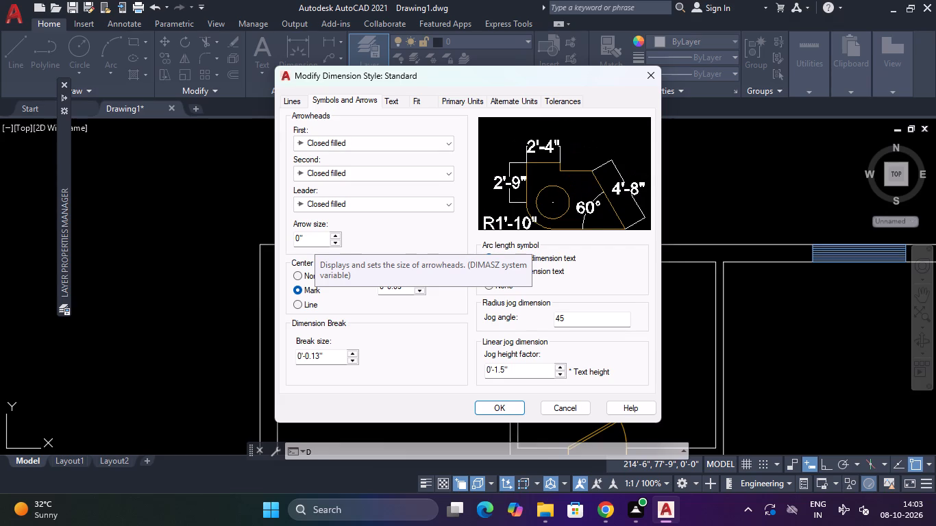
pyautogui.click(339, 238)
pyautogui.click(336, 237)
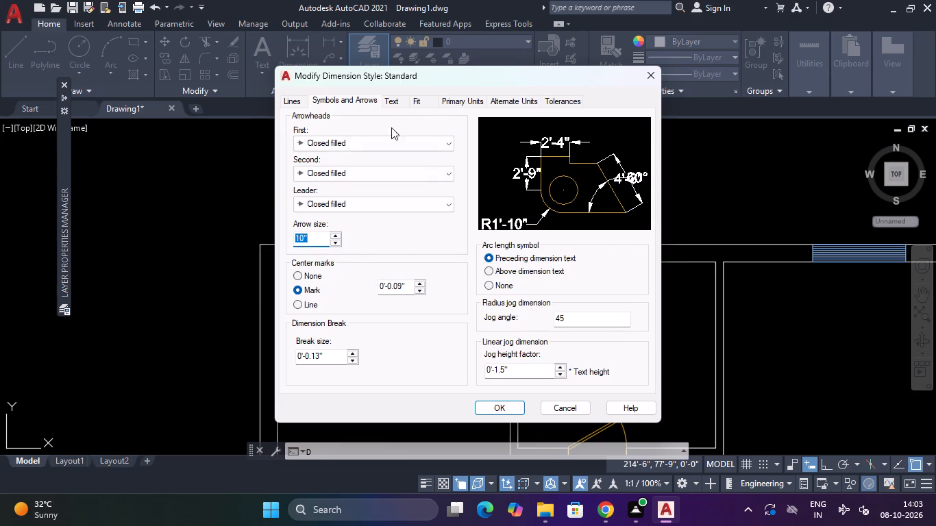
pyautogui.click(510, 404)
# Make the Standard dimension style current and close the Dimension Style Manager.
pyautogui.doubleClick(612, 181)
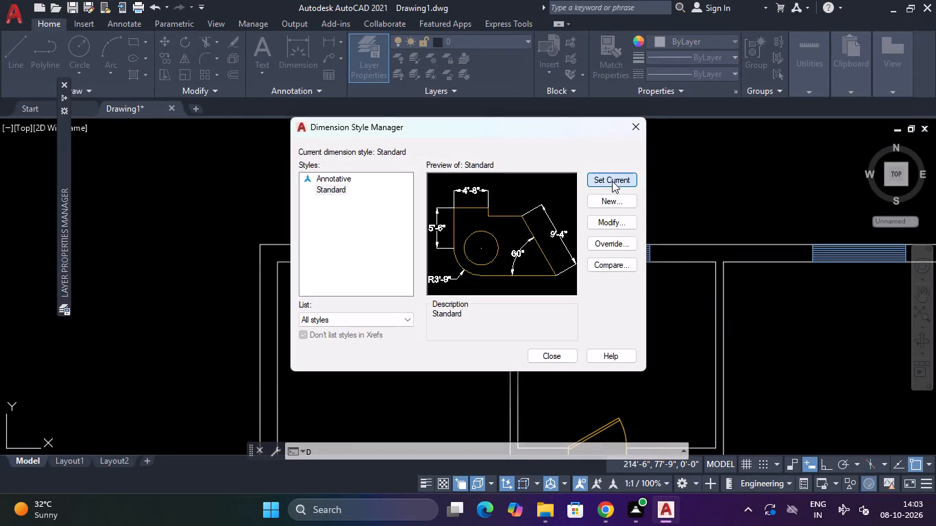
pyautogui.click(634, 106)
pyautogui.click(641, 129)
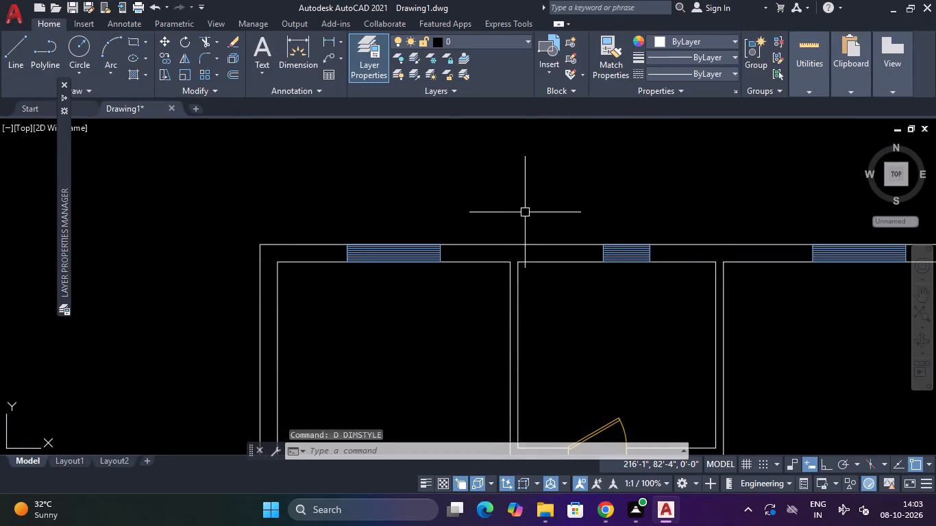
# Add a horizontal linear dimension across the inside width of the plan's upper-left room, placed within the room.
pyautogui.moveTo(529, 203); pyautogui.dragTo(541, 173, button='middle')
pyautogui.press('Escape')
pyautogui.press('Escape')
pyautogui.press('d')
pyautogui.write('LI')
pyautogui.press('space')
pyautogui.scroll(-2, 331, 357)
pyautogui.moveTo(336, 352); pyautogui.dragTo(396, 260, button='middle')
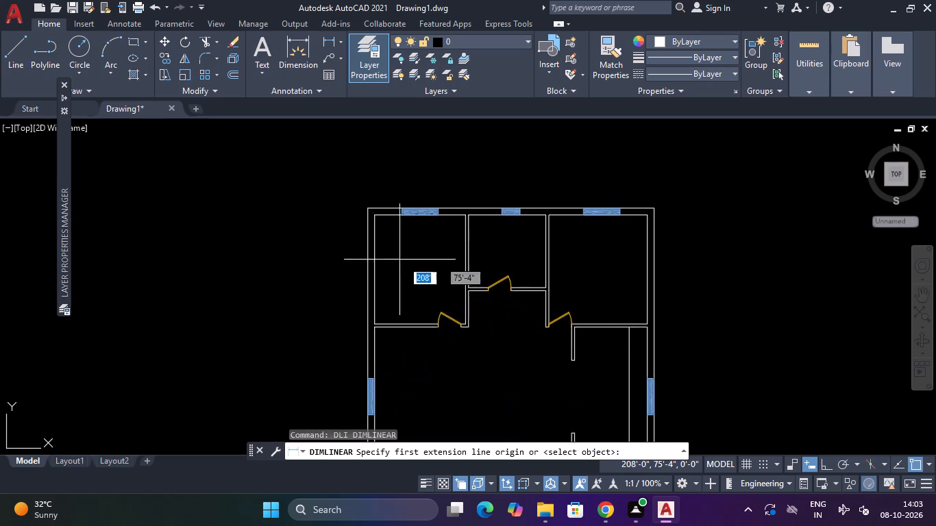
pyautogui.scroll(1, 403, 308)
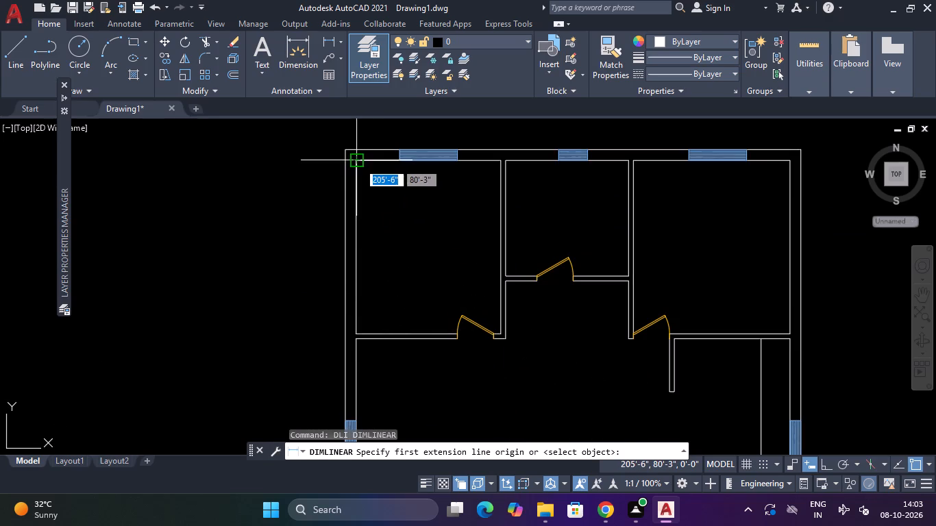
pyautogui.click(358, 162)
pyautogui.click(498, 159)
pyautogui.click(485, 260)
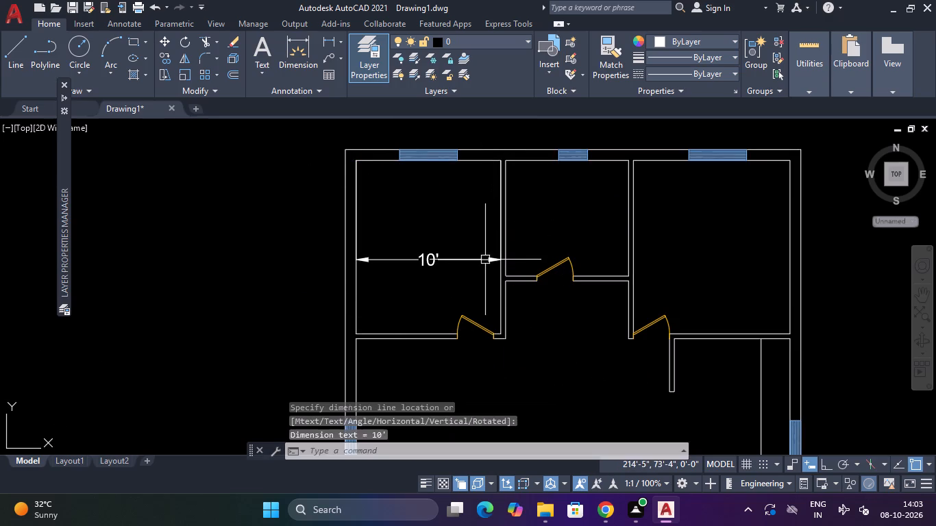
# Add a vertical linear dimension for the inside depth of the upper-left room, placed near the room's middle.
pyautogui.press('space')
pyautogui.moveTo(356, 331); pyautogui.dragTo(356, 325)
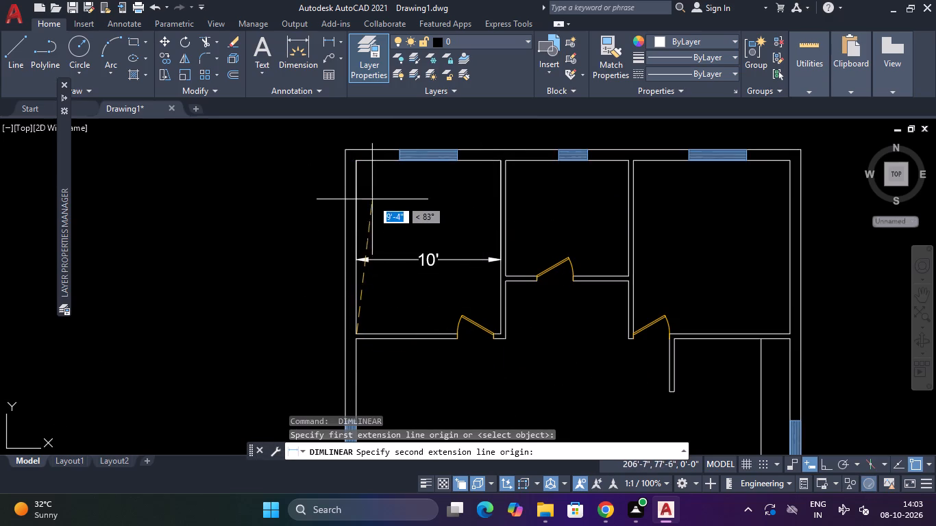
pyautogui.click(358, 160)
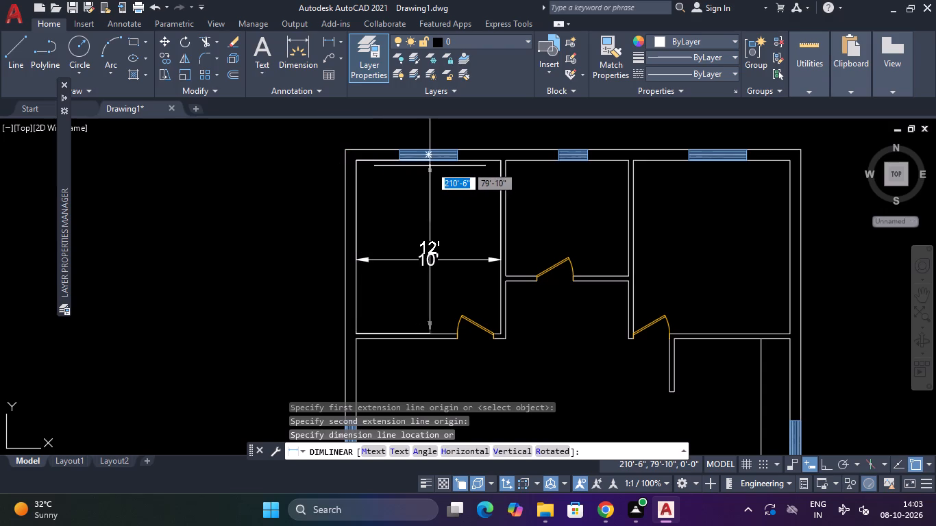
pyautogui.click(432, 168)
# Add a horizontal linear dimension across the inside width of the small upper-middle room, placed within the room.
pyautogui.moveTo(599, 205); pyautogui.dragTo(539, 233, button='middle')
pyautogui.press('space')
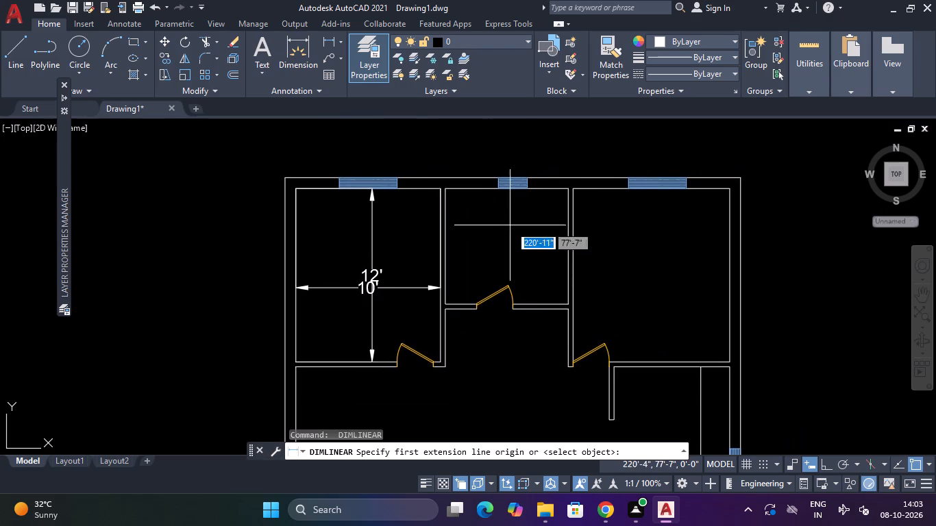
pyautogui.click(445, 187)
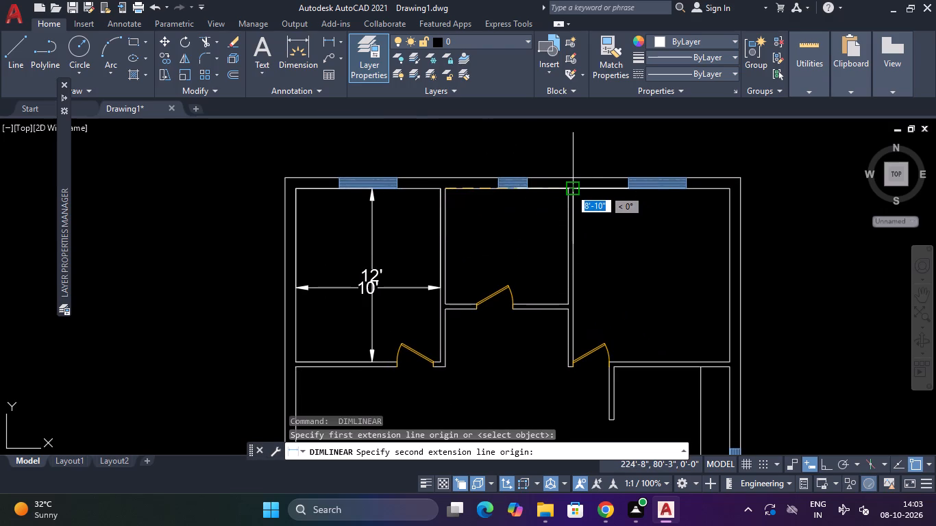
pyautogui.click(562, 186)
pyautogui.click(552, 250)
# Add a vertical linear dimension for the inside depth of the small upper-middle room, placed within the room.
pyautogui.press('space')
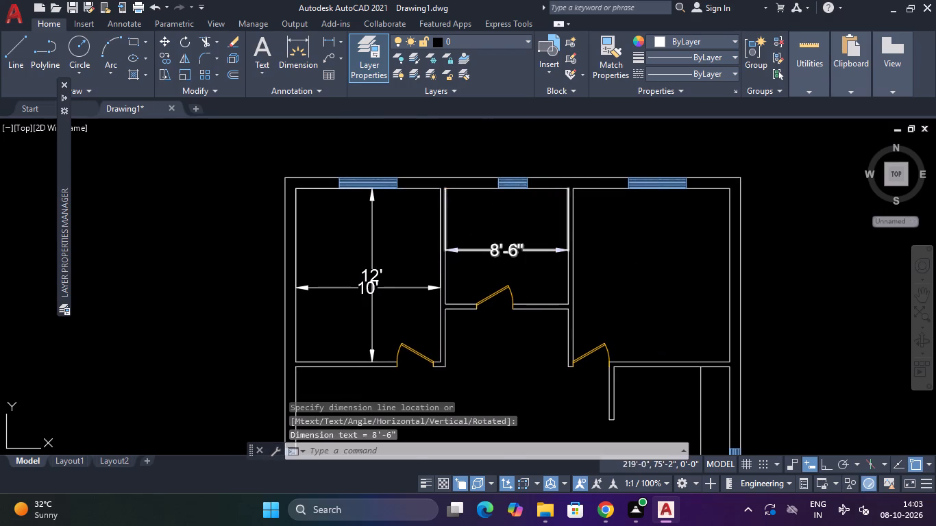
pyautogui.moveTo(443, 306); pyautogui.dragTo(445, 287)
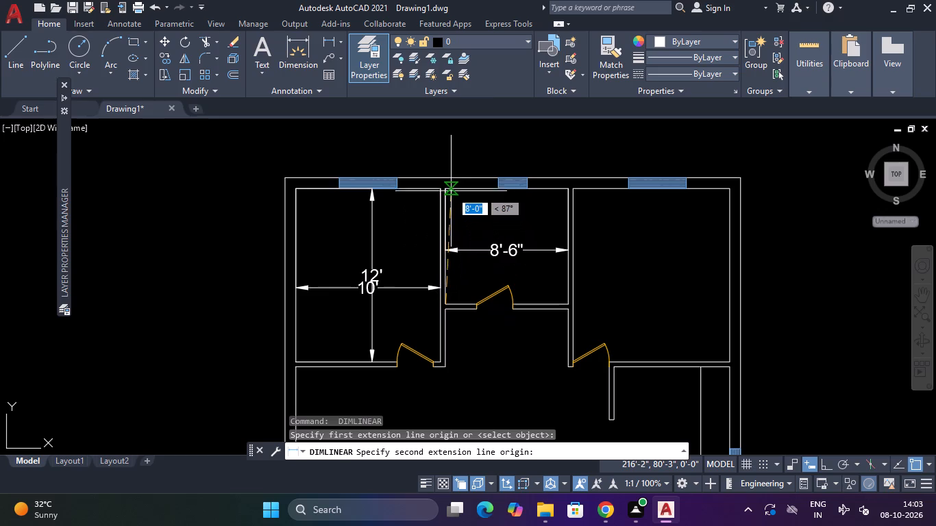
pyautogui.click(445, 188)
pyautogui.click(519, 195)
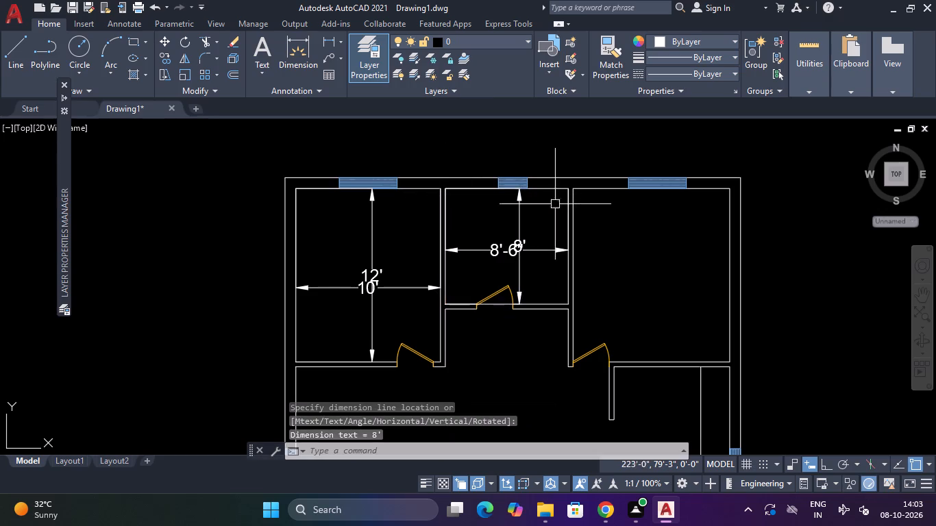
# Add vertical and horizontal linear dimensions for the inside depth and width of the upper-right room, placed within the room.
pyautogui.moveTo(648, 230); pyautogui.dragTo(565, 239, button='middle')
pyautogui.press('space')
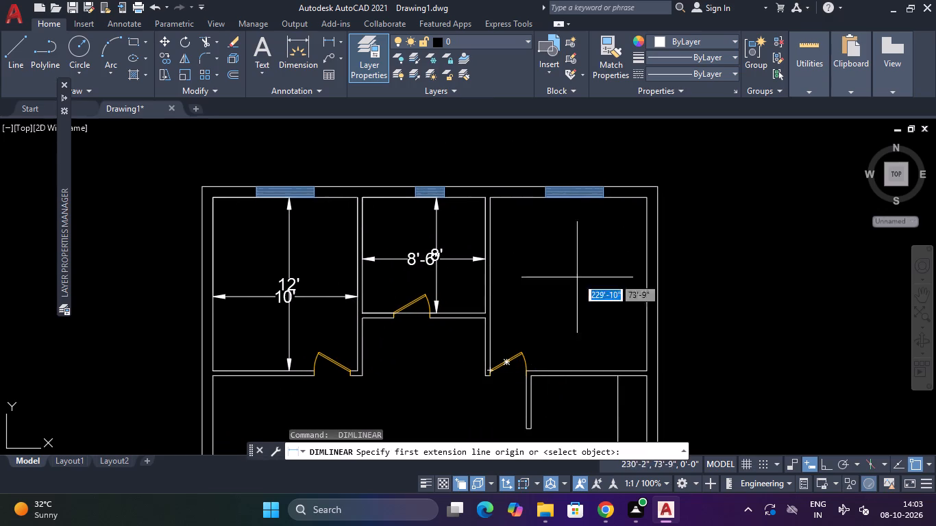
pyautogui.click(643, 196)
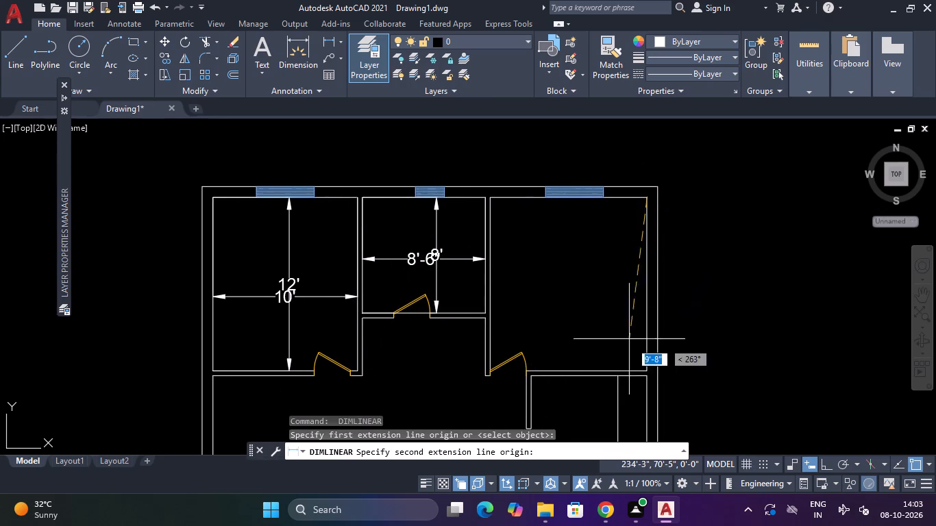
pyautogui.click(646, 369)
pyautogui.click(597, 371)
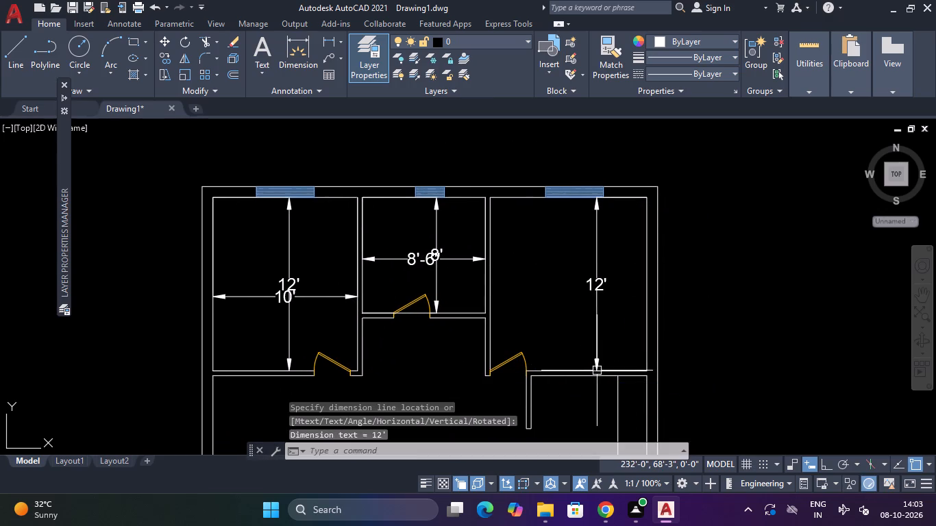
pyautogui.press('space')
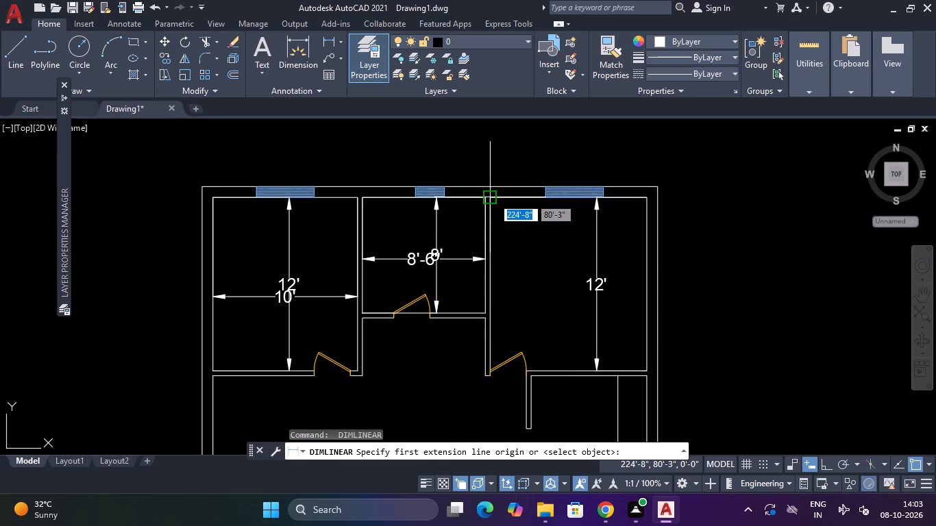
pyautogui.click(492, 197)
pyautogui.click(652, 195)
pyautogui.click(637, 253)
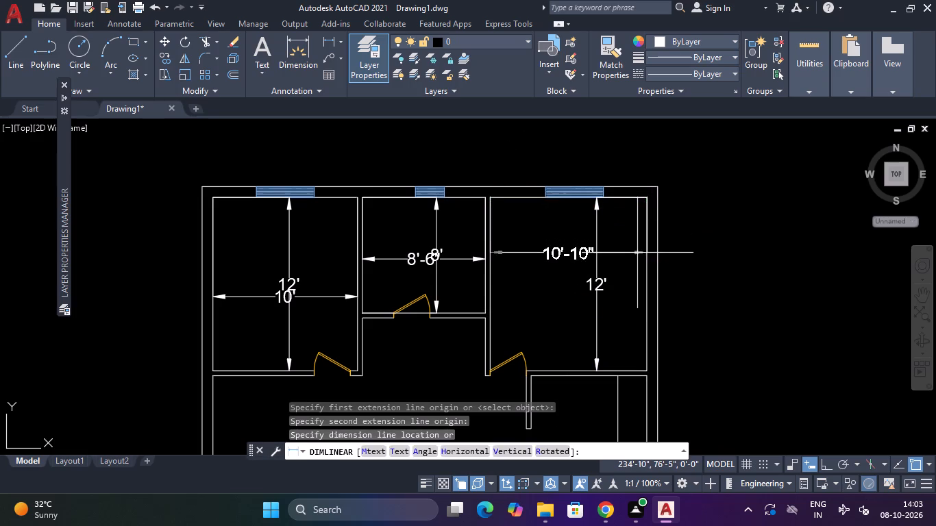
# Add a horizontal linear dimension across the inside width of the middle-right space containing the L-shaped line, placed within that space.
pyautogui.moveTo(540, 301); pyautogui.dragTo(561, 242, button='middle')
pyautogui.scroll(-1, 568, 260)
pyautogui.moveTo(565, 323); pyautogui.dragTo(553, 238, button='middle')
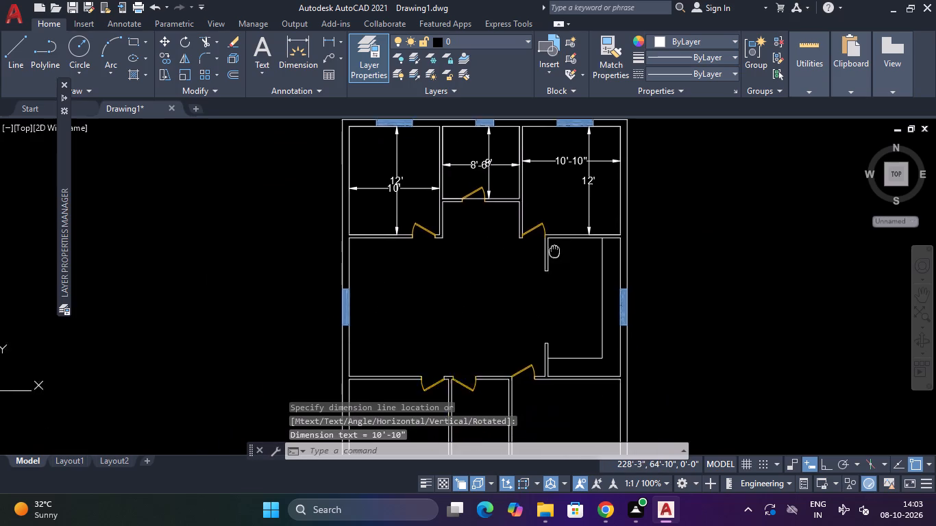
pyautogui.moveTo(553, 238); pyautogui.dragTo(552, 184, button='middle')
pyautogui.press('space')
pyautogui.scroll(2, 550, 295)
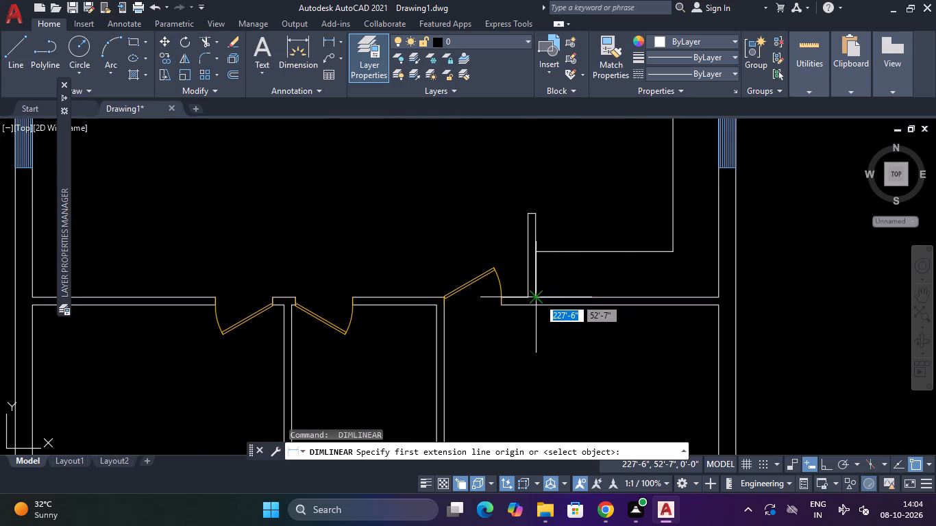
pyautogui.click(539, 298)
pyautogui.click(719, 298)
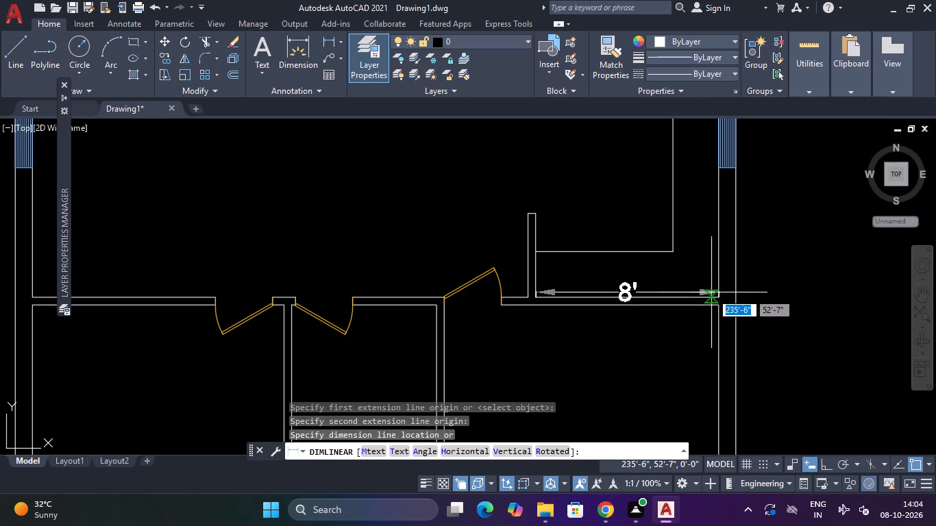
pyautogui.click(682, 155)
# Add a vertical linear dimension for the full inside depth of the middle-right space, placed near its middle.
pyautogui.moveTo(682, 154); pyautogui.dragTo(657, 216, button='middle')
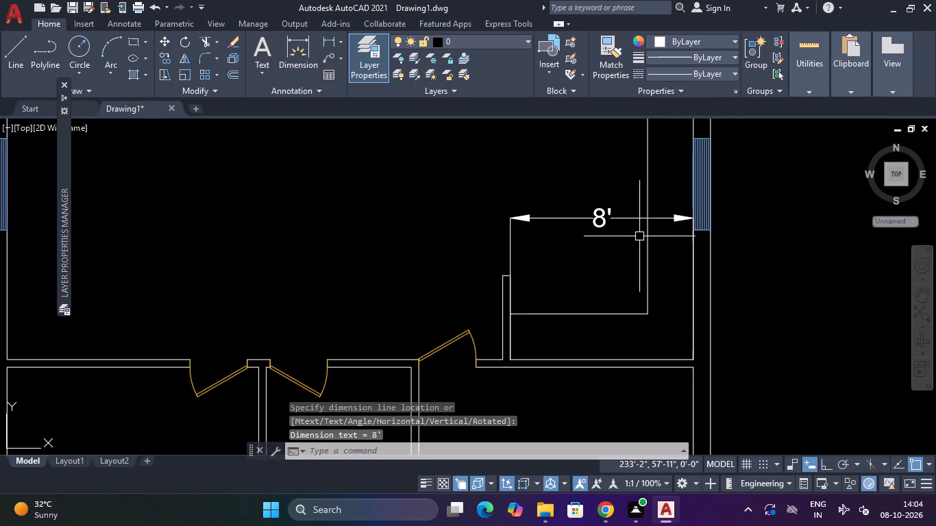
pyautogui.scroll(-2, 637, 232)
pyautogui.moveTo(630, 186); pyautogui.dragTo(611, 212, button='middle')
pyautogui.press('space')
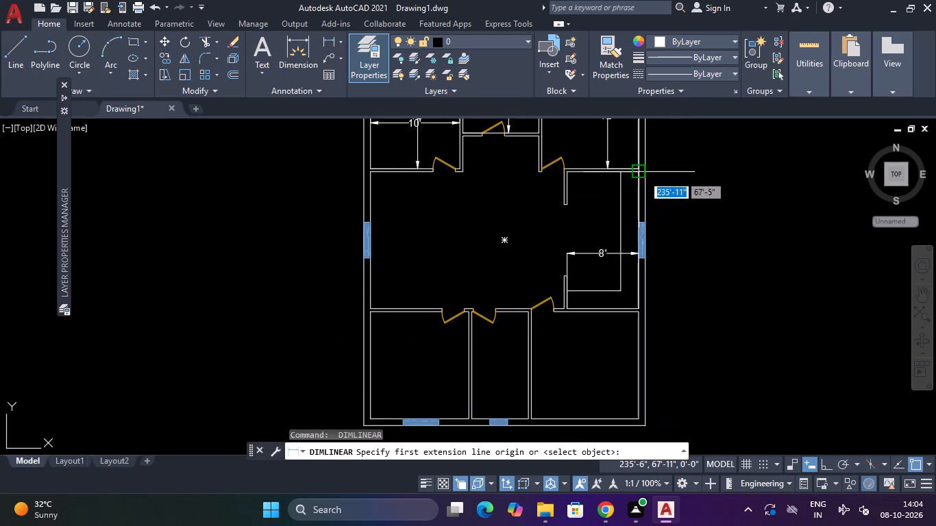
pyautogui.click(639, 173)
pyautogui.moveTo(635, 304); pyautogui.dragTo(628, 299)
pyautogui.click(600, 295)
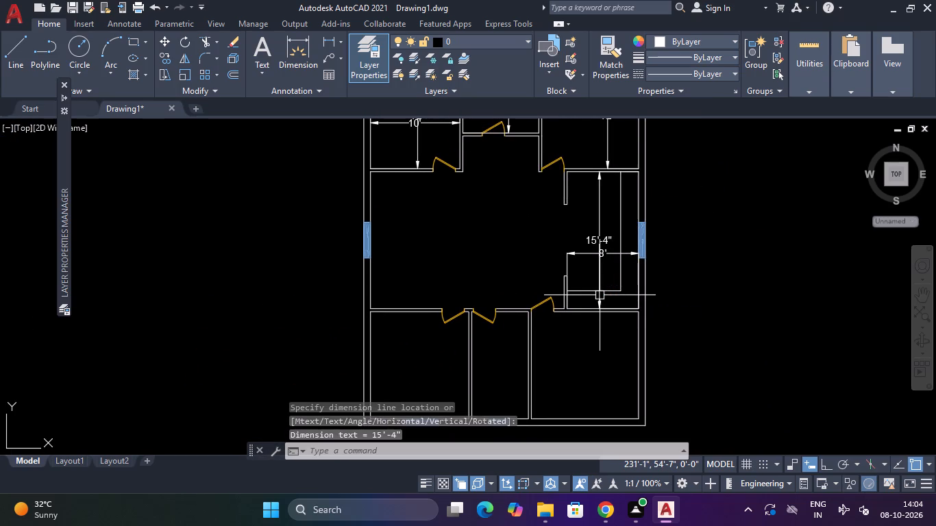
# Add horizontal and vertical linear dimensions for the inside width and depth of the narrow lower-middle room, placed within the room.
pyautogui.scroll(-1, 599, 295)
pyautogui.moveTo(598, 329); pyautogui.dragTo(630, 269, button='middle')
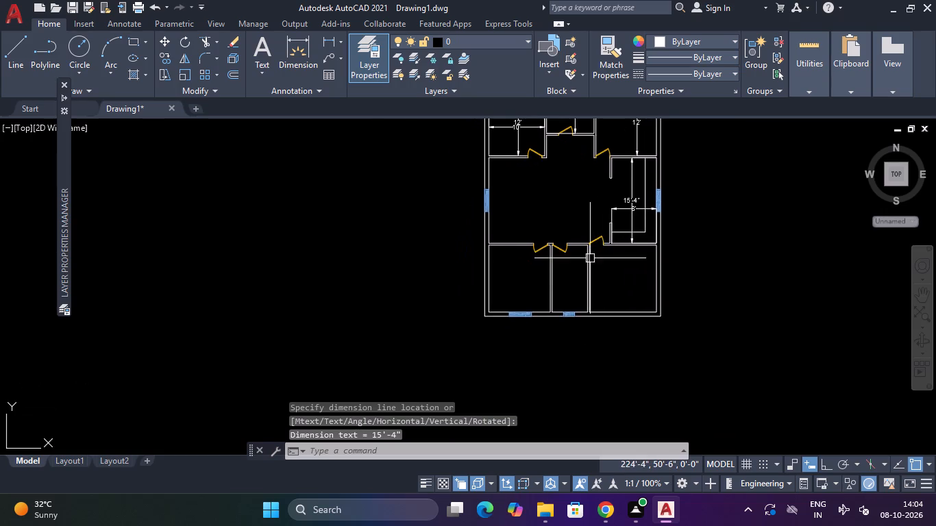
pyautogui.scroll(2, 584, 260)
pyautogui.press('space')
pyautogui.moveTo(493, 394); pyautogui.dragTo(502, 394)
pyautogui.click(587, 386)
pyautogui.click(577, 314)
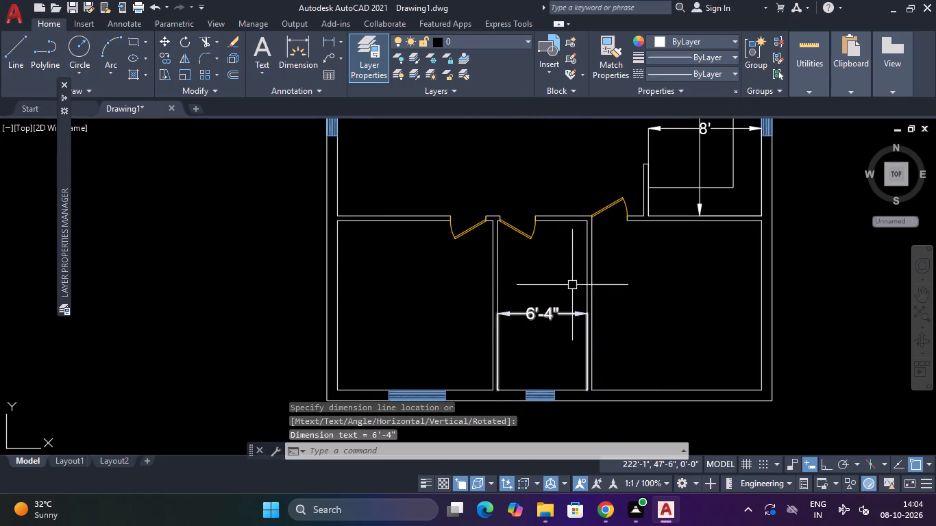
pyautogui.press('space')
pyautogui.click(587, 223)
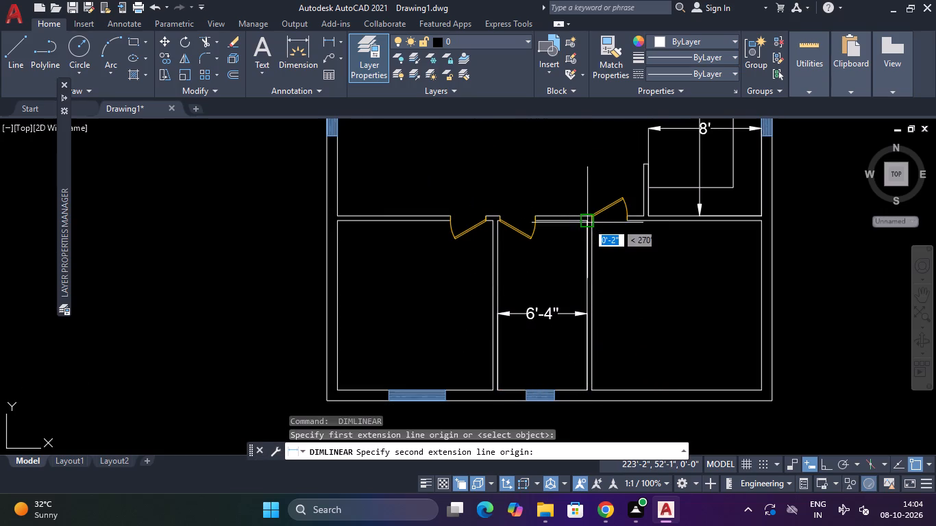
pyautogui.click(589, 392)
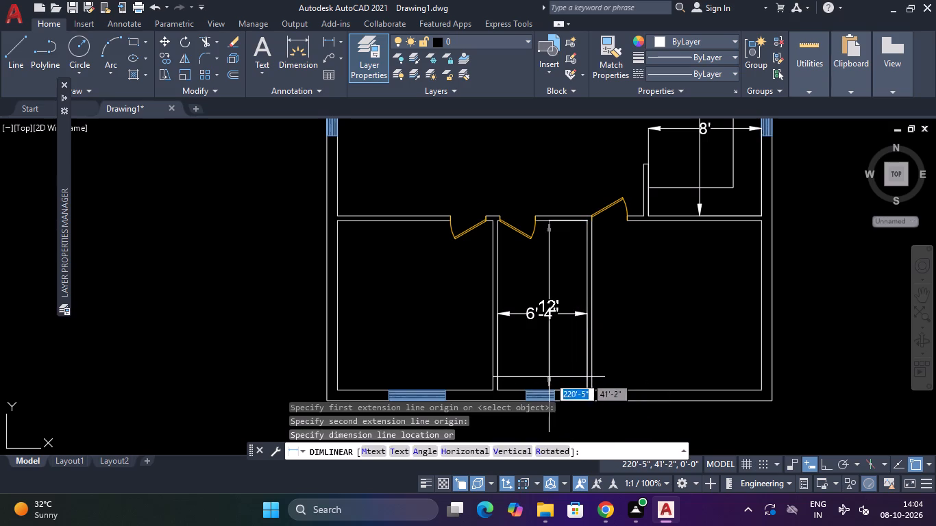
pyautogui.click(548, 377)
# Add horizontal and vertical linear dimensions for the inside width and depth of the lower-left room, placed within the room.
pyautogui.press('space')
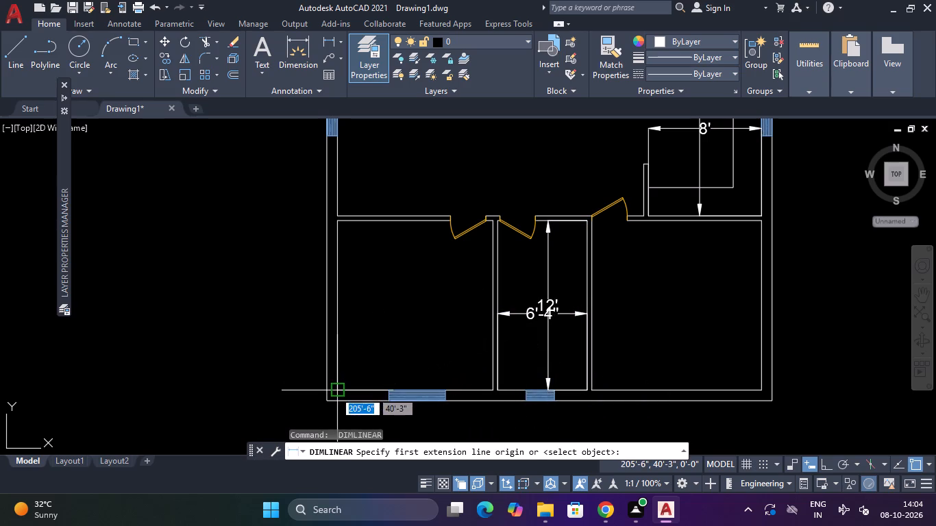
pyautogui.click(334, 391)
pyautogui.click(496, 391)
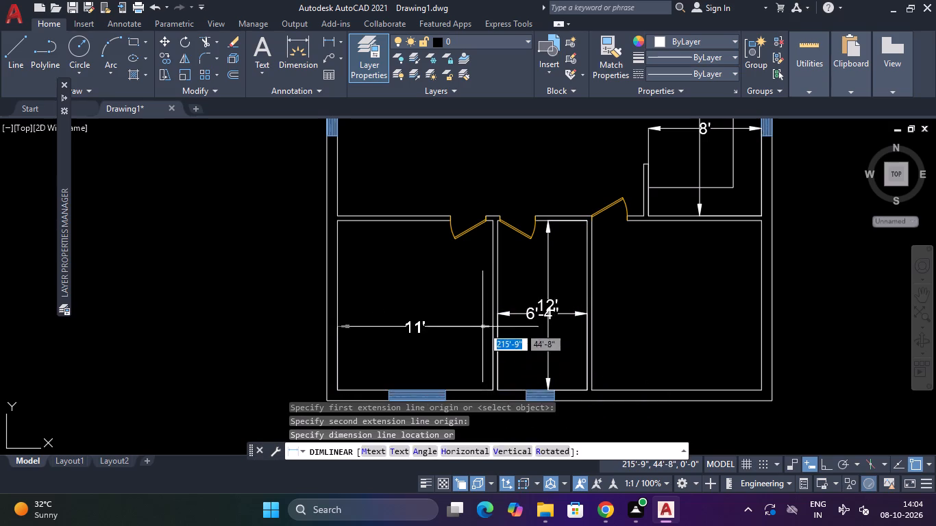
pyautogui.click(482, 327)
pyautogui.press('space')
pyautogui.click(336, 222)
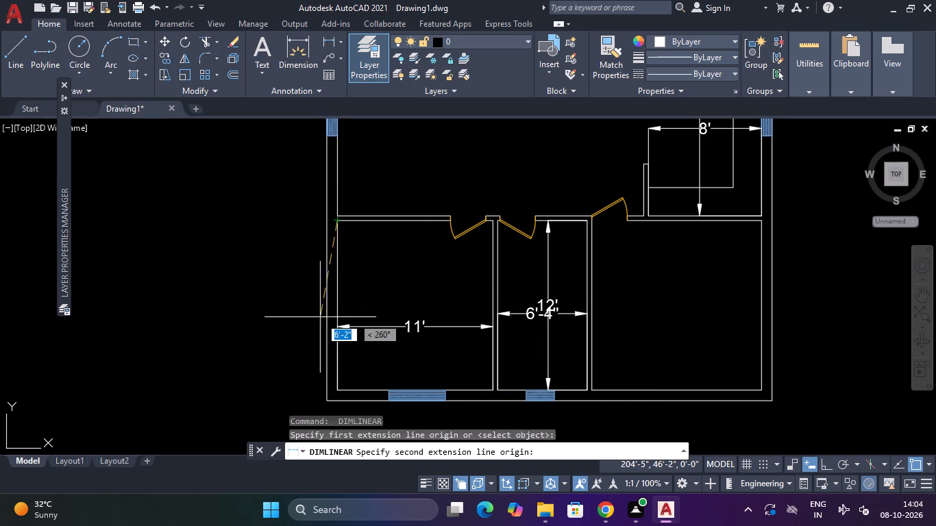
pyautogui.moveTo(333, 392); pyautogui.dragTo(353, 385)
pyautogui.click(380, 376)
# Flip the door of the lower-right room so it swings into that room instead of the central hall.
pyautogui.scroll(-2, 395, 361)
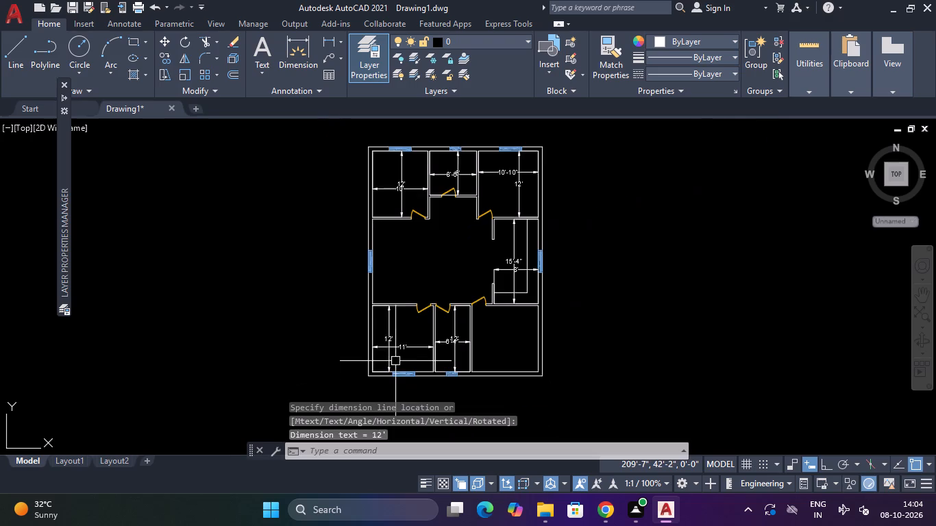
pyautogui.moveTo(449, 244); pyautogui.dragTo(453, 304, button='middle')
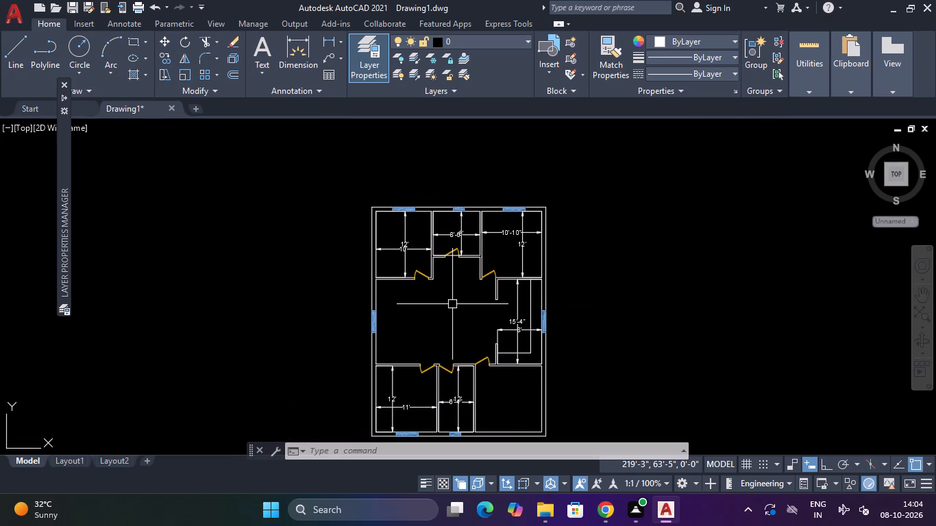
pyautogui.press('Escape')
pyautogui.press('Escape')
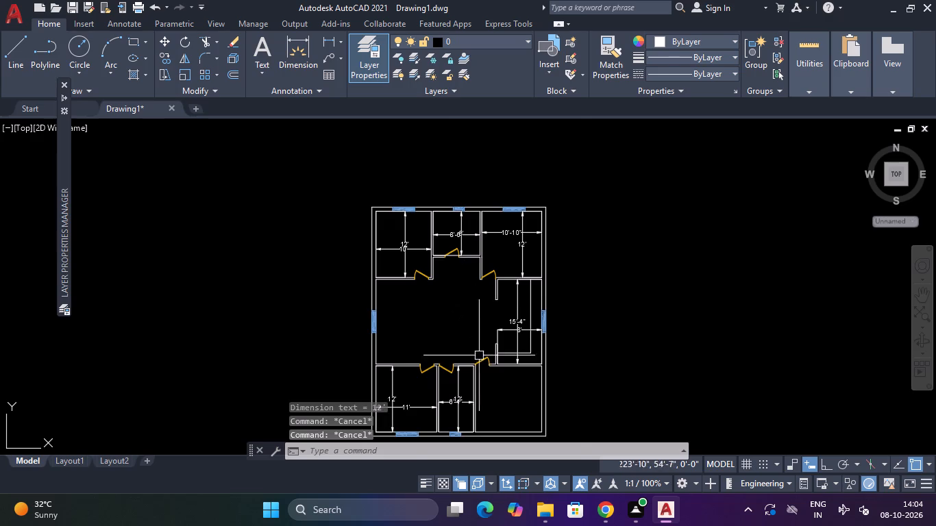
pyautogui.scroll(2, 487, 362)
pyautogui.click(471, 356)
pyautogui.scroll(4, 476, 361)
pyautogui.moveTo(484, 381); pyautogui.dragTo(484, 381, button='middle')
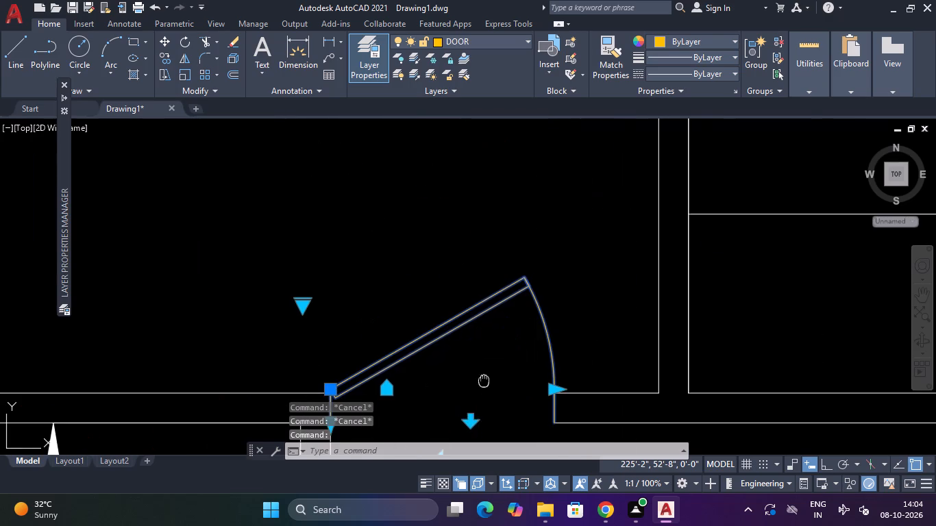
pyautogui.moveTo(484, 381); pyautogui.dragTo(566, 279, button='middle')
pyautogui.click(554, 321)
pyautogui.scroll(-3, 560, 323)
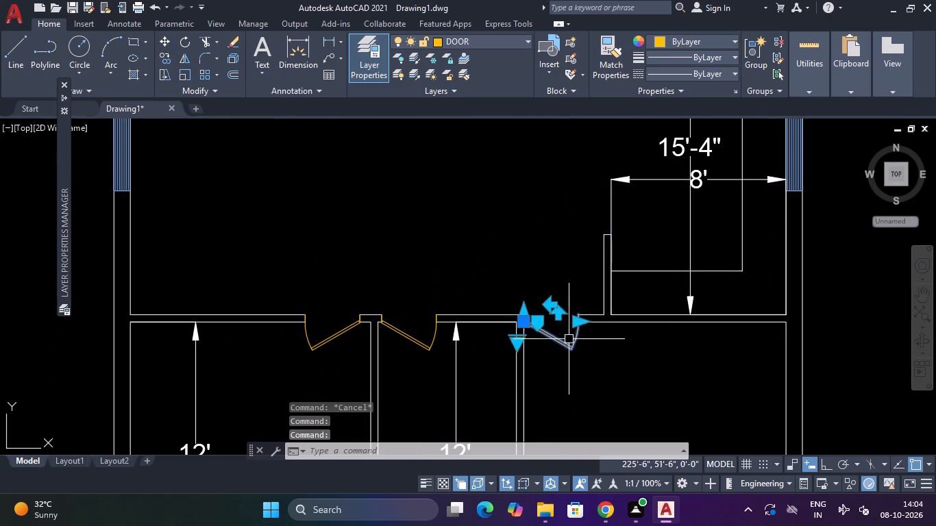
pyautogui.press('Escape')
# Examine the doors and room dimensions across the whole floor plan.
pyautogui.moveTo(560, 289); pyautogui.dragTo(602, 253, button='middle')
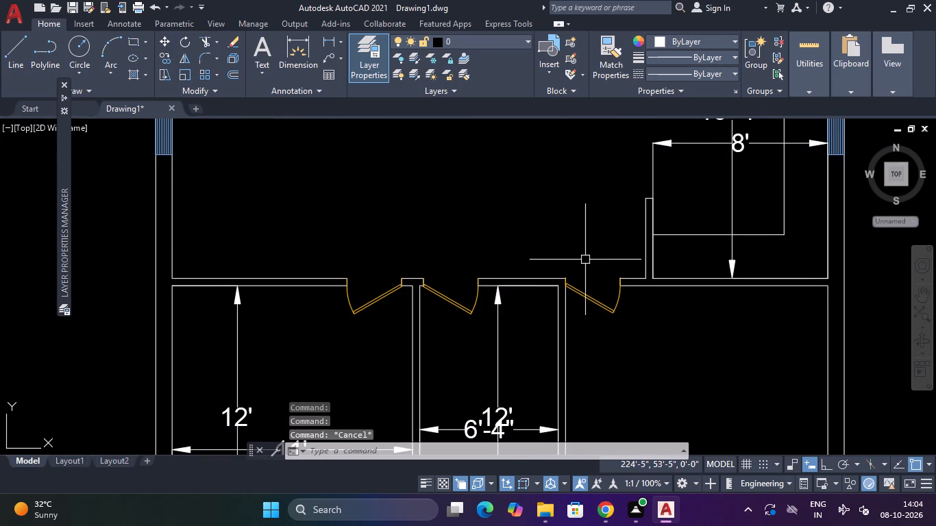
pyautogui.scroll(1, 585, 260)
pyautogui.scroll(-2, 585, 260)
pyautogui.moveTo(592, 233); pyautogui.dragTo(558, 329, button='middle')
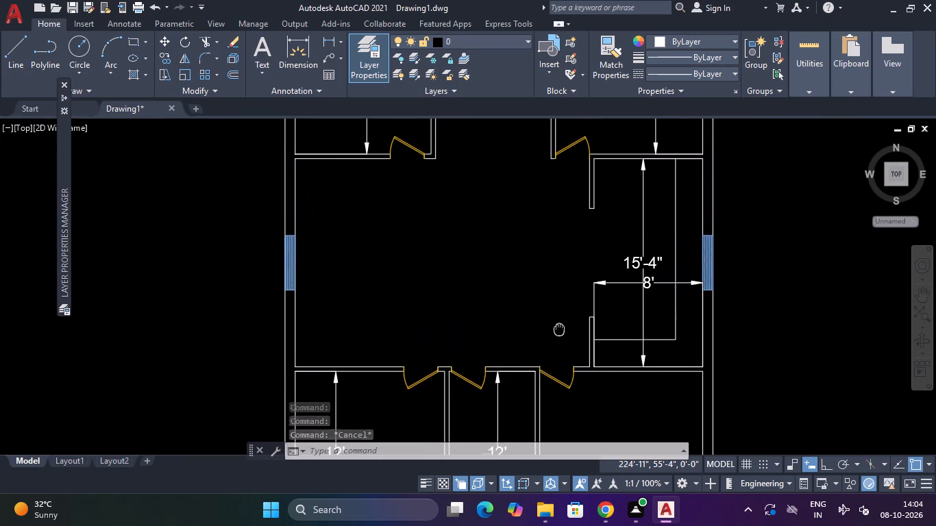
pyautogui.moveTo(558, 329); pyautogui.dragTo(553, 331, button='middle')
pyautogui.scroll(-2, 501, 229)
pyautogui.moveTo(501, 229); pyautogui.dragTo(502, 312, button='middle')
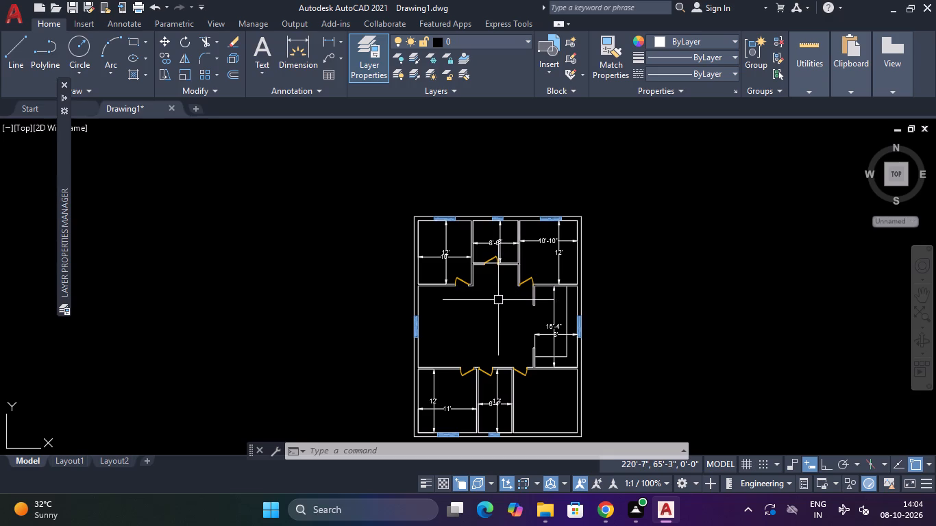
pyautogui.moveTo(460, 306); pyautogui.dragTo(492, 251, button='middle')
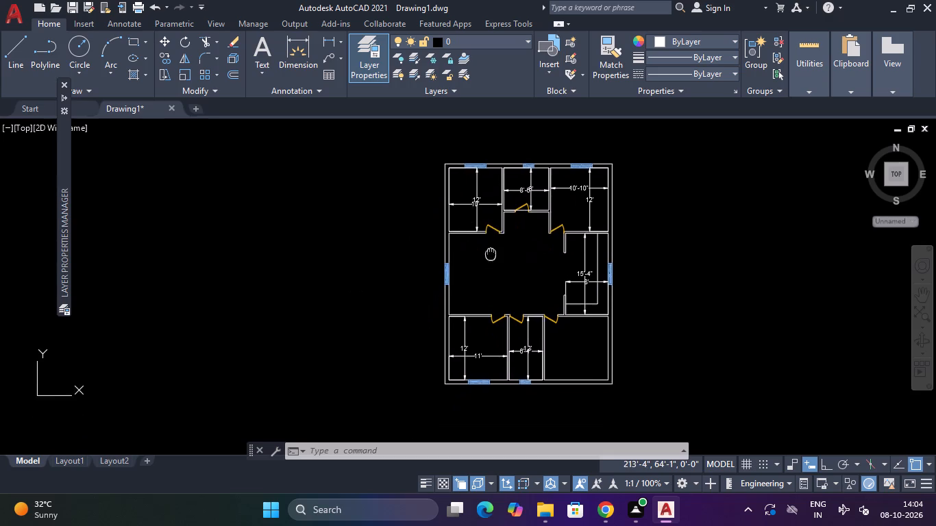
pyautogui.moveTo(492, 251); pyautogui.dragTo(495, 247, button='middle')
# Start a multiline text label inside the upper-left room with a text height of 6" and enter "BEDROOM" as its first line.
pyautogui.scroll(5, 479, 180)
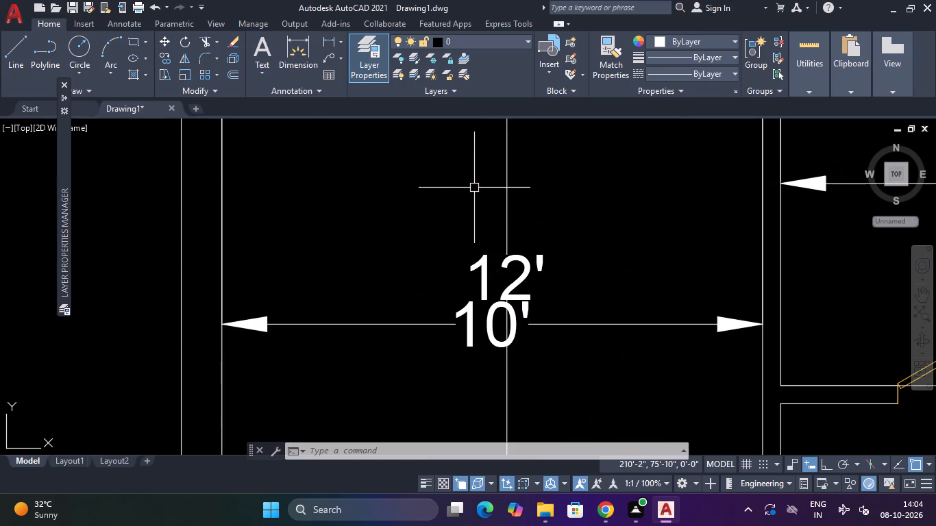
pyautogui.scroll(-4, 527, 209)
pyautogui.scroll(3, 504, 209)
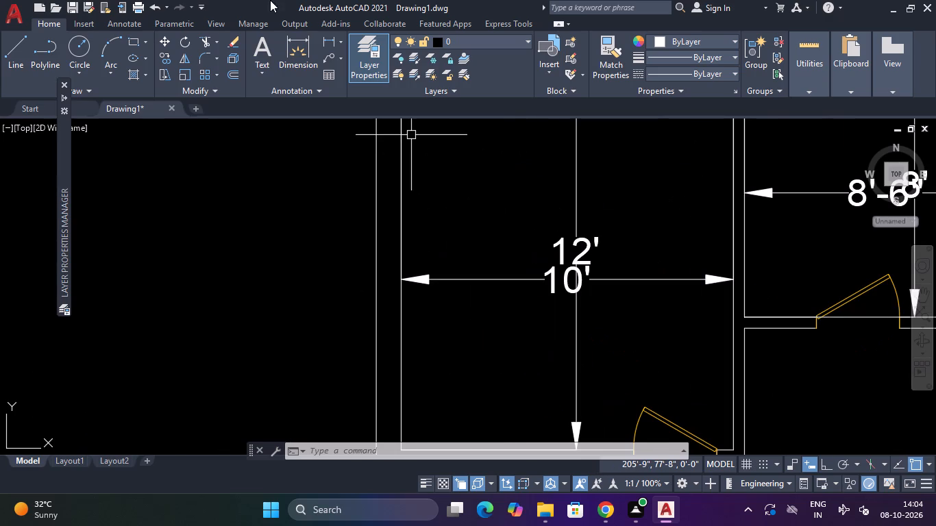
pyautogui.click(262, 45)
pyautogui.click(462, 166)
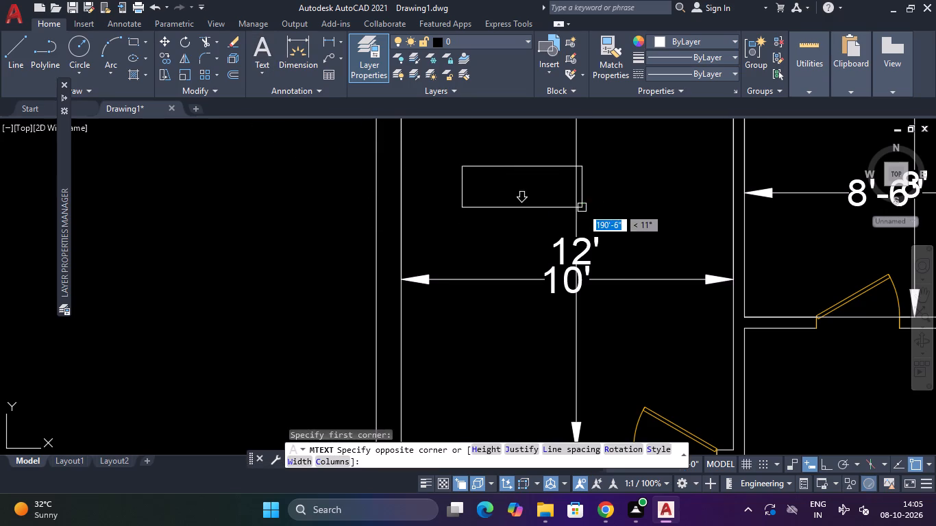
pyautogui.click(668, 266)
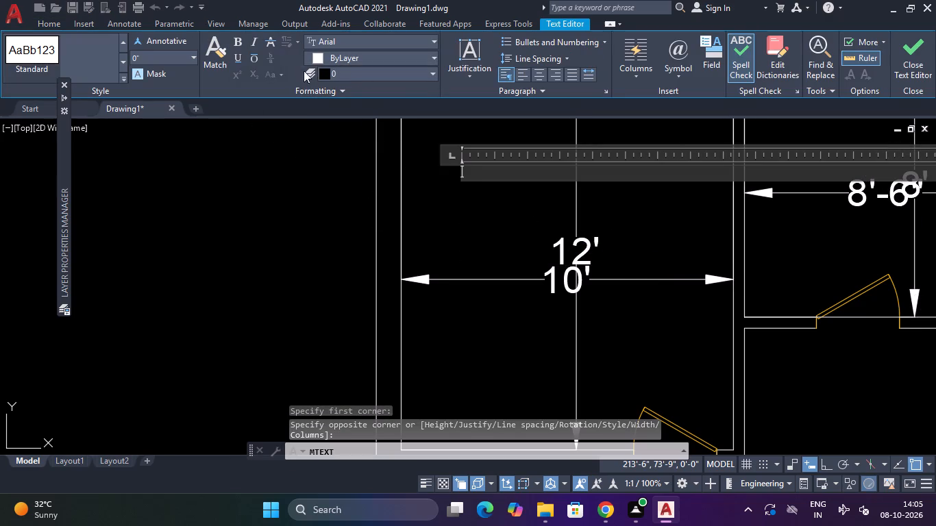
pyautogui.click(164, 55)
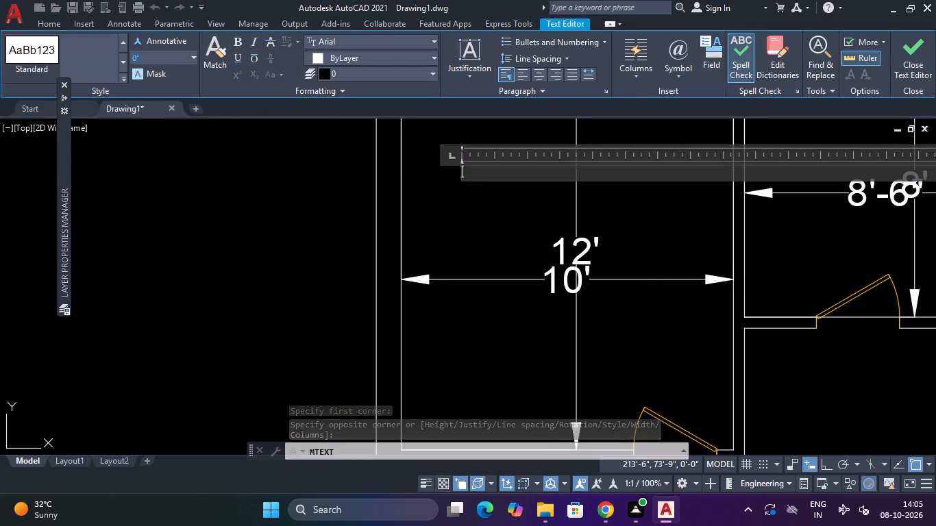
pyautogui.press('BackSpace')
pyautogui.write('6"')
pyautogui.press('Return')
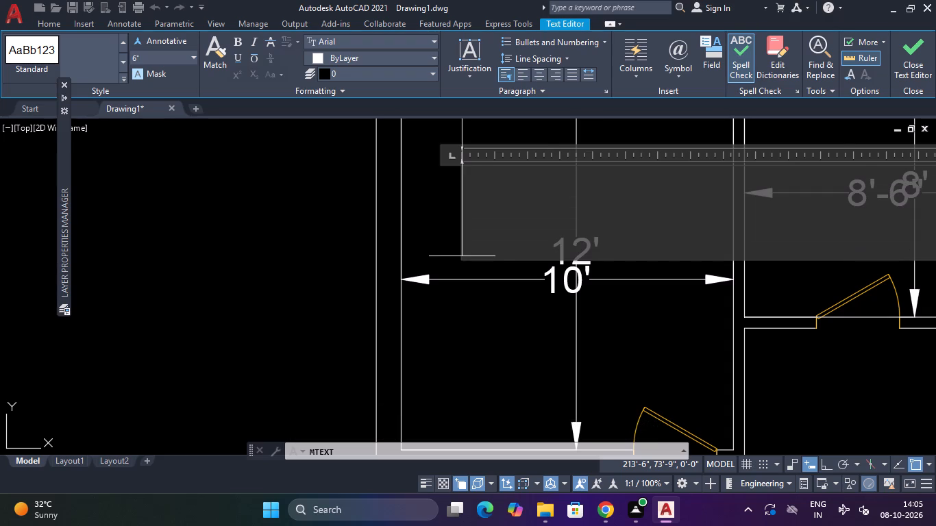
pyautogui.scroll(-3, 492, 189)
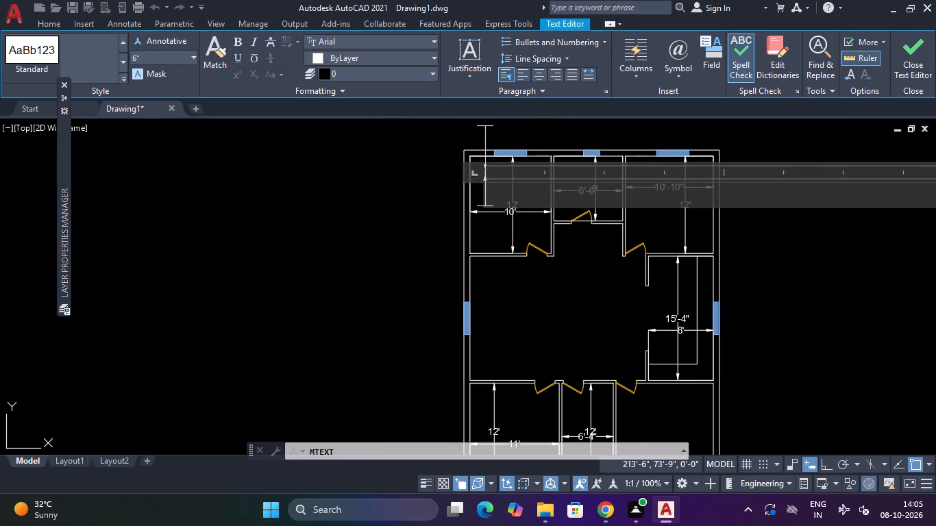
pyautogui.press('a')
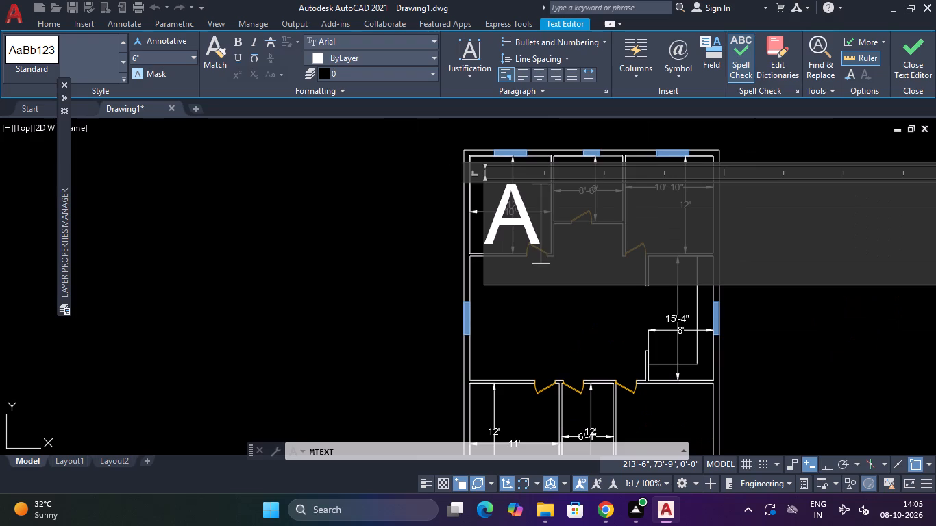
pyautogui.press('BackSpace')
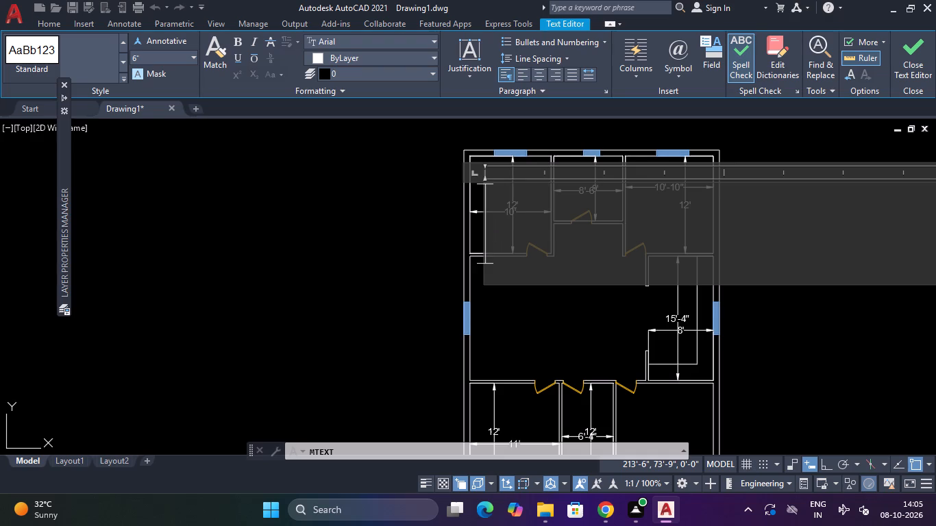
pyautogui.write('BEDROO')
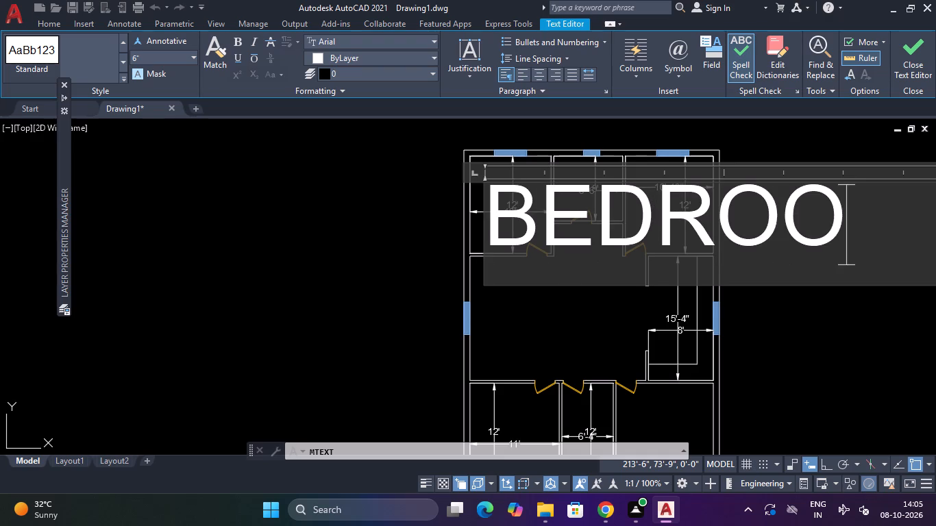
pyautogui.press('m')
pyautogui.press('space')
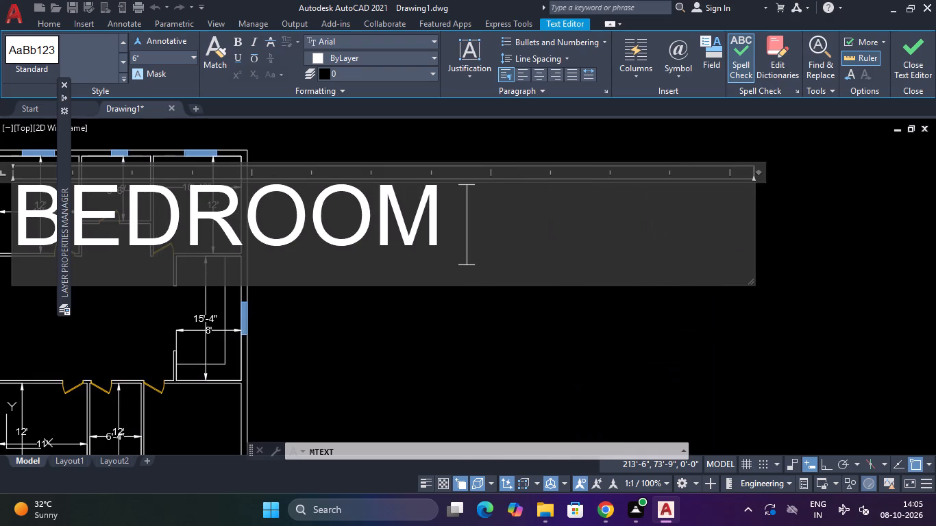
pyautogui.press('BackSpace')
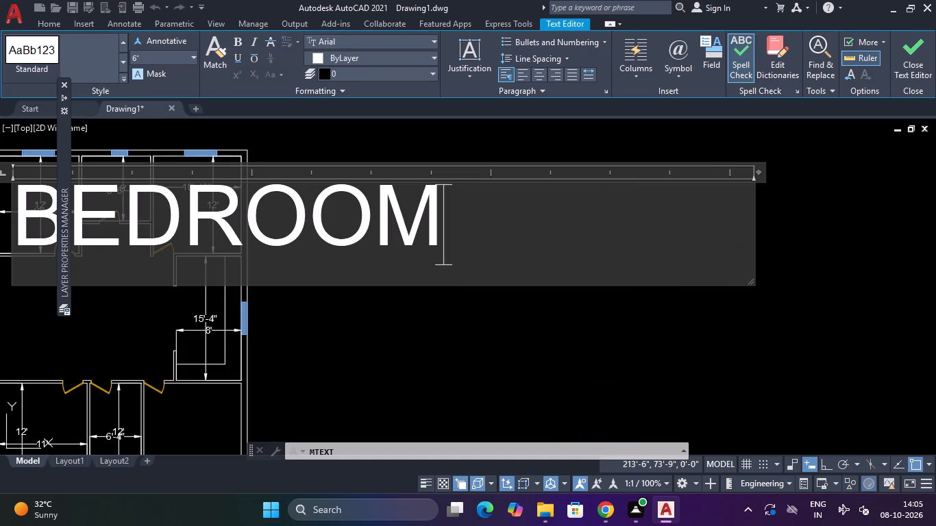
pyautogui.press('Return')
# Add "10' X 12'" as the second line of the upper-left room's label and finish the text.
pyautogui.scroll(-1, 626, 197)
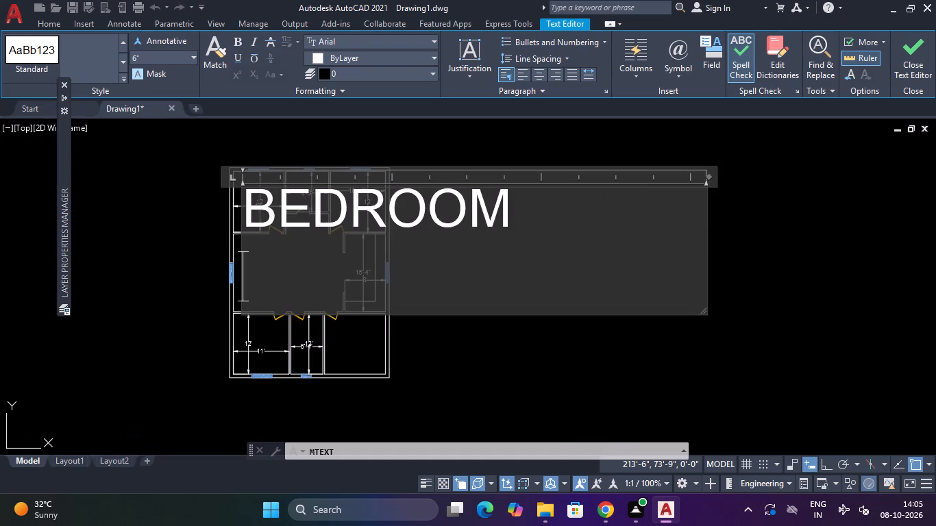
pyautogui.scroll(5, 271, 209)
pyautogui.scroll(-3, 238, 185)
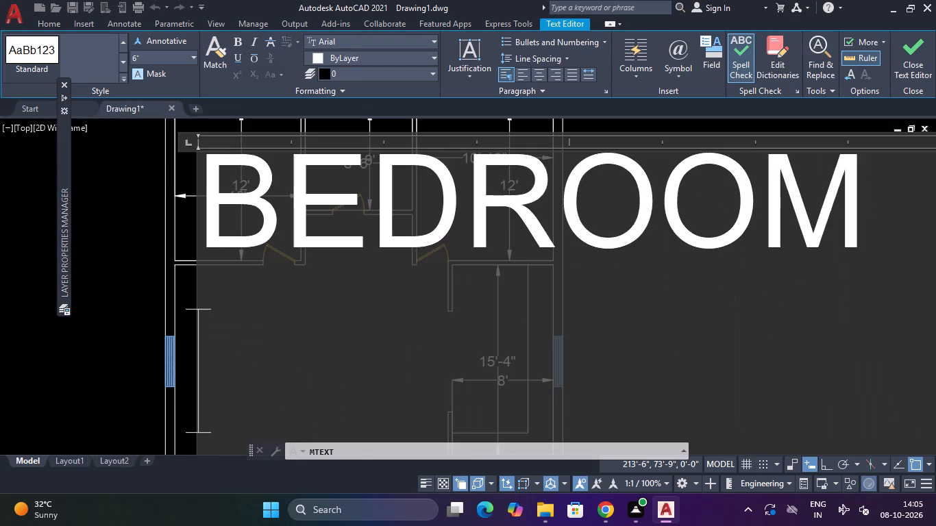
pyautogui.scroll(-1, 308, 261)
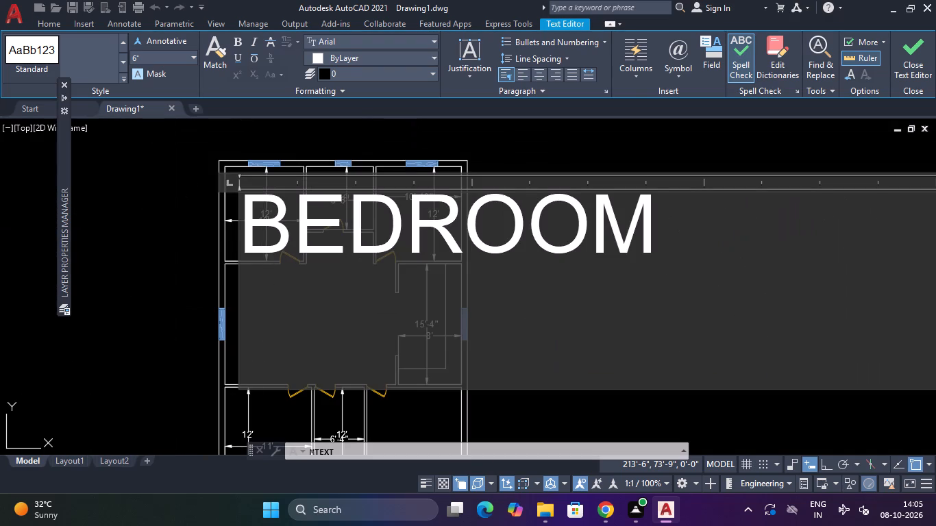
pyautogui.write("10' X")
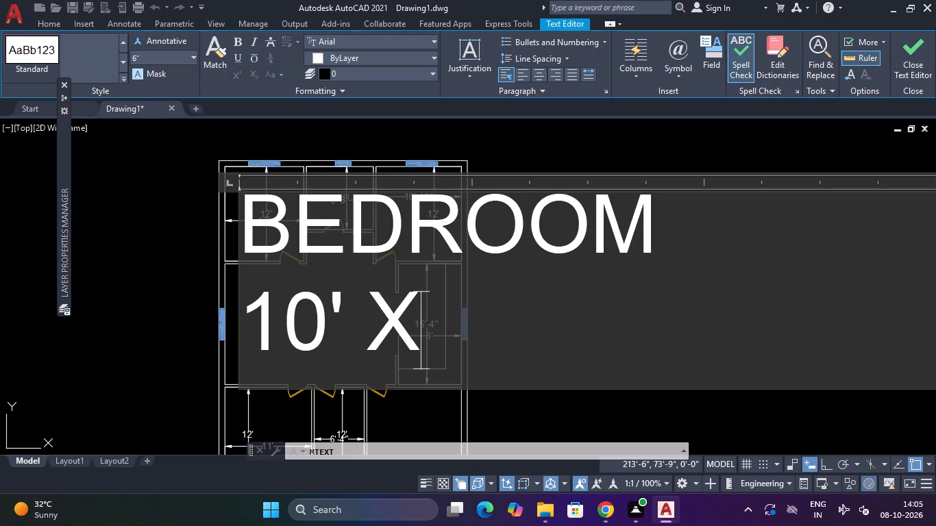
pyautogui.press('space')
pyautogui.write("12'")
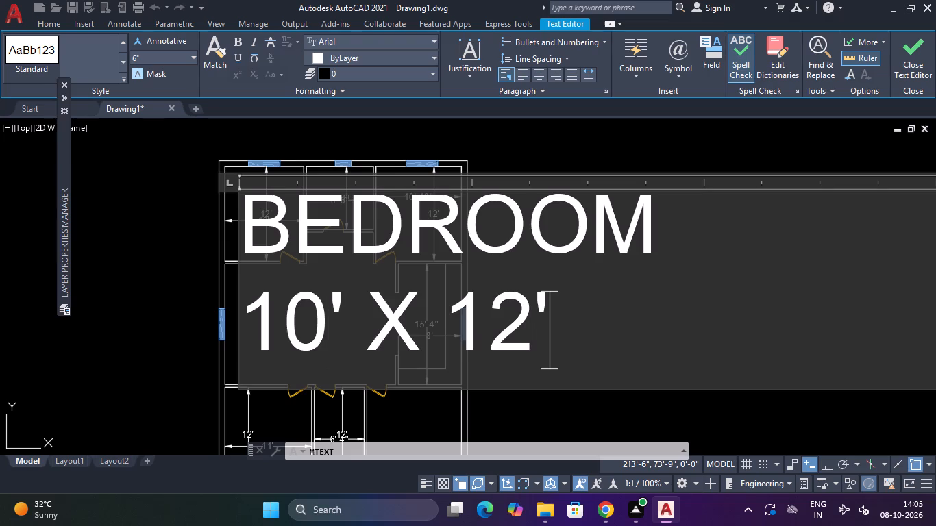
pyautogui.press('space')
pyautogui.click(908, 60)
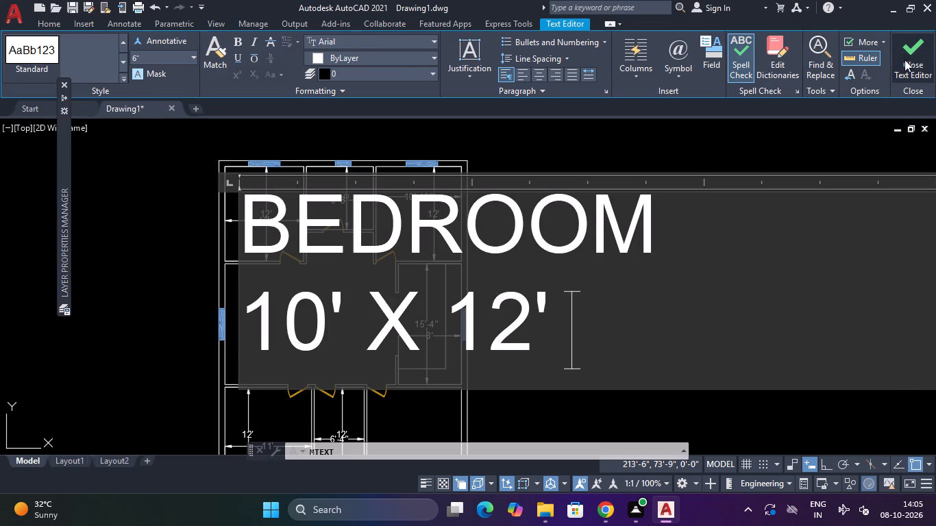
# Examine the bedroom label's size and placement against the dimensions of the upper rooms.
pyautogui.scroll(3, 257, 194)
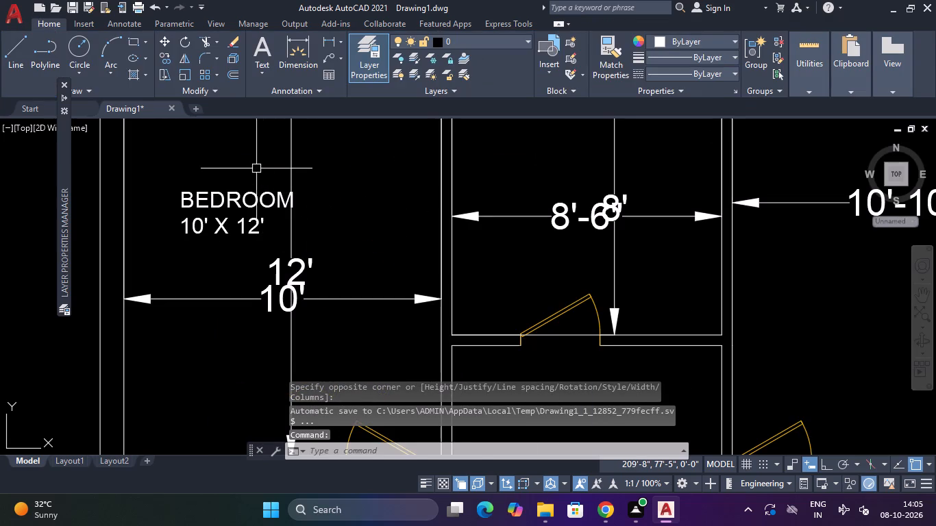
pyautogui.moveTo(256, 168); pyautogui.dragTo(371, 152, button='middle')
pyautogui.scroll(-2, 375, 152)
pyautogui.moveTo(375, 152); pyautogui.dragTo(367, 230, button='middle')
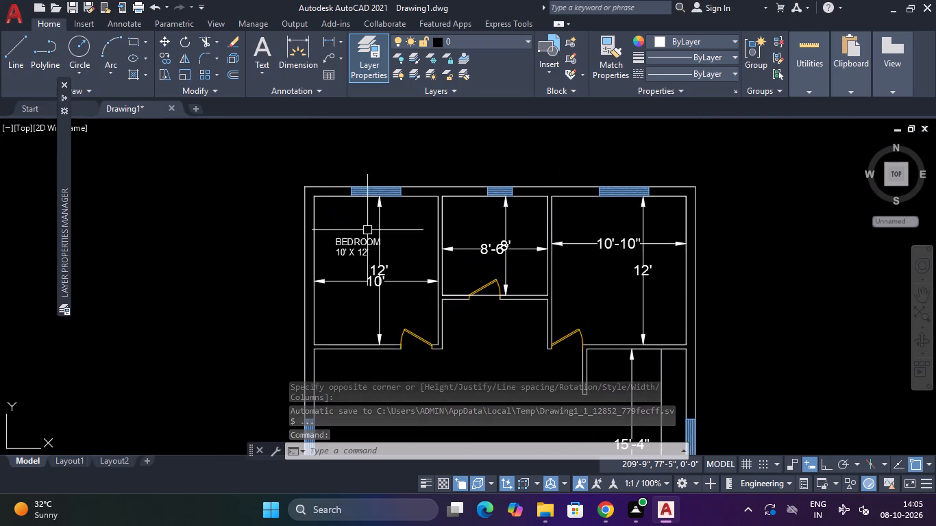
pyautogui.scroll(2, 367, 230)
pyautogui.scroll(-2, 367, 230)
pyautogui.moveTo(367, 230); pyautogui.dragTo(391, 207, button='middle')
pyautogui.scroll(2, 376, 212)
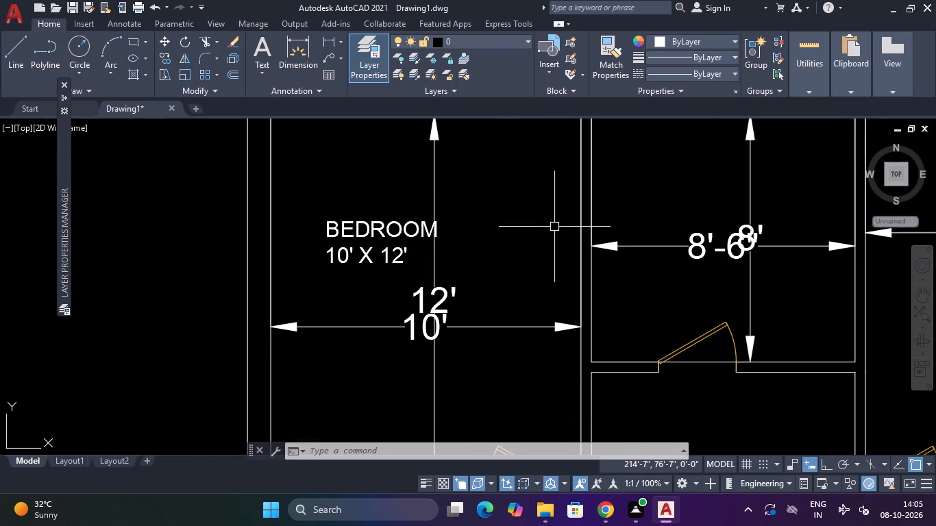
pyautogui.moveTo(695, 203); pyautogui.dragTo(584, 238, button='middle')
pyautogui.scroll(-2, 582, 238)
pyautogui.scroll(1, 582, 238)
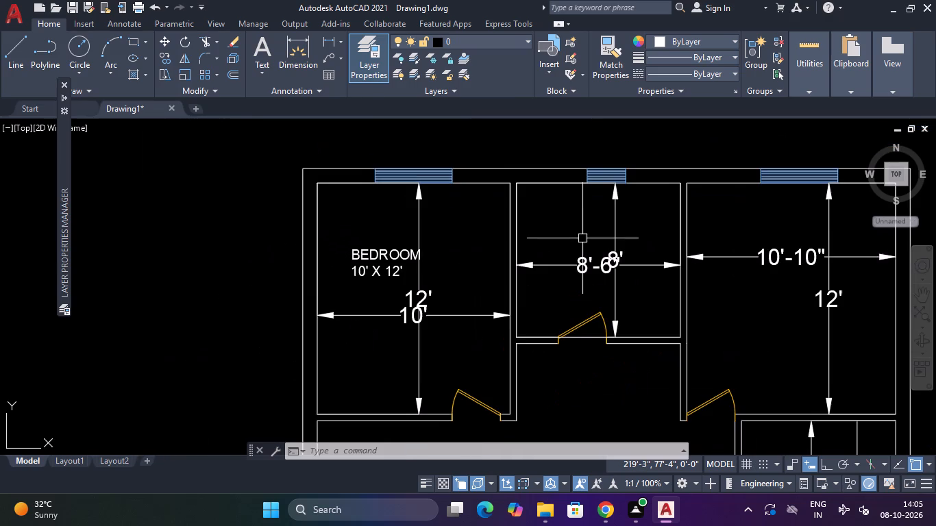
pyautogui.moveTo(582, 238); pyautogui.dragTo(561, 238, button='middle')
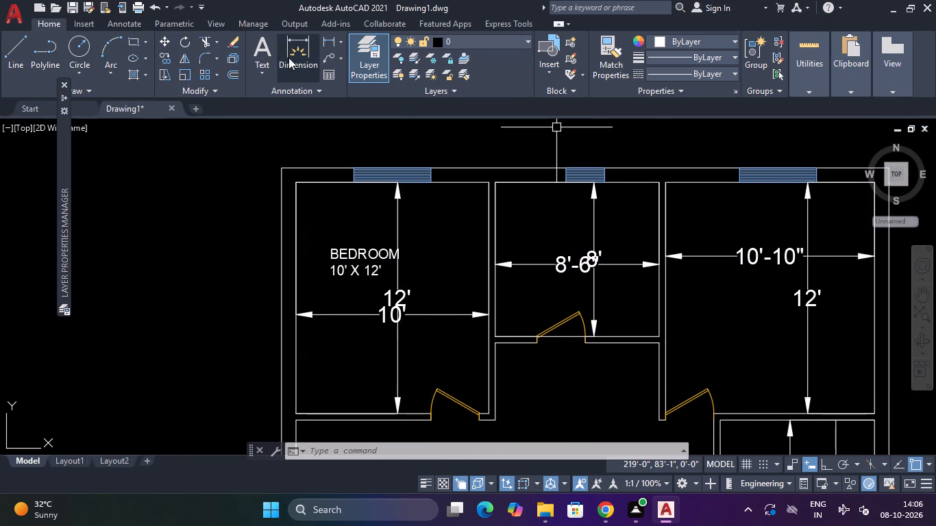
# Add a multiline text label in the upper-middle room reading "TOILET1" with "8'6" X 8'" on the second line.
pyautogui.click(261, 39)
pyautogui.click(505, 225)
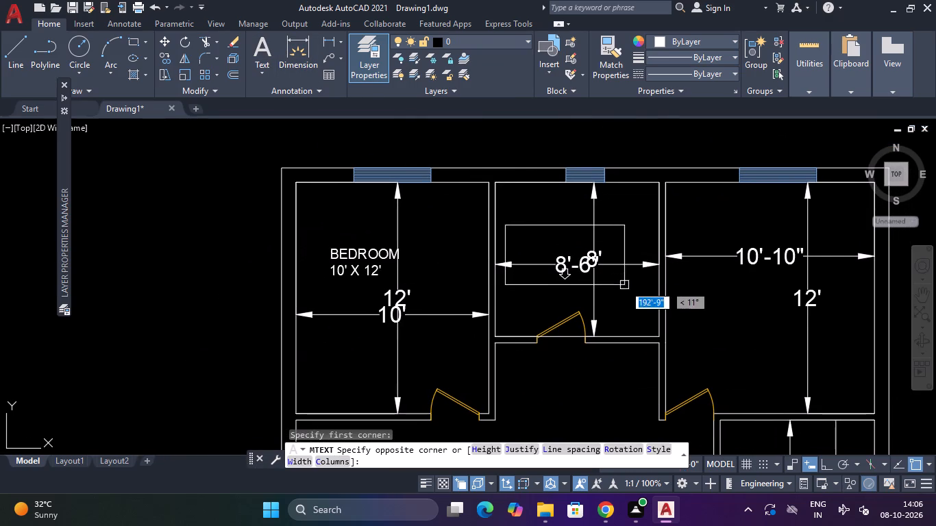
pyautogui.click(650, 305)
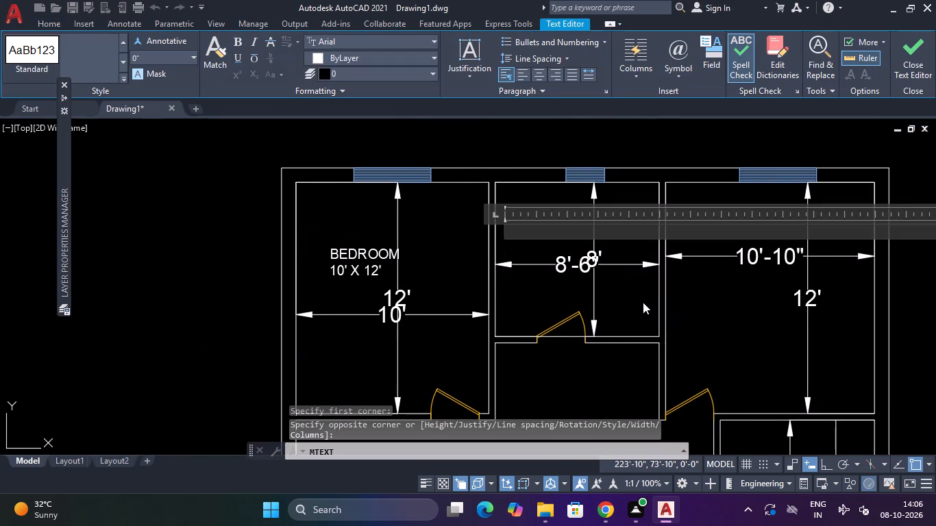
pyautogui.write('TI')
pyautogui.press('BackSpace')
pyautogui.write('OILE')
pyautogui.press('t')
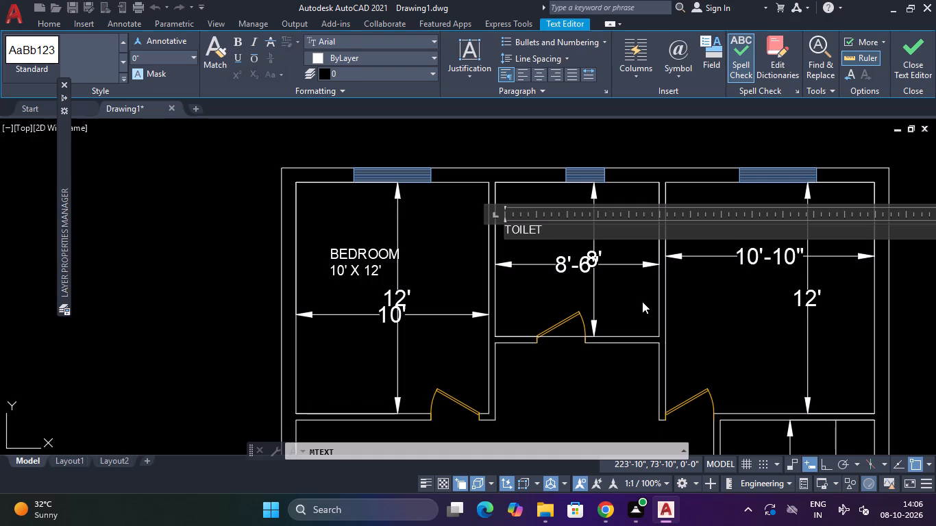
pyautogui.press('1')
pyautogui.press('space')
pyautogui.press('Return')
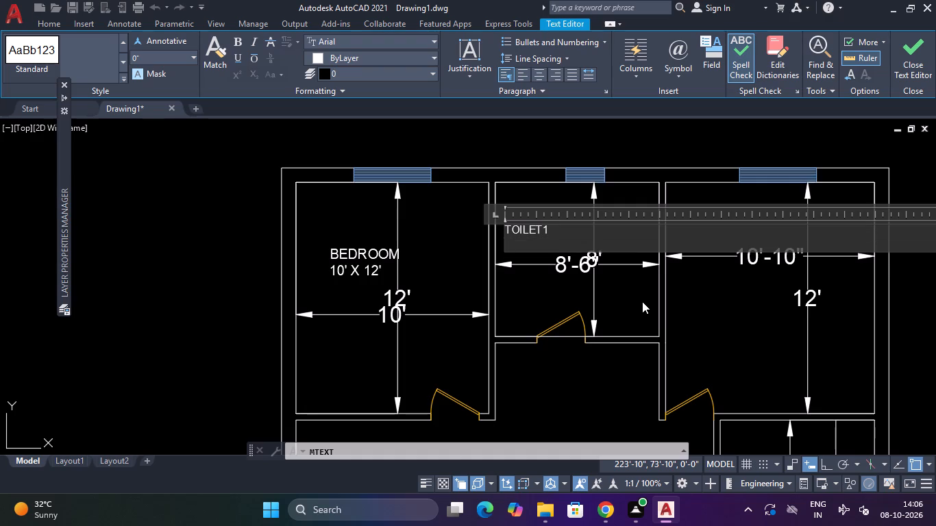
pyautogui.write("8'")
pyautogui.press('6')
pyautogui.write('" X')
pyautogui.press('space')
pyautogui.write("8'")
pyautogui.click(907, 48)
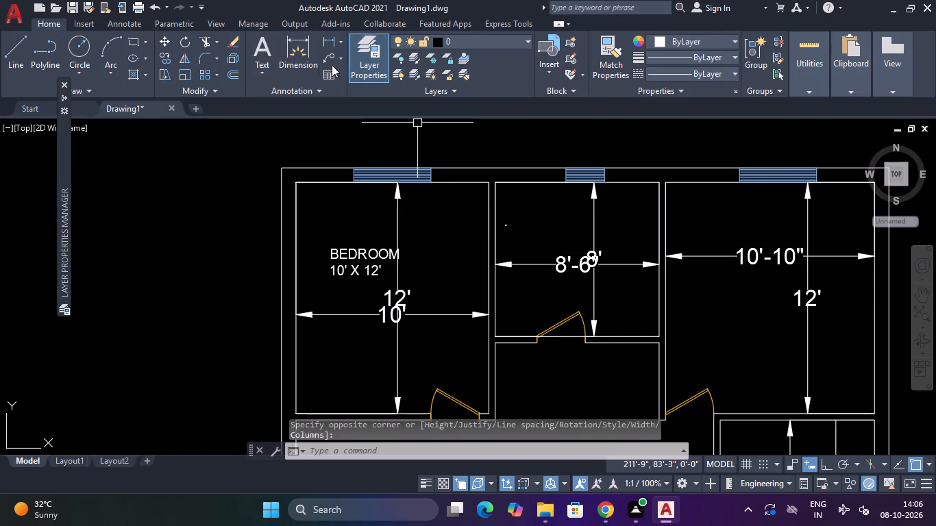
# Add a multiline text label in the upper-right room reading "BED ROOM 2" with "10' X 12'" on the second line.
pyautogui.click(253, 51)
pyautogui.moveTo(743, 264); pyautogui.dragTo(645, 277, button='middle')
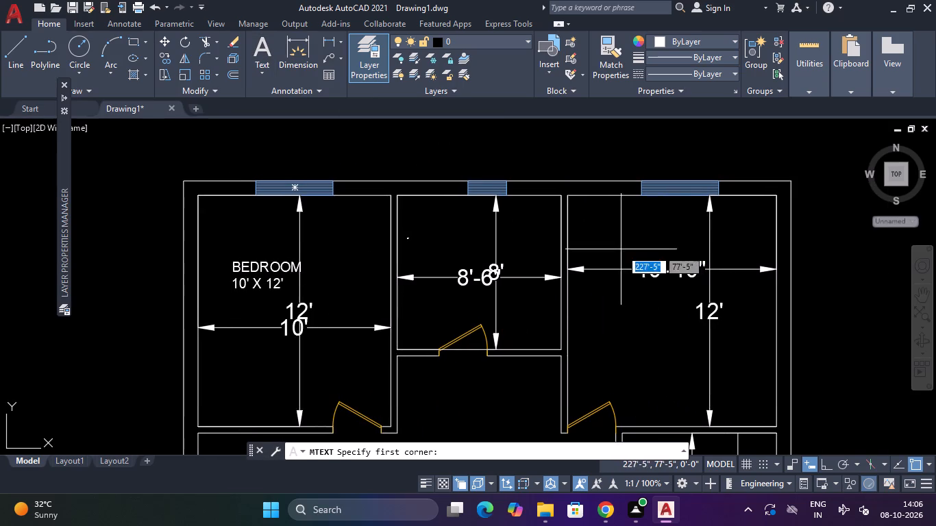
pyautogui.click(584, 234)
pyautogui.click(760, 327)
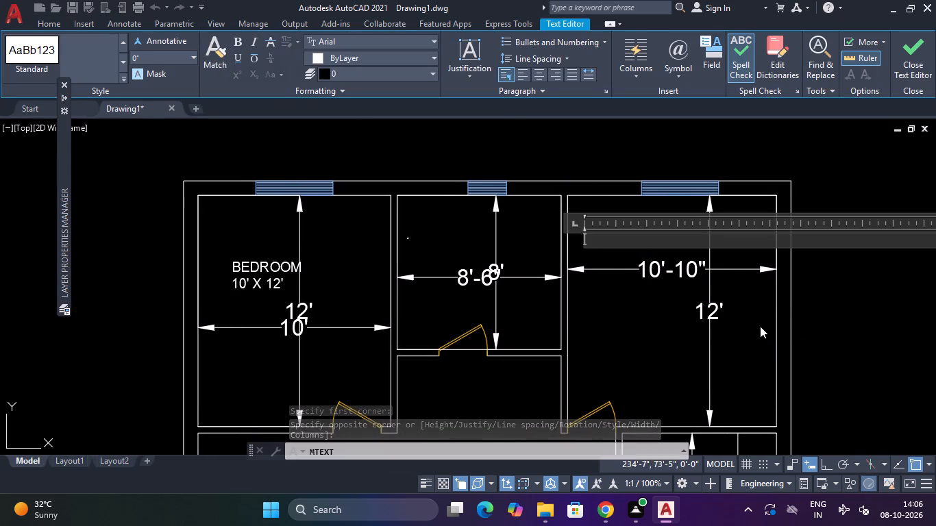
pyautogui.write('BED')
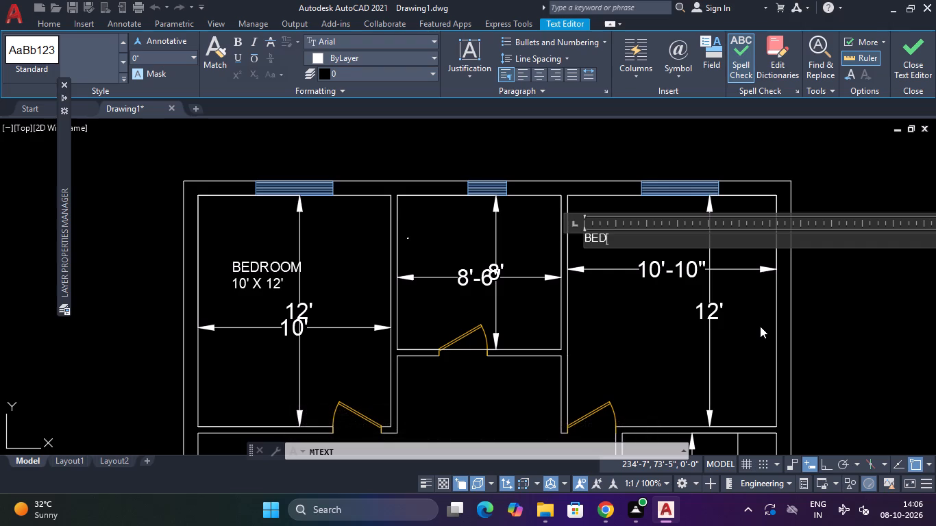
pyautogui.press('space')
pyautogui.write('ROOM')
pyautogui.press('space')
pyautogui.write('2')
pyautogui.press('space')
pyautogui.press('Return')
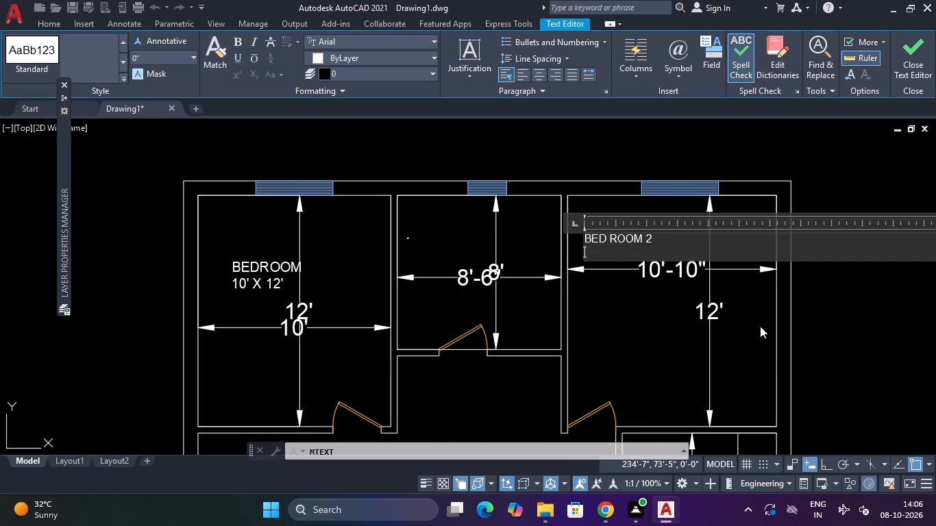
pyautogui.write("10' X")
pyautogui.press('space')
pyautogui.write('12')
pyautogui.press("'")
pyautogui.click(925, 49)
# Add a multiline text label in the room below BED ROOM 2 reading "KITCHEN" with "8' X 15'" on the second line.
pyautogui.scroll(-1, 669, 237)
pyautogui.moveTo(666, 239); pyautogui.dragTo(701, 145, button='middle')
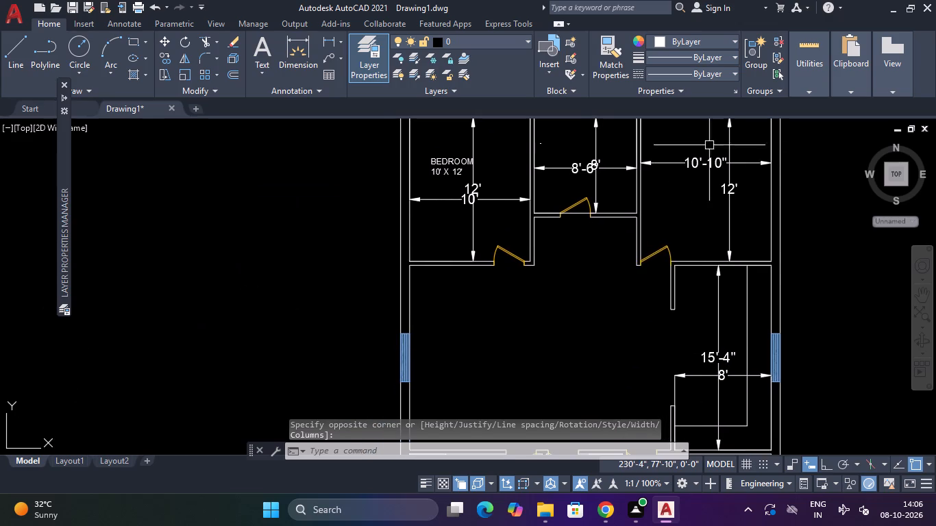
pyautogui.moveTo(584, 300); pyautogui.dragTo(573, 179, button='middle')
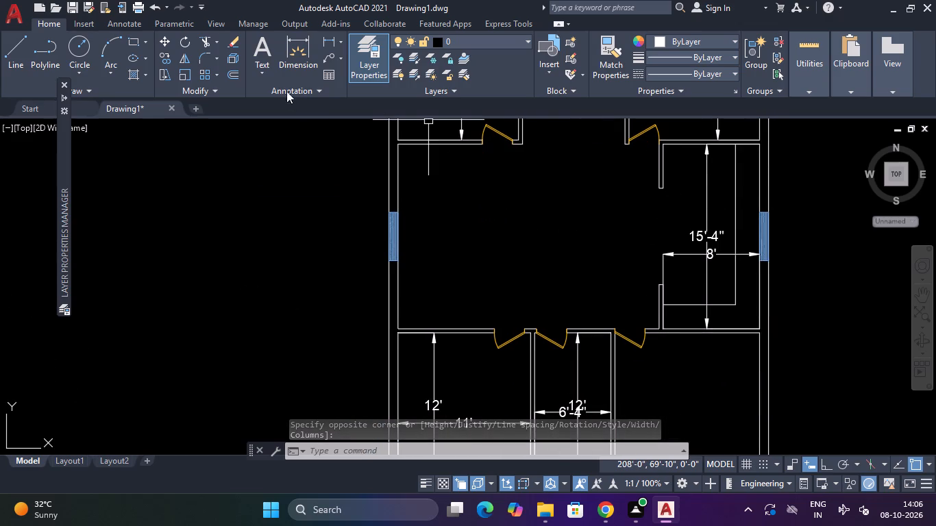
pyautogui.click(265, 47)
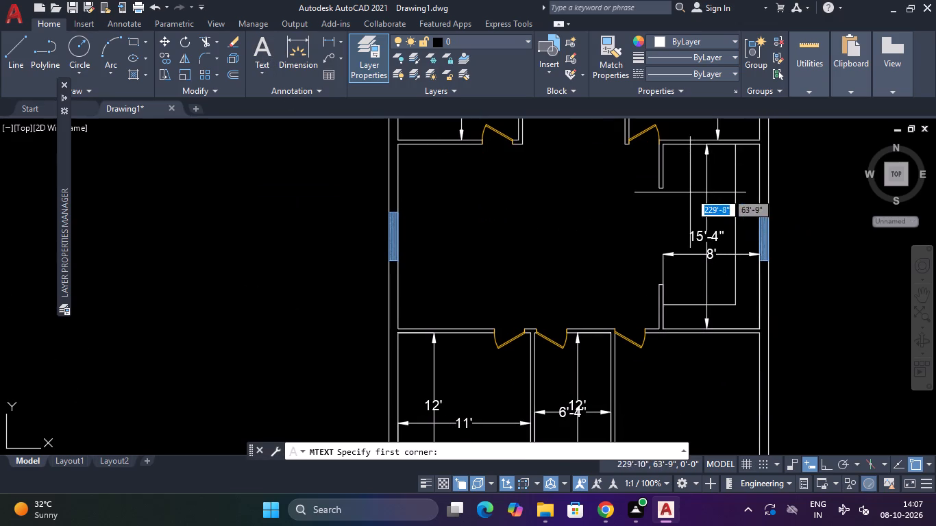
pyautogui.click(684, 191)
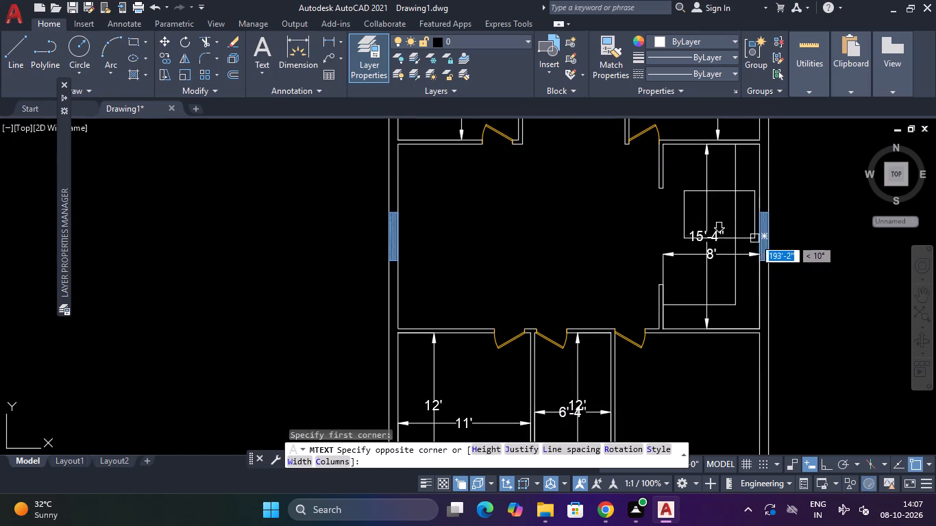
pyautogui.click(747, 235)
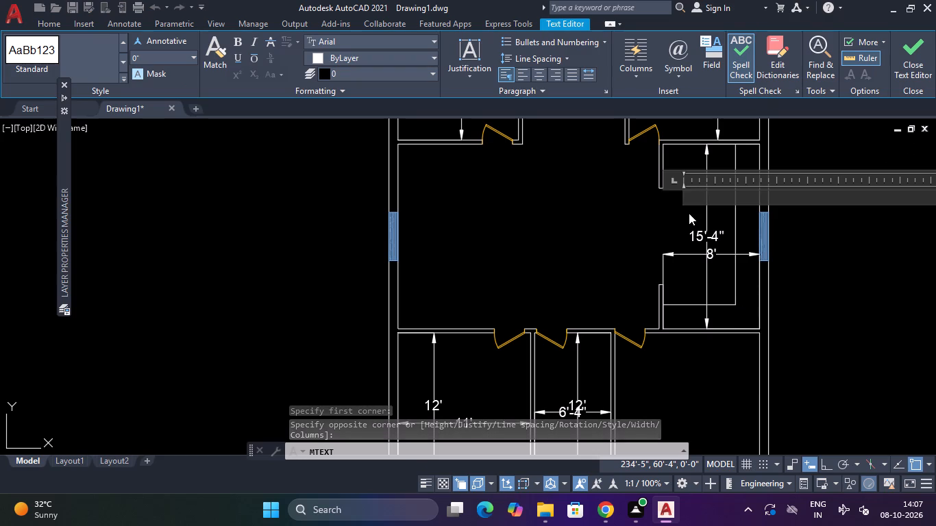
pyautogui.write('KIT')
pyautogui.press('c')
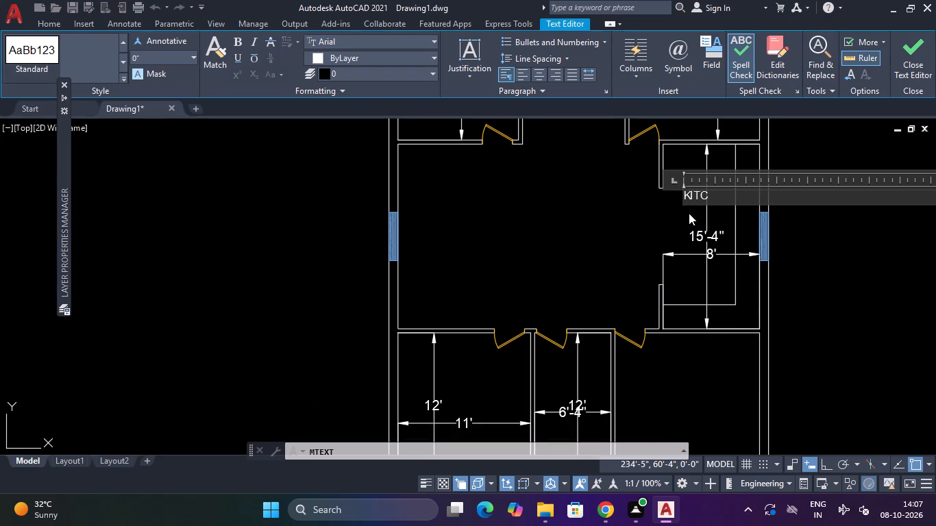
pyautogui.press('e')
pyautogui.press('space')
pyautogui.press('BackSpace')
pyautogui.press('BackSpace')
pyautogui.write('HEN')
pyautogui.press('Return')
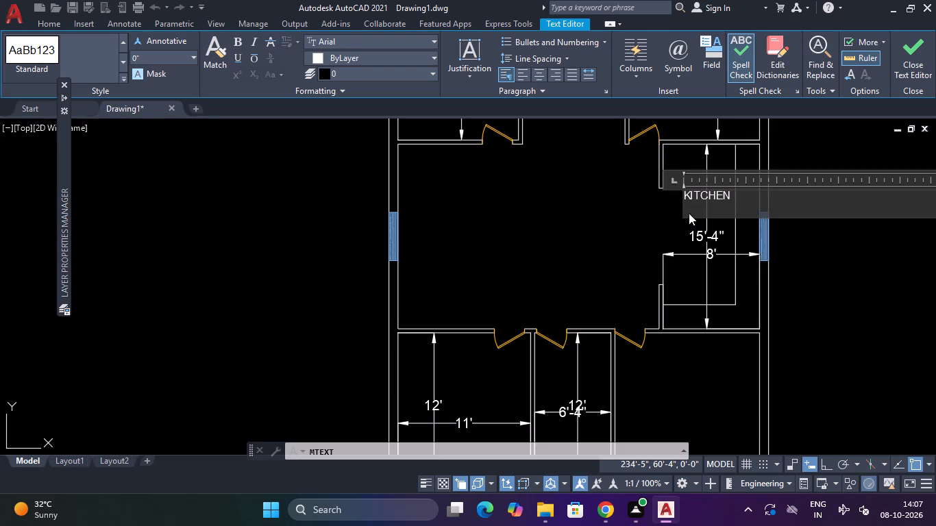
pyautogui.write("8'")
pyautogui.press('space')
pyautogui.write('X')
pyautogui.press('space')
pyautogui.write("15'")
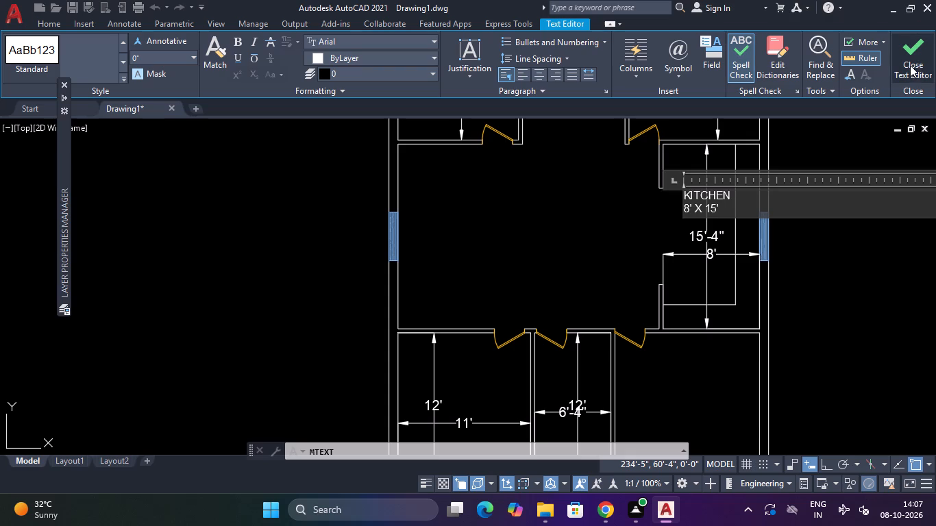
pyautogui.click(912, 66)
# Examine the lower rooms and the overall floor plan to see which rooms still need labels.
pyautogui.moveTo(598, 277); pyautogui.dragTo(626, 204, button='middle')
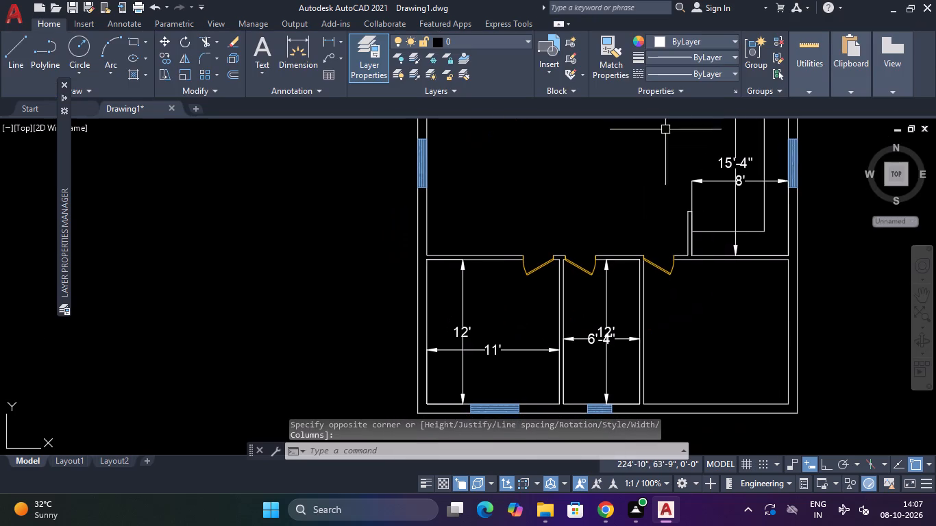
pyautogui.moveTo(613, 310); pyautogui.dragTo(639, 242, button='middle')
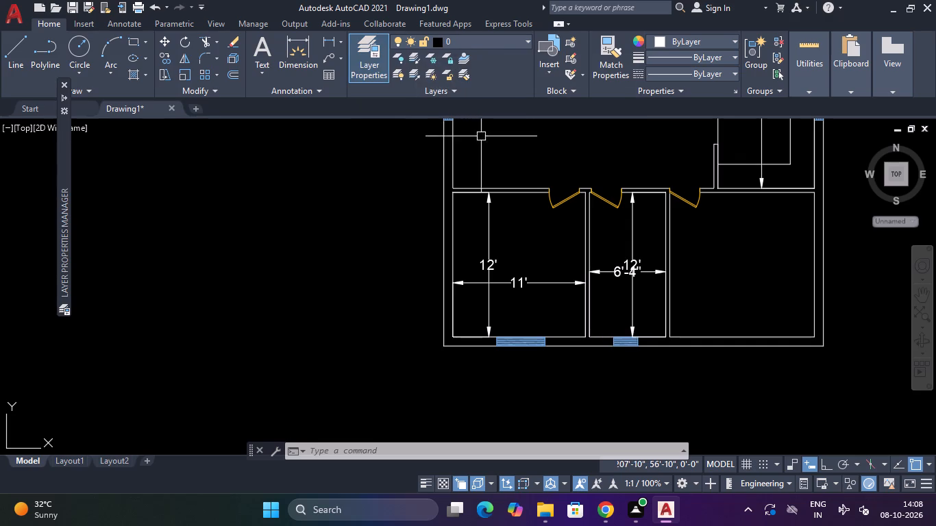
pyautogui.scroll(-2, 510, 217)
pyautogui.moveTo(546, 166); pyautogui.dragTo(536, 264, button='middle')
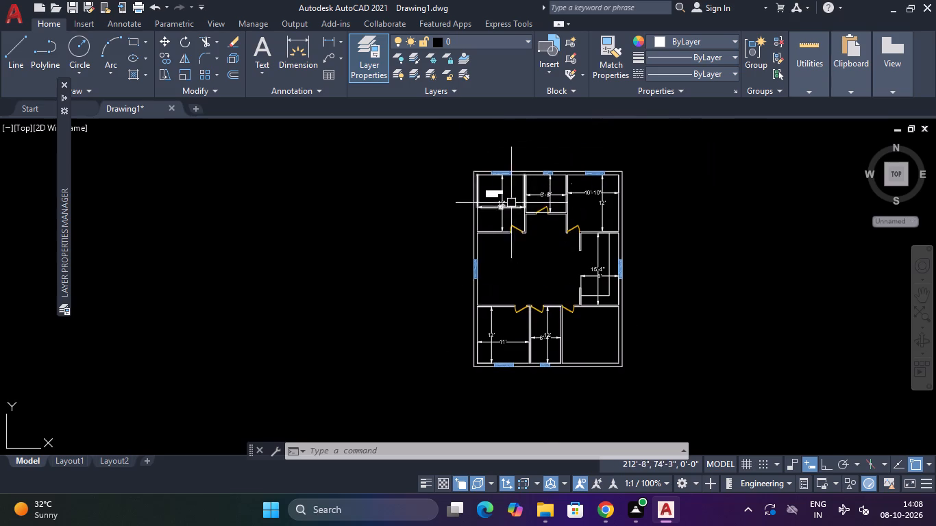
pyautogui.scroll(2, 500, 199)
pyautogui.moveTo(535, 193); pyautogui.dragTo(569, 146, button='middle')
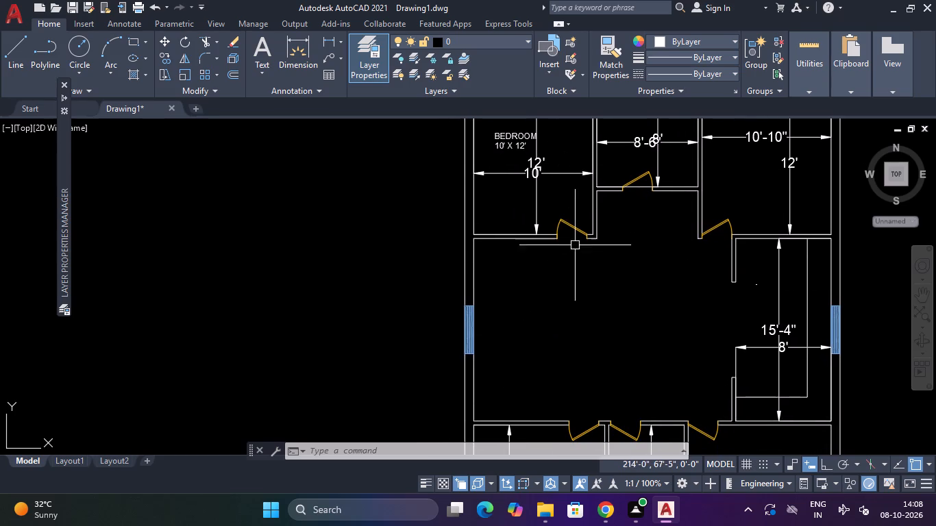
pyautogui.scroll(-3, 580, 271)
pyautogui.moveTo(582, 289); pyautogui.dragTo(620, 223, button='middle')
# Add a multiline text label in the lower-left room reading "MASTER BEDROOM" with "11' X 12'" on the second line.
pyautogui.click(263, 52)
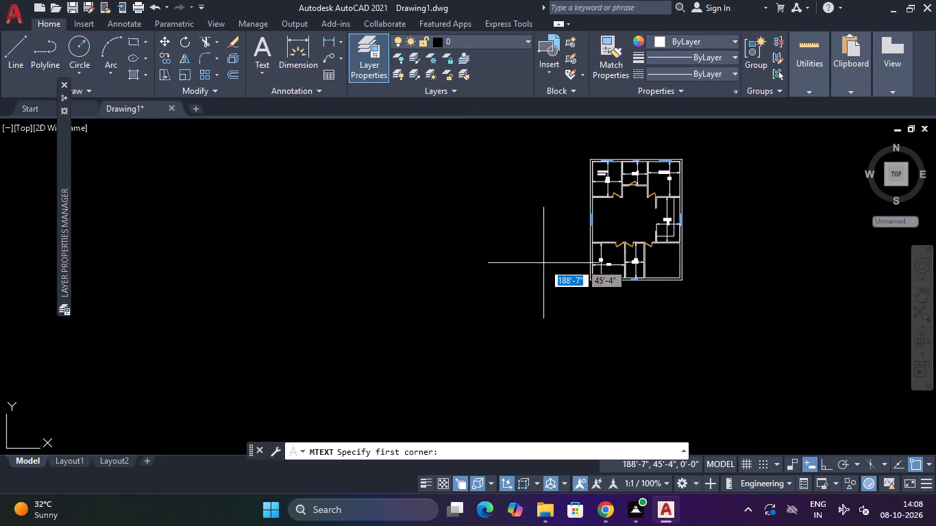
pyautogui.scroll(4, 607, 268)
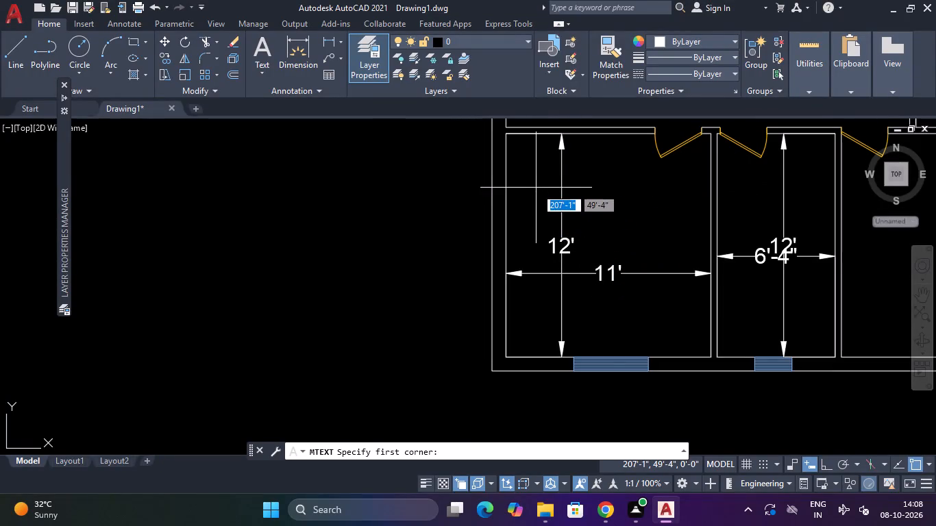
pyautogui.moveTo(524, 175); pyautogui.dragTo(569, 193)
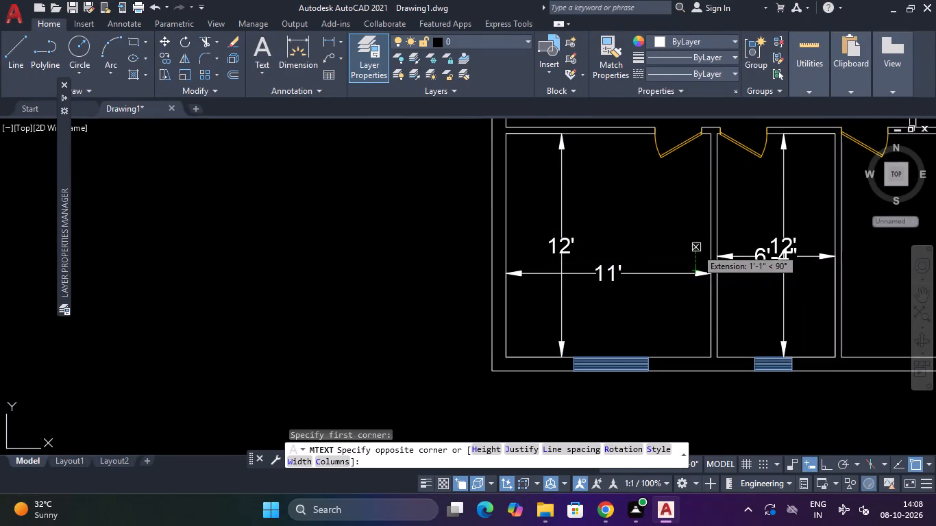
pyautogui.click(693, 242)
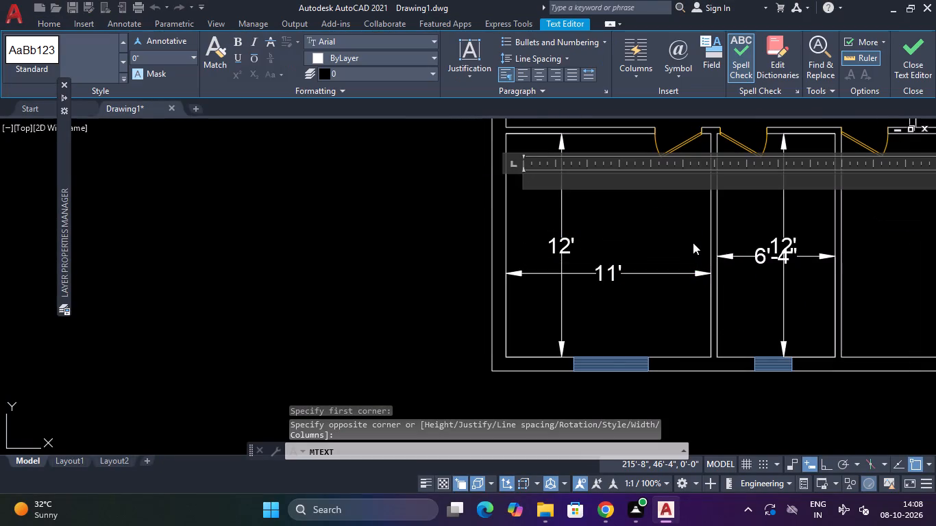
pyautogui.write('MASTER')
pyautogui.press('space')
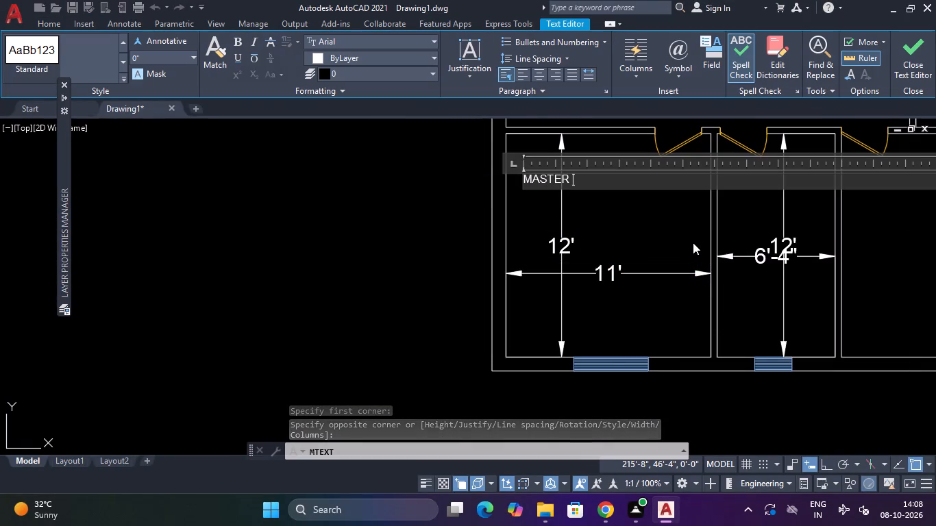
pyautogui.press('b')
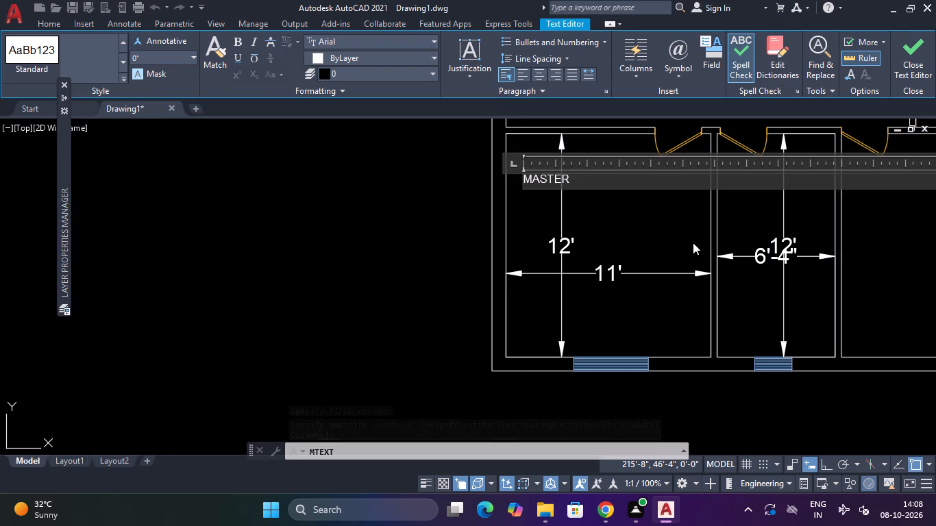
pyautogui.write('EDROOM')
pyautogui.press('Return')
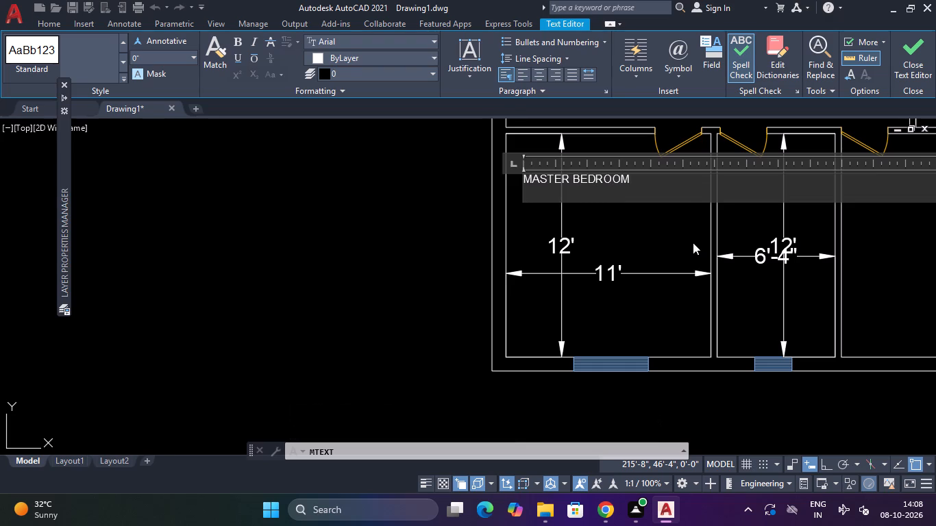
pyautogui.write("11'")
pyautogui.press('space')
pyautogui.write('X')
pyautogui.press('space')
pyautogui.write("12'")
pyautogui.click(902, 45)
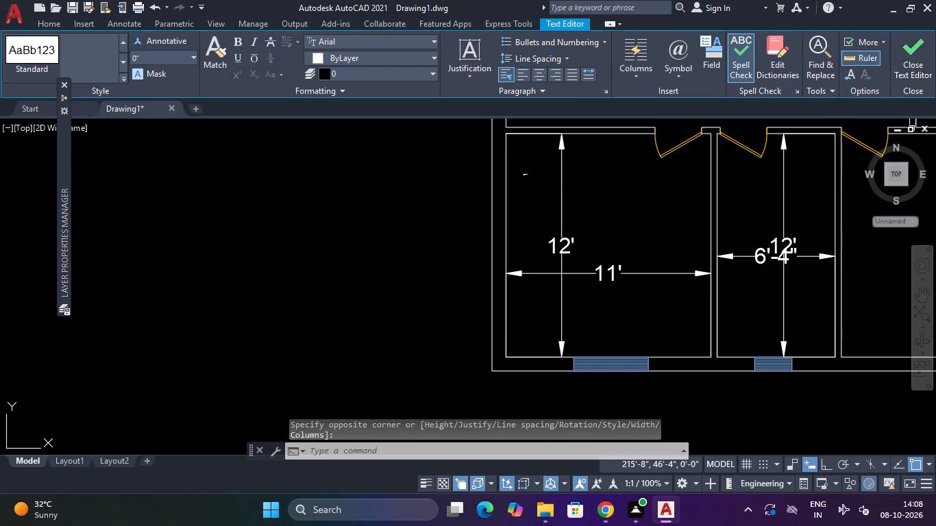
# Add a multiline text label in the lower middle room reading "TOILET 2" with "6' 4" X 12'" on the second line.
pyautogui.moveTo(634, 184); pyautogui.dragTo(408, 166, button='middle')
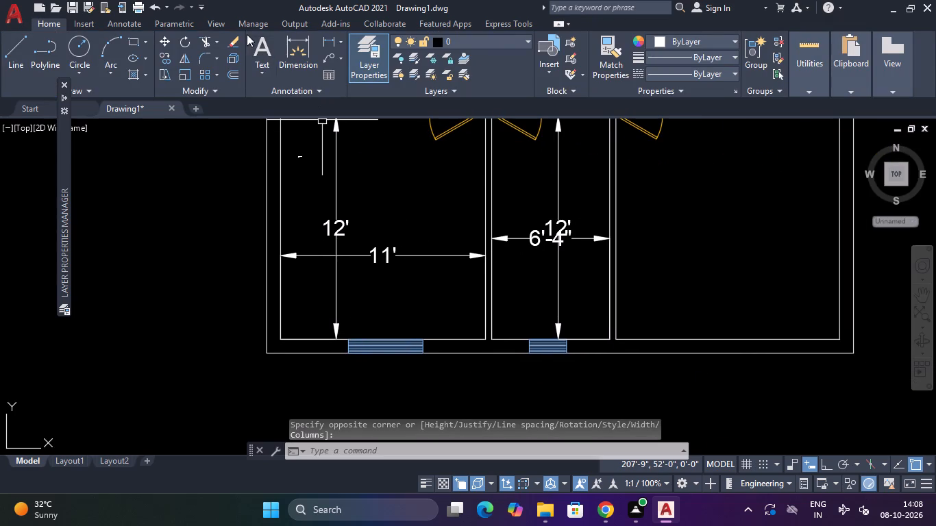
pyautogui.click(257, 45)
pyautogui.click(502, 173)
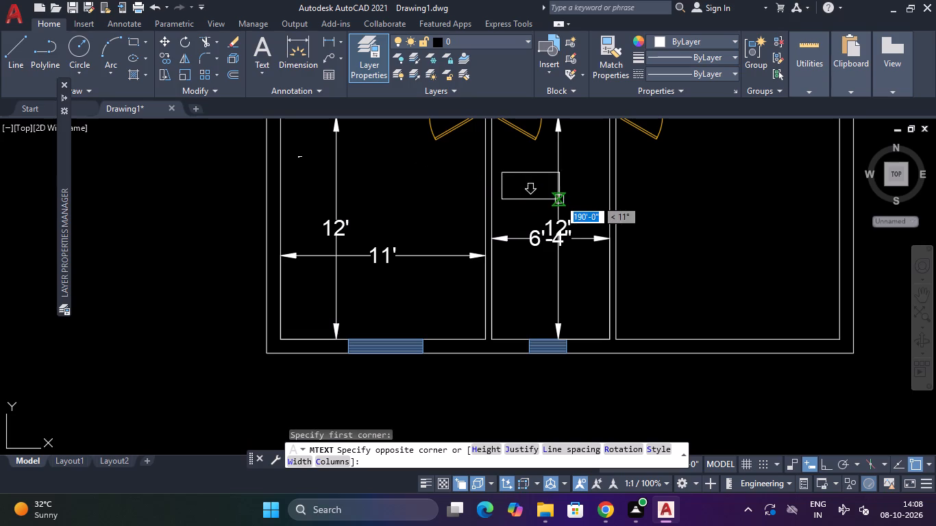
pyautogui.click(606, 204)
pyautogui.write('TOIL')
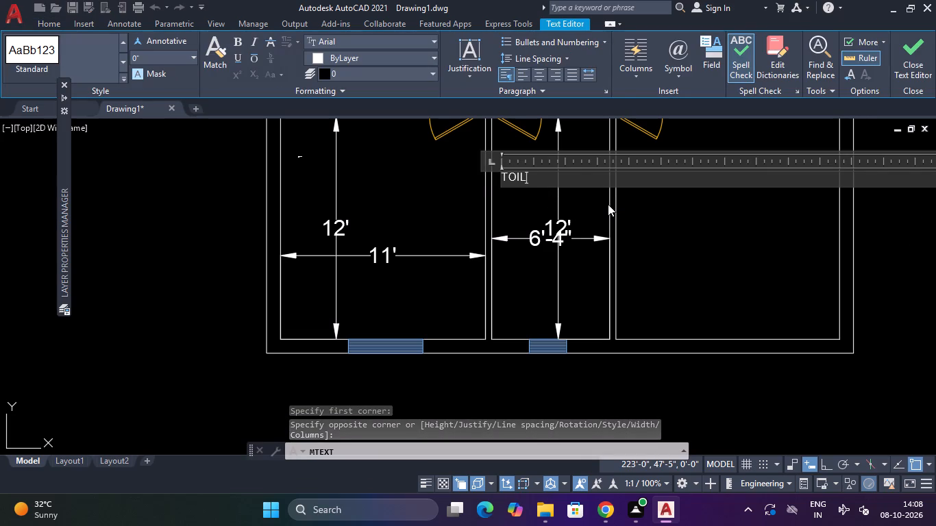
pyautogui.write('ET')
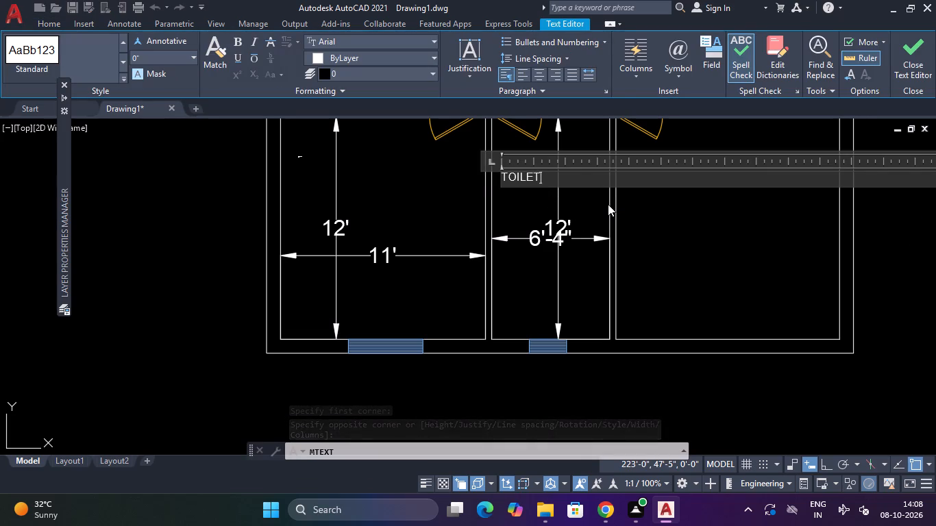
pyautogui.press('space')
pyautogui.press('2')
pyautogui.press('Return')
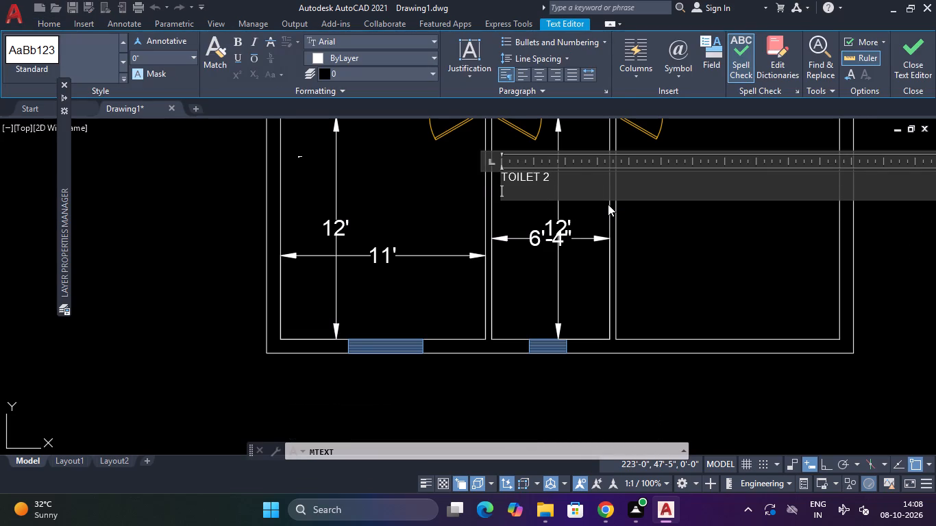
pyautogui.write("6'")
pyautogui.press('space')
pyautogui.write('4:')
pyautogui.press('space')
pyautogui.press('BackSpace')
pyautogui.press('BackSpace')
pyautogui.write('"')
pyautogui.press('space')
pyautogui.write('X')
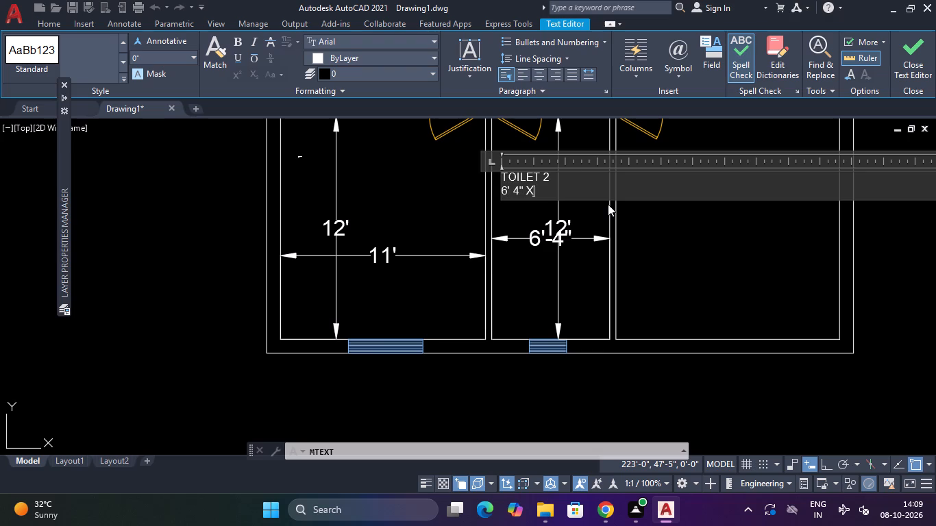
pyautogui.press('space')
pyautogui.write("12'")
pyautogui.click(922, 47)
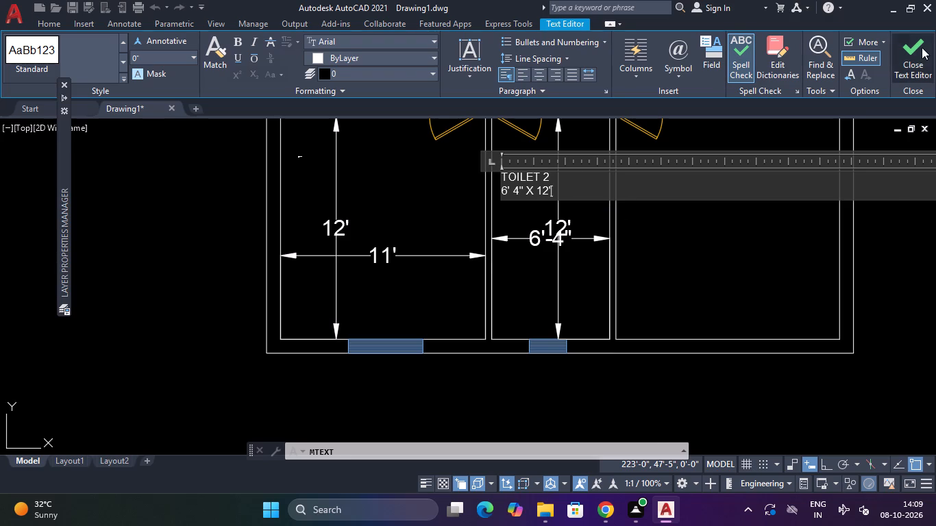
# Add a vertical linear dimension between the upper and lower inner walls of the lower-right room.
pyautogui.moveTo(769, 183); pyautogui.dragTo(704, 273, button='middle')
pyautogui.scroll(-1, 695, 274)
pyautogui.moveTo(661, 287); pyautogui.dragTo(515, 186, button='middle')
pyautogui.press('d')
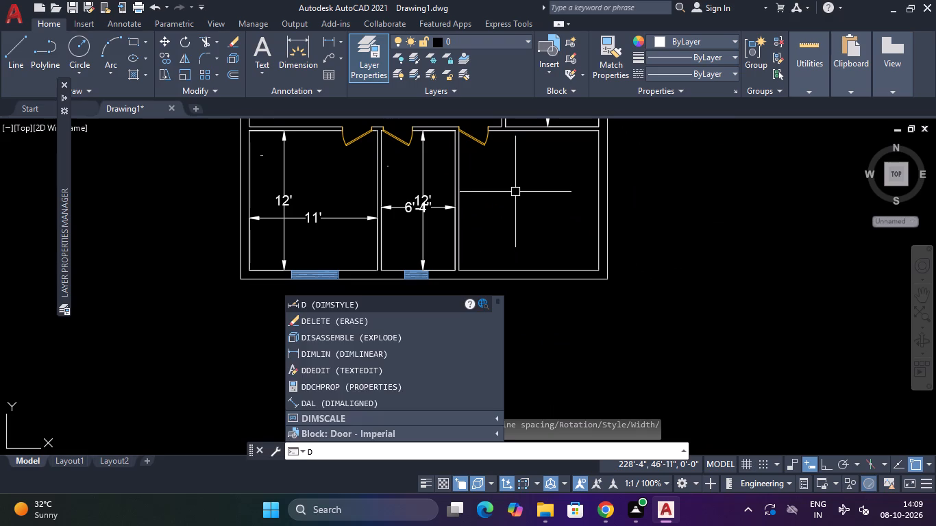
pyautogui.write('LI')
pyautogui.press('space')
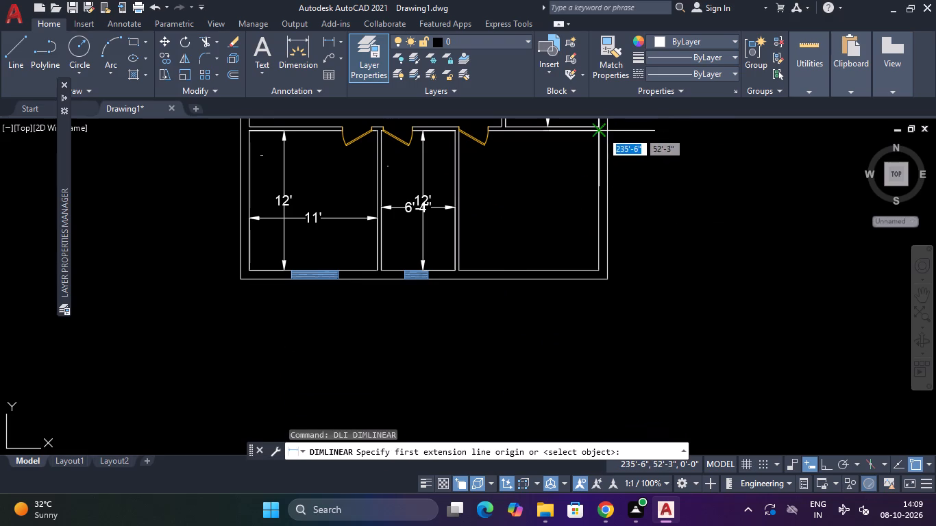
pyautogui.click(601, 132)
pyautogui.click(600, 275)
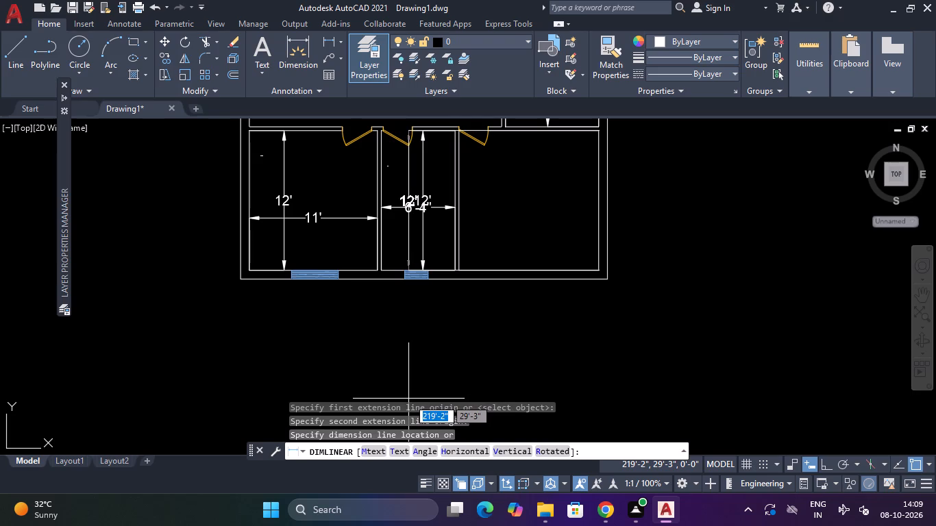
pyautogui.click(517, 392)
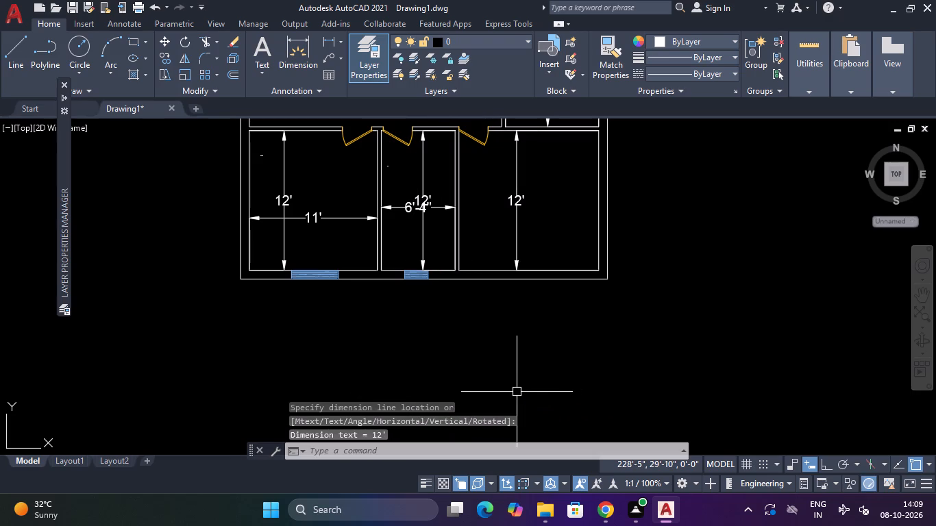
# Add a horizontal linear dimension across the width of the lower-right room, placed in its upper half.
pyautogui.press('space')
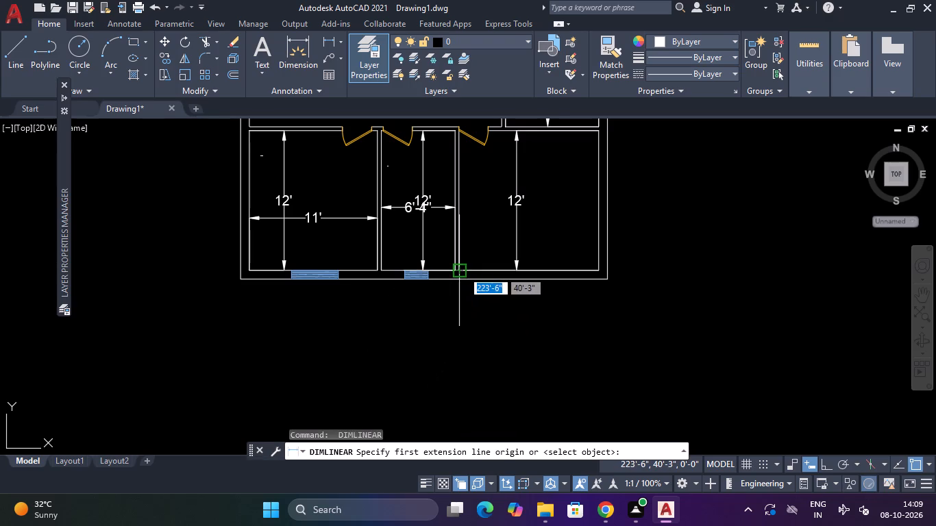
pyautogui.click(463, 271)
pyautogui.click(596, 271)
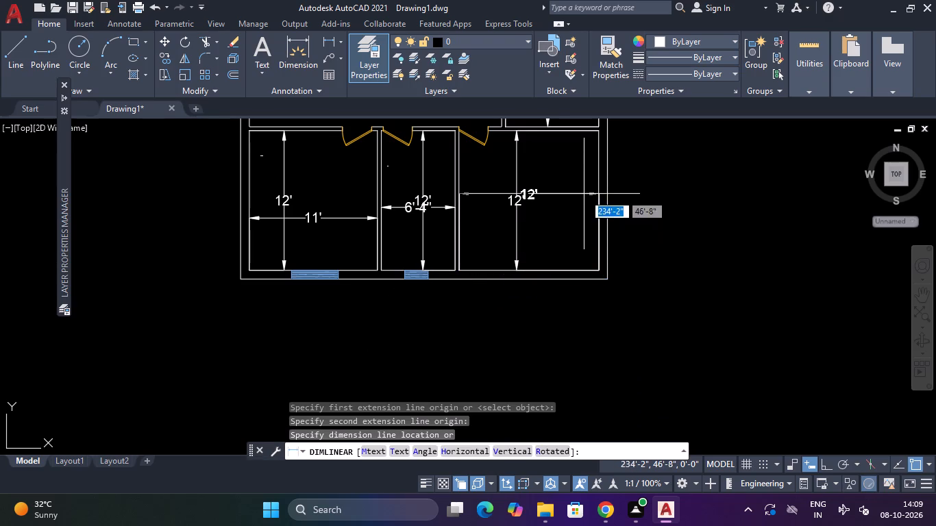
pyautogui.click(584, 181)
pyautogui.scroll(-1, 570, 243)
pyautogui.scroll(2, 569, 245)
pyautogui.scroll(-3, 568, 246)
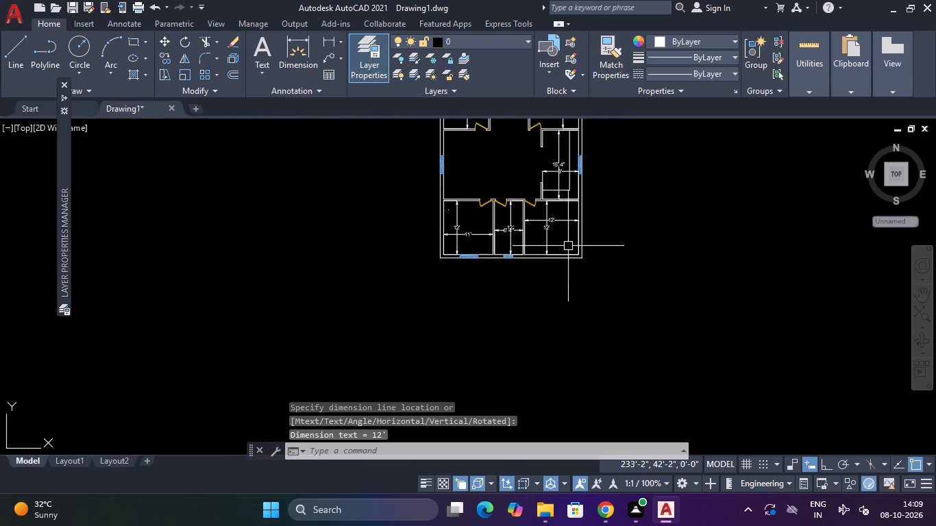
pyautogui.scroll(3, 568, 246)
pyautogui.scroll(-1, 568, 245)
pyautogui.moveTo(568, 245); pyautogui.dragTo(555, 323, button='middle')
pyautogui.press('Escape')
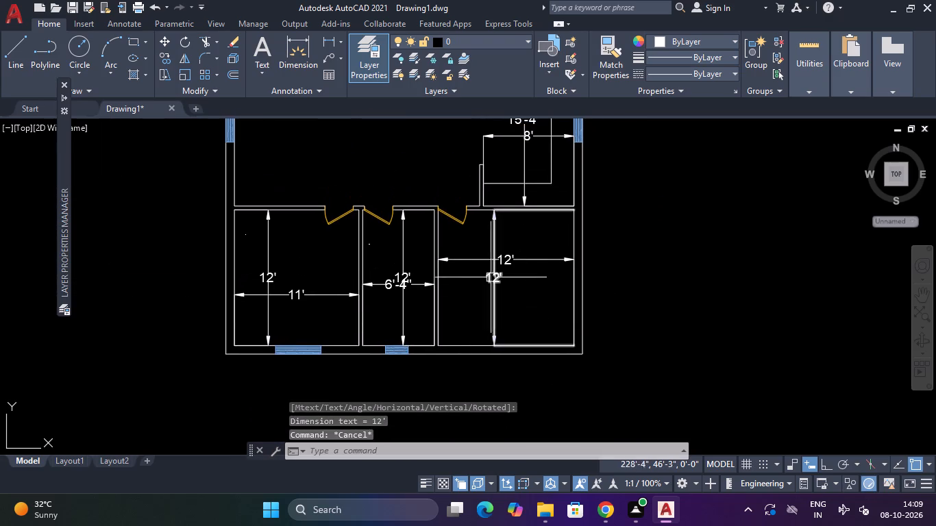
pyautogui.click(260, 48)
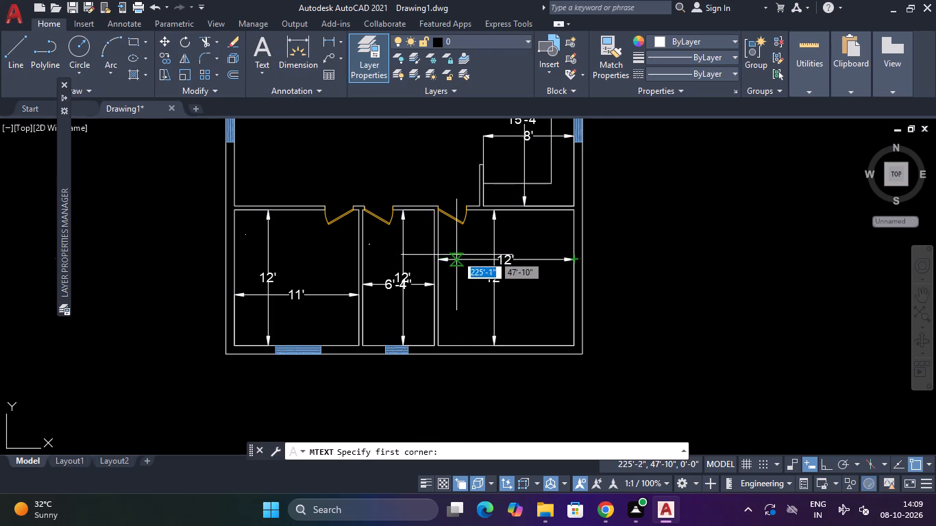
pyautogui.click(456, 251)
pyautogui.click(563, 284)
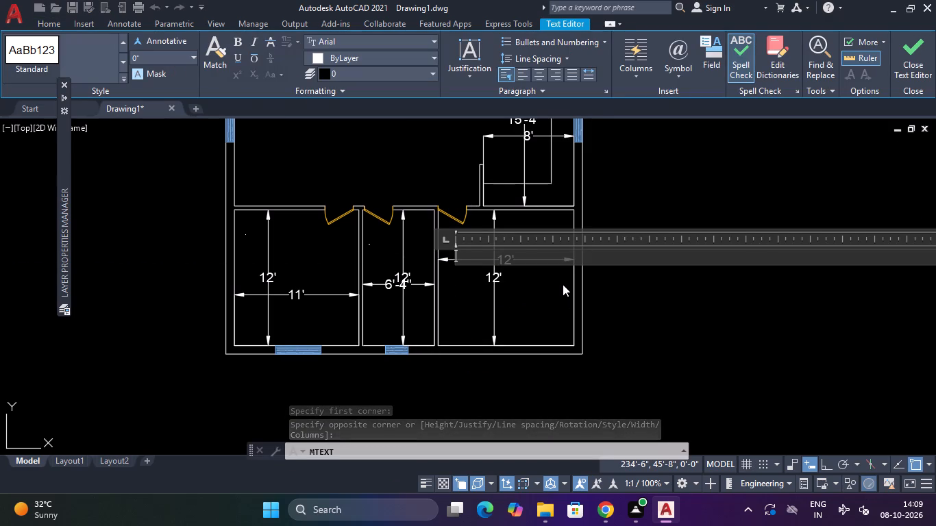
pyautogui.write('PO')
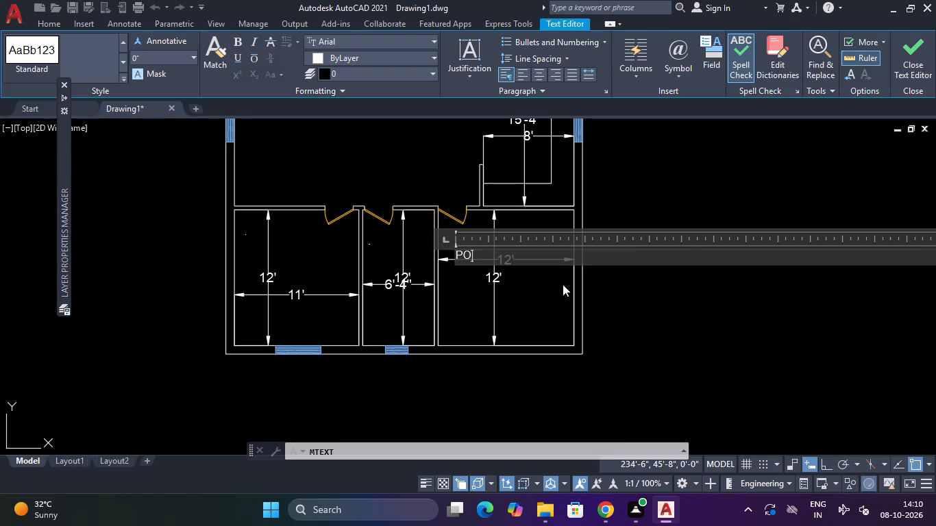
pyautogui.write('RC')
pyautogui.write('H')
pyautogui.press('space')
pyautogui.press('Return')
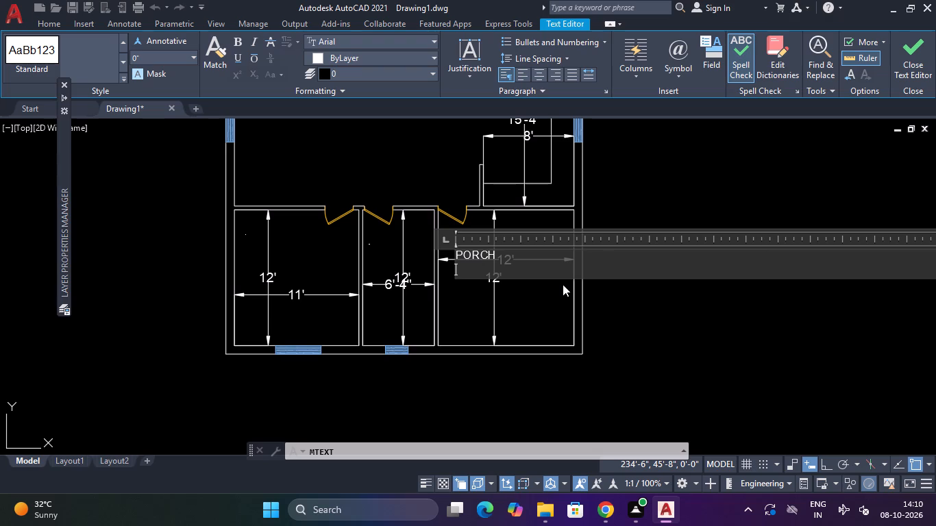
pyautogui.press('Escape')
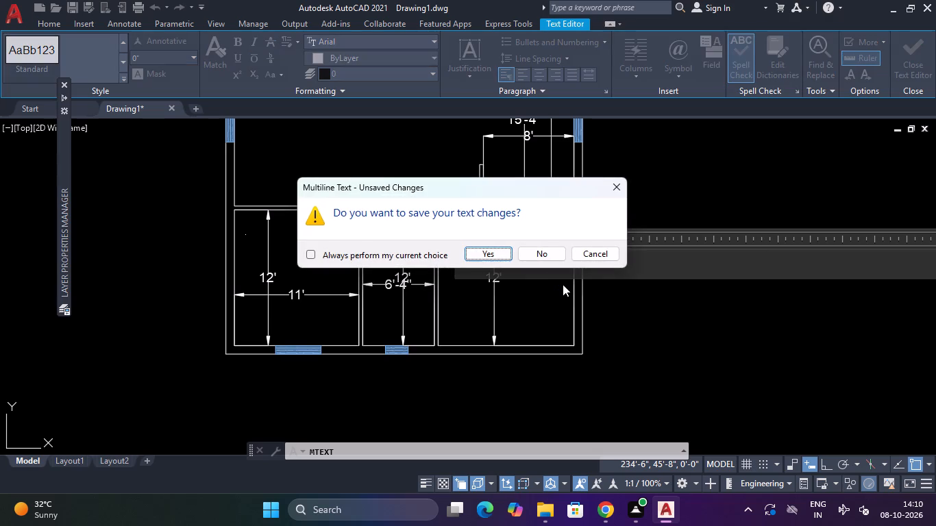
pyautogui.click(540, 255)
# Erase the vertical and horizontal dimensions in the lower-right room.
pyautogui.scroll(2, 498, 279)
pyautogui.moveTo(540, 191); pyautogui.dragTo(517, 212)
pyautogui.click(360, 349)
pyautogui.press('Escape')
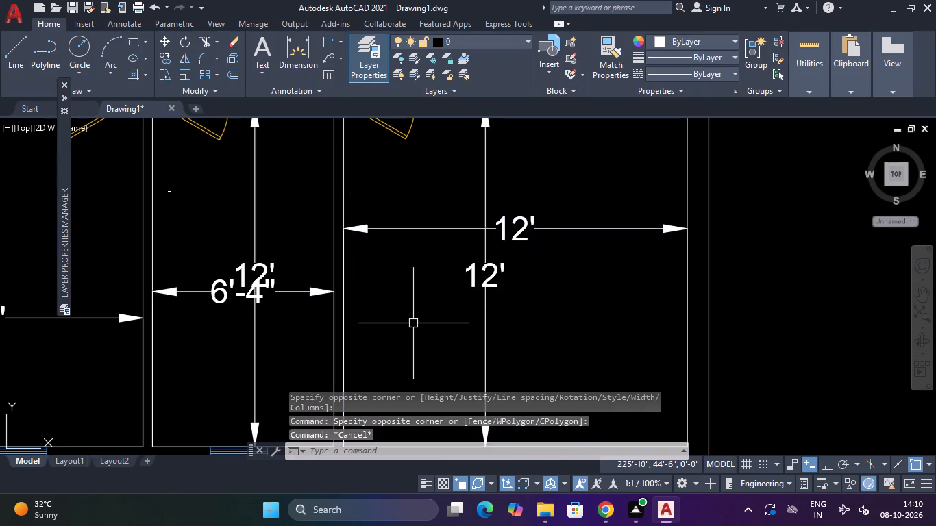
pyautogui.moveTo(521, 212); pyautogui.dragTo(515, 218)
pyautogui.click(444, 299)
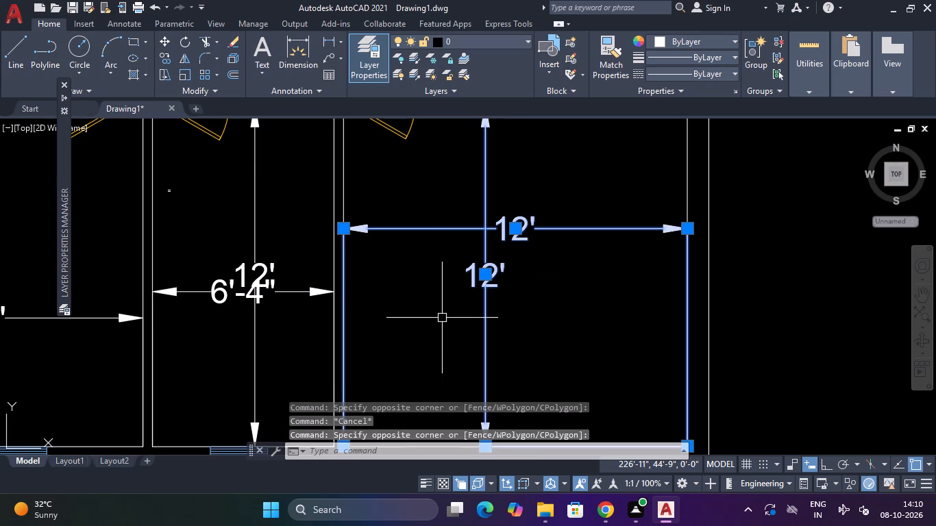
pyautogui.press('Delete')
# Draw a 2' by 4' rectangle from the lower-left inner corner of the lower-right room.
pyautogui.scroll(-3, 447, 315)
pyautogui.moveTo(447, 315); pyautogui.dragTo(478, 262, button='middle')
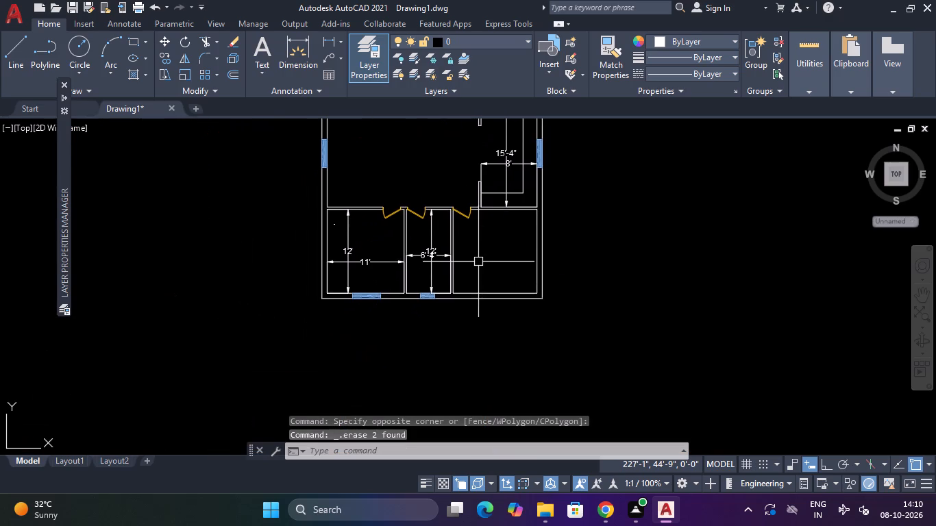
pyautogui.moveTo(514, 270); pyautogui.dragTo(519, 245, button='middle')
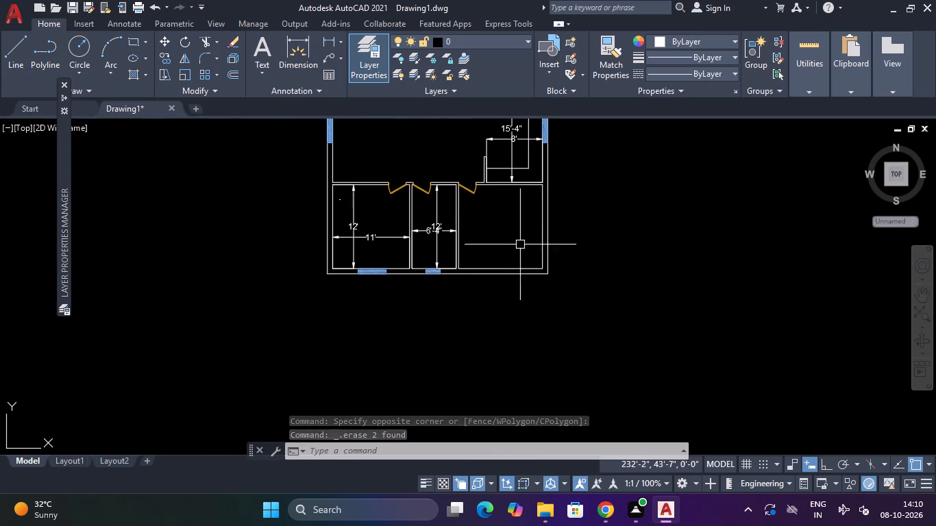
pyautogui.scroll(3, 504, 249)
pyautogui.press('Escape')
pyautogui.write('REC')
pyautogui.press('space')
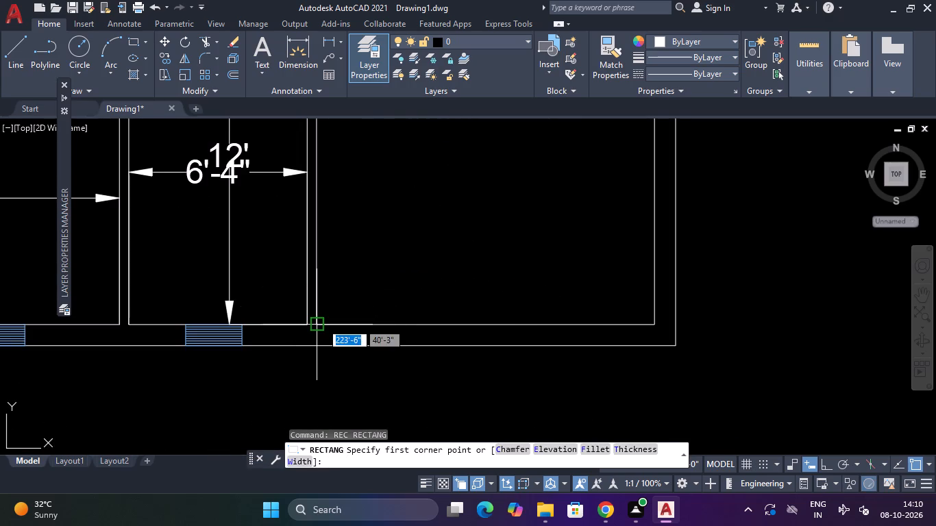
pyautogui.click(321, 321)
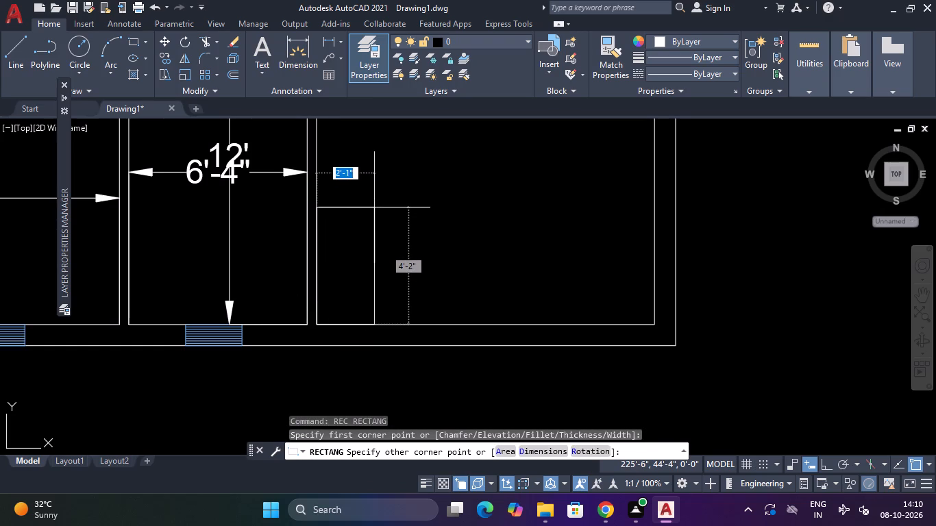
pyautogui.write("2'")
pyautogui.press('Tab')
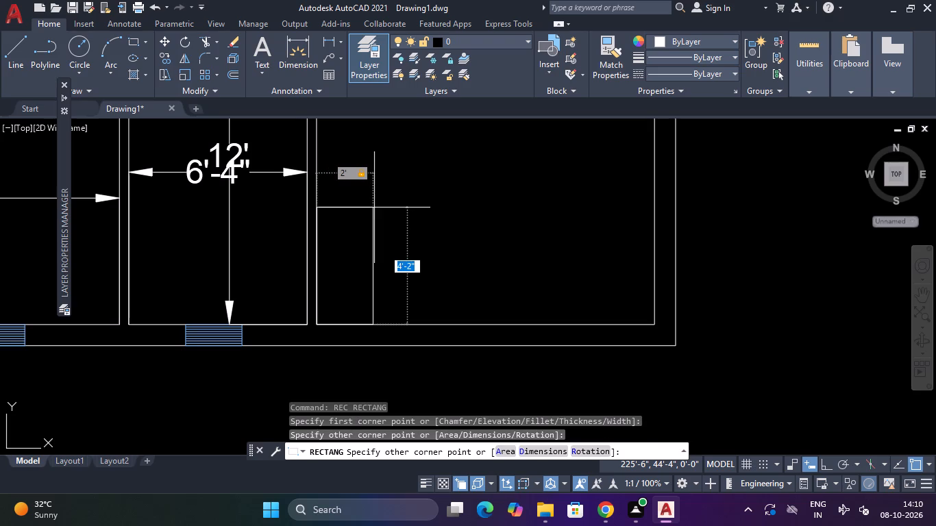
pyautogui.write("4'")
pyautogui.press('Return')
# Copy the 2' by 4' rectangle from its lower-right corner to the lower-right inner corner of the same room.
pyautogui.click(374, 208)
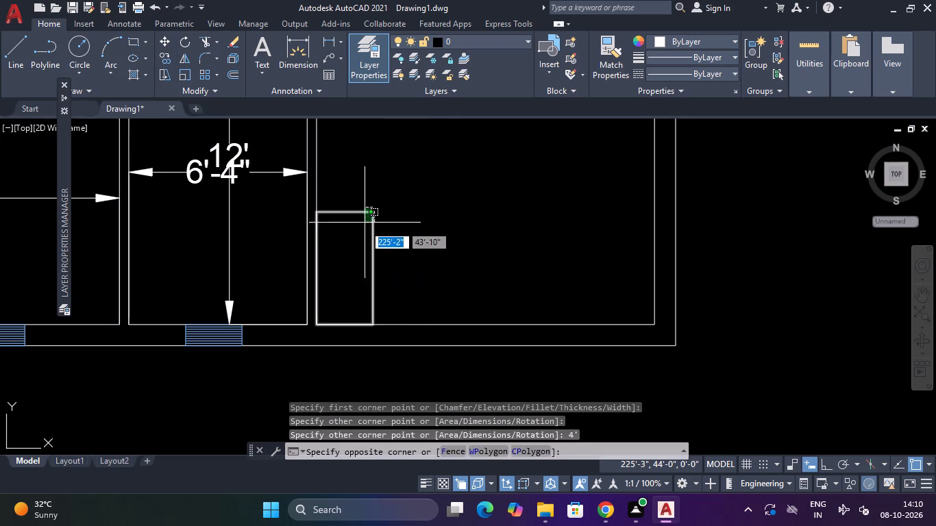
pyautogui.click(357, 245)
pyautogui.write('CO')
pyautogui.press('space')
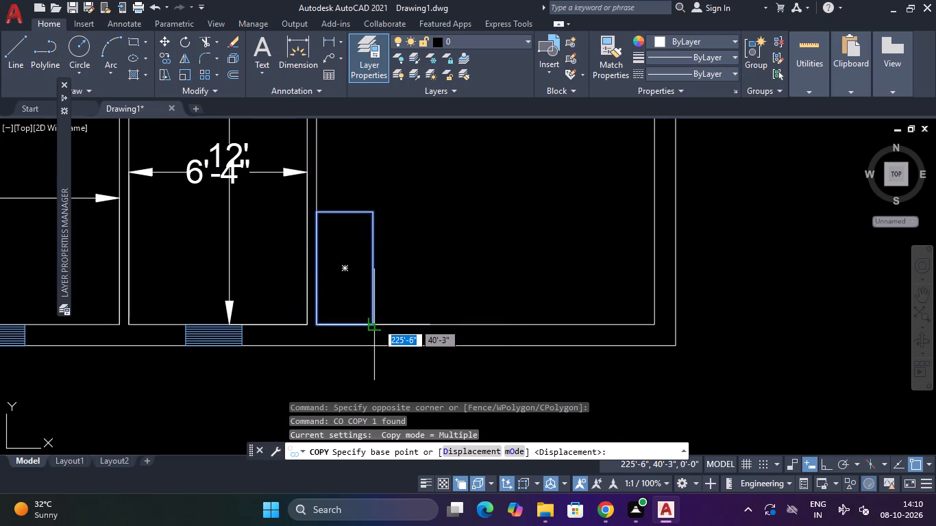
pyautogui.click(377, 323)
pyautogui.click(656, 328)
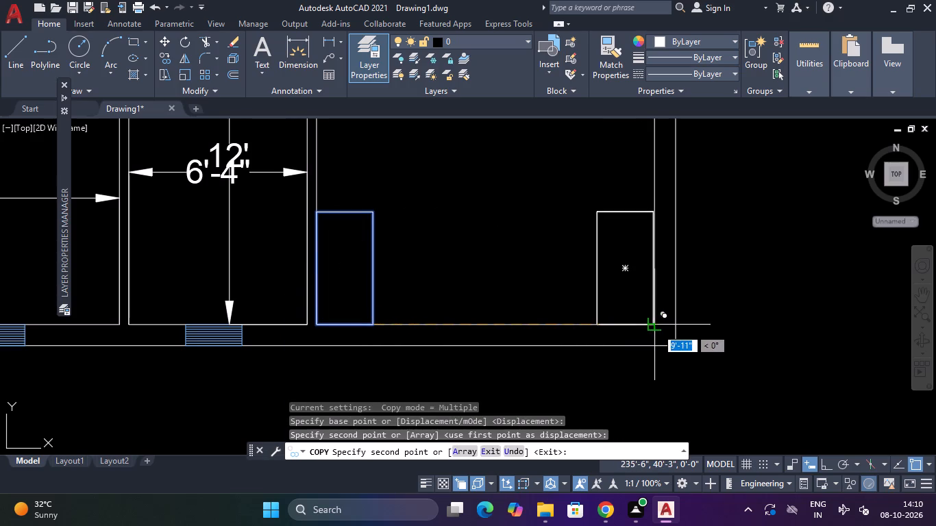
# Draw an 8' by 10" rectangle between the two 2' by 4' rectangles in the lower-right room, aligned with their top edges.
pyautogui.press('Escape')
pyautogui.scroll(-3, 485, 258)
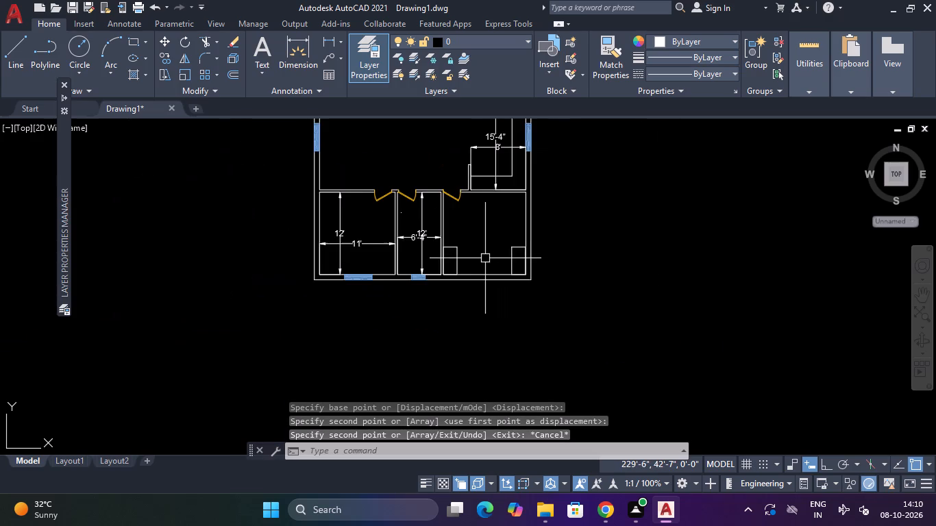
pyautogui.moveTo(482, 258); pyautogui.dragTo(508, 241, button='middle')
pyautogui.scroll(2, 508, 240)
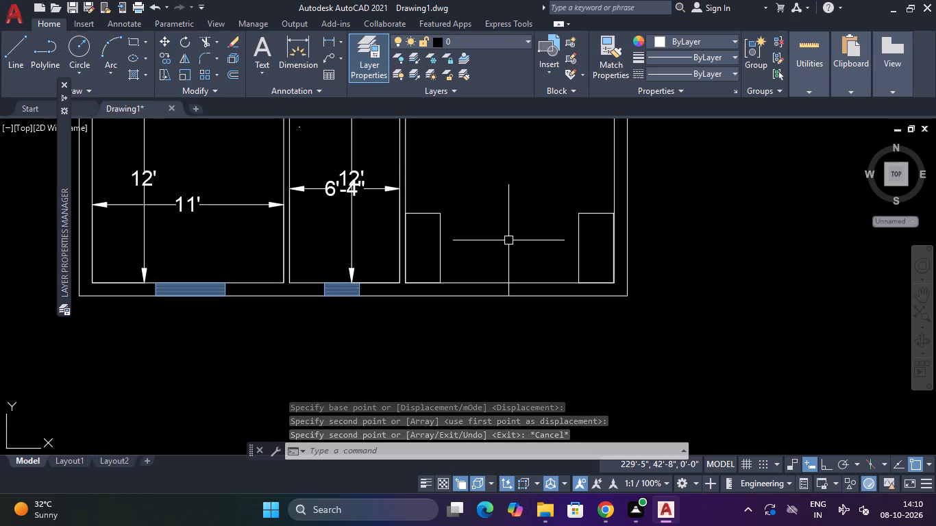
pyautogui.write('REC')
pyautogui.press('space')
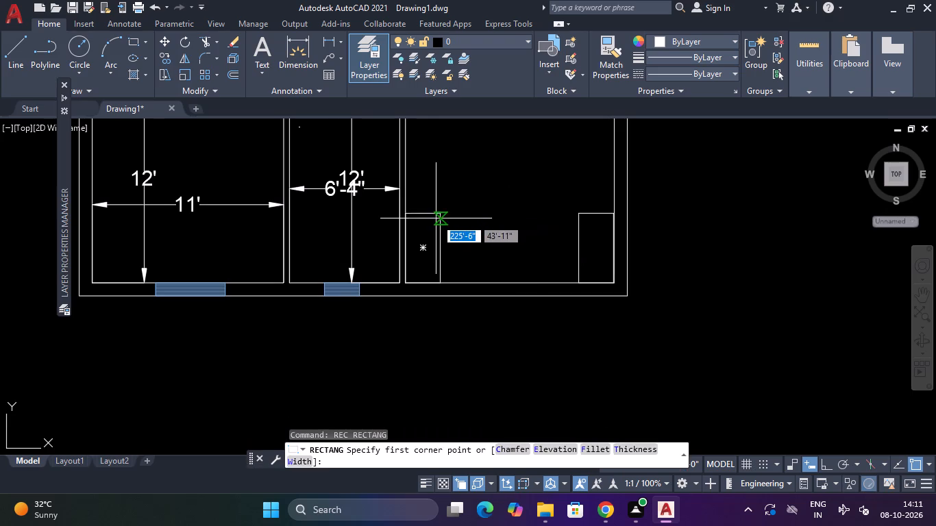
pyautogui.click(439, 214)
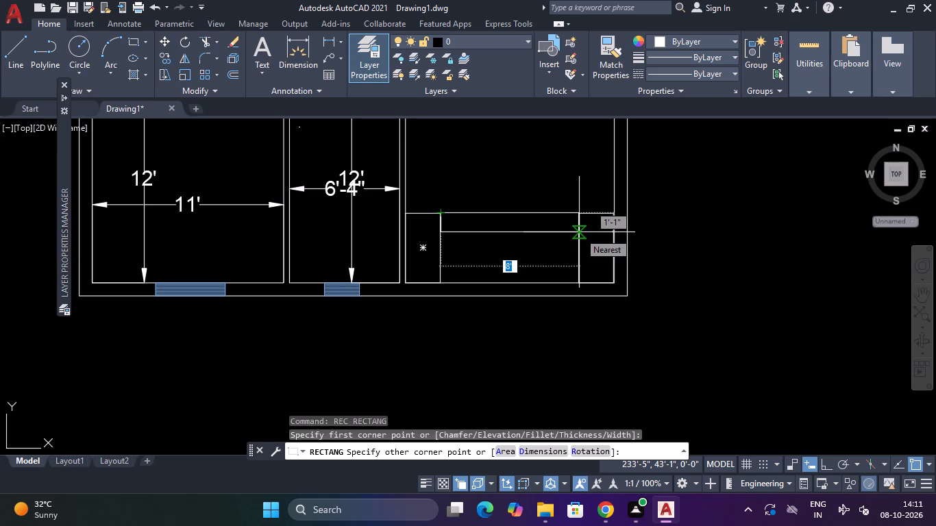
pyautogui.press('Tab')
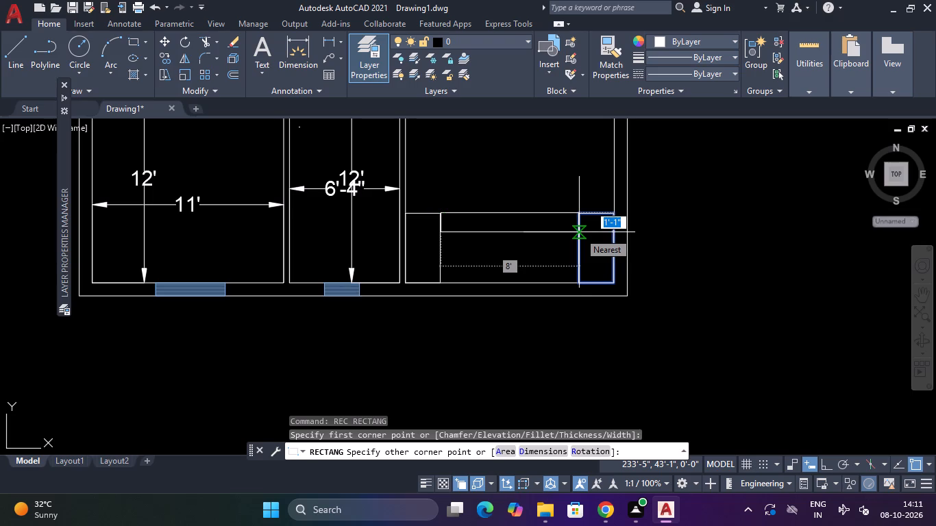
pyautogui.write('10')
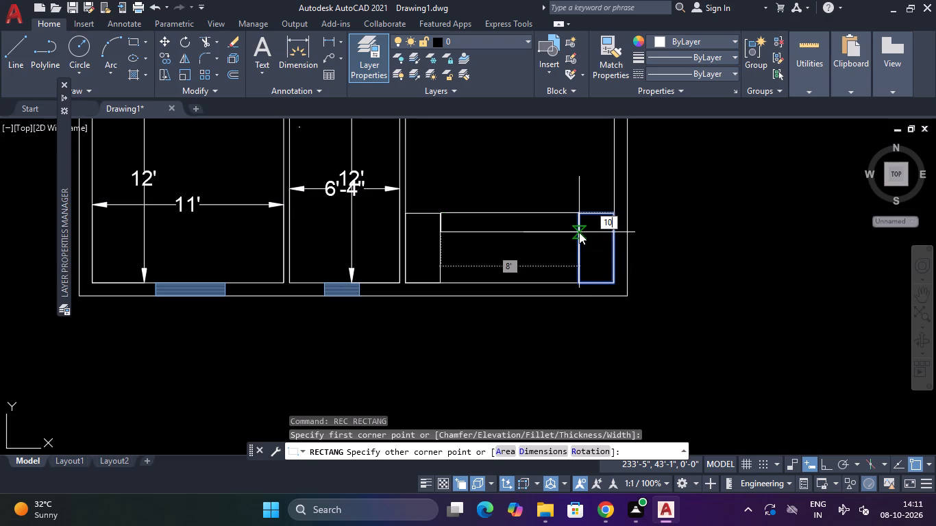
pyautogui.hotkey('shift', '"')
pyautogui.press('Return')
# Copy the 10" deep step rectangle downward four times, stacking each copy directly below the previous one.
pyautogui.scroll(2, 547, 214)
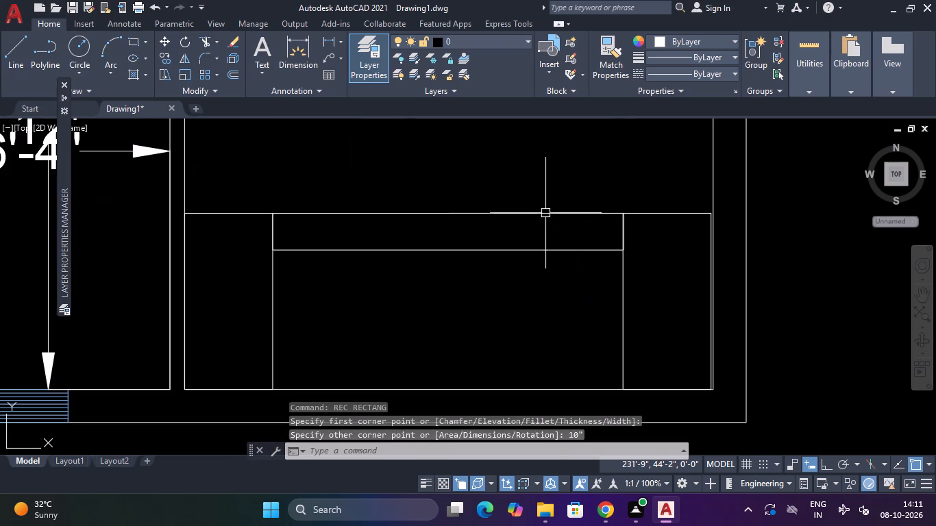
pyautogui.click(545, 186)
pyautogui.click(499, 279)
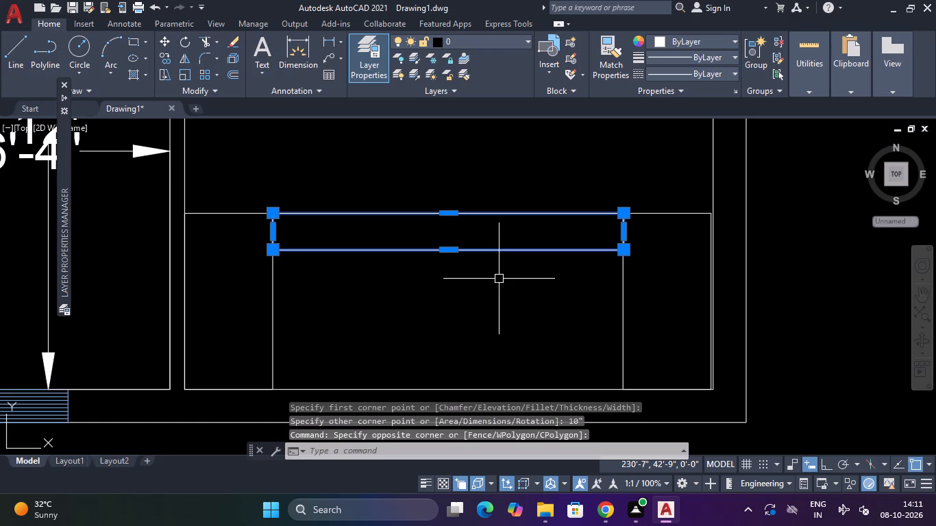
pyautogui.write('CO')
pyautogui.press('space')
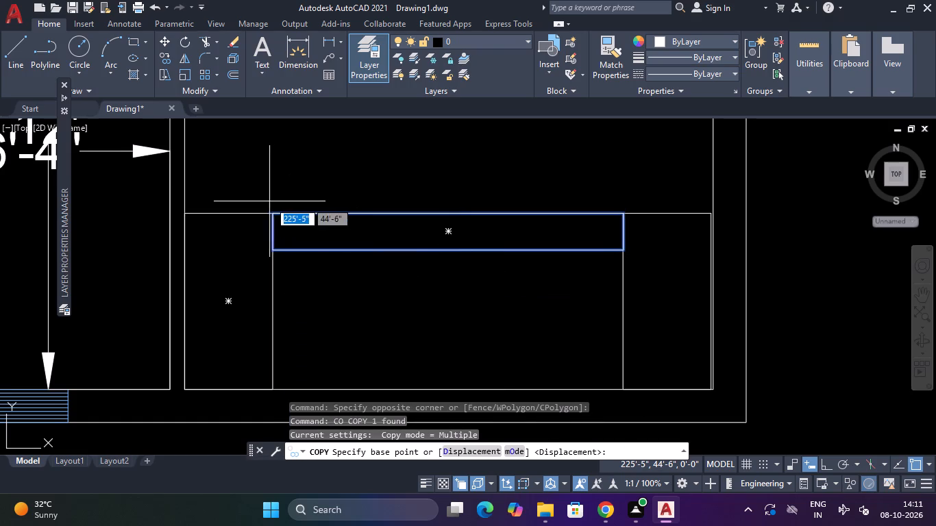
pyautogui.click(270, 215)
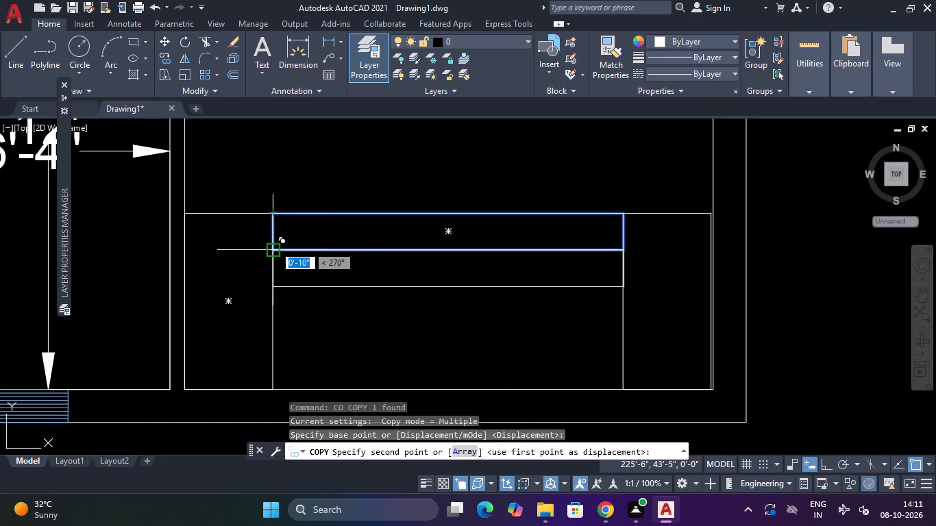
pyautogui.click(274, 245)
pyautogui.click(276, 285)
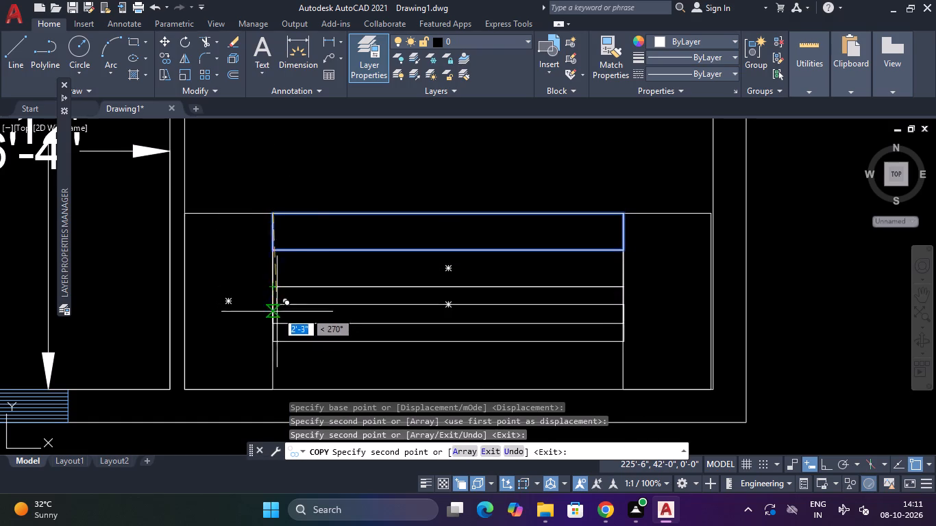
pyautogui.click(273, 323)
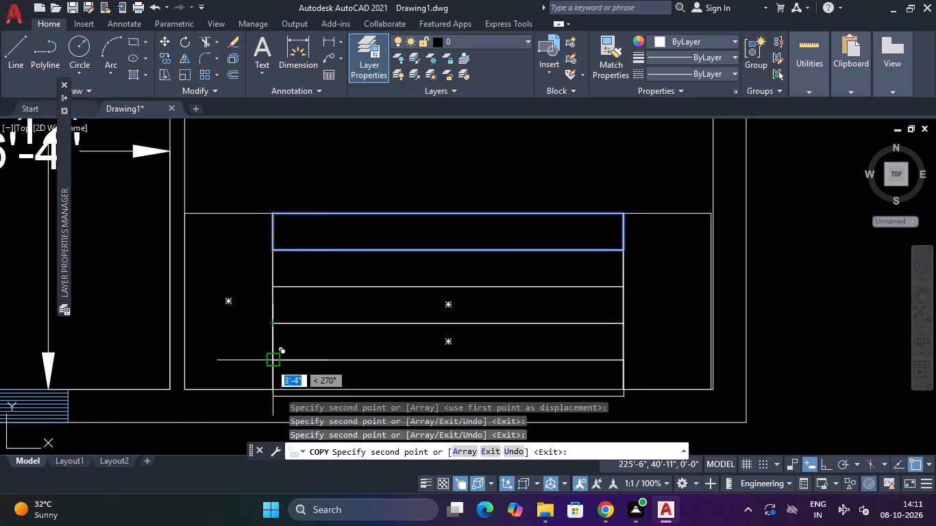
pyautogui.click(270, 363)
pyautogui.moveTo(290, 389); pyautogui.dragTo(393, 204, button='middle')
pyautogui.press('Escape')
pyautogui.press('Escape')
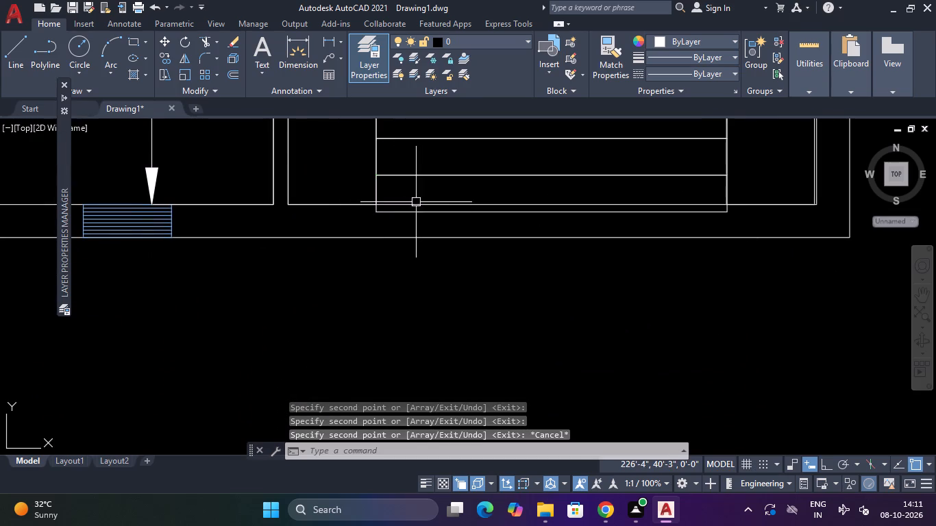
# Copy the lowest step rectangle once more directly below itself, across the outer wall.
pyautogui.moveTo(418, 279); pyautogui.dragTo(376, 382, button='middle')
pyautogui.scroll(1, 400, 345)
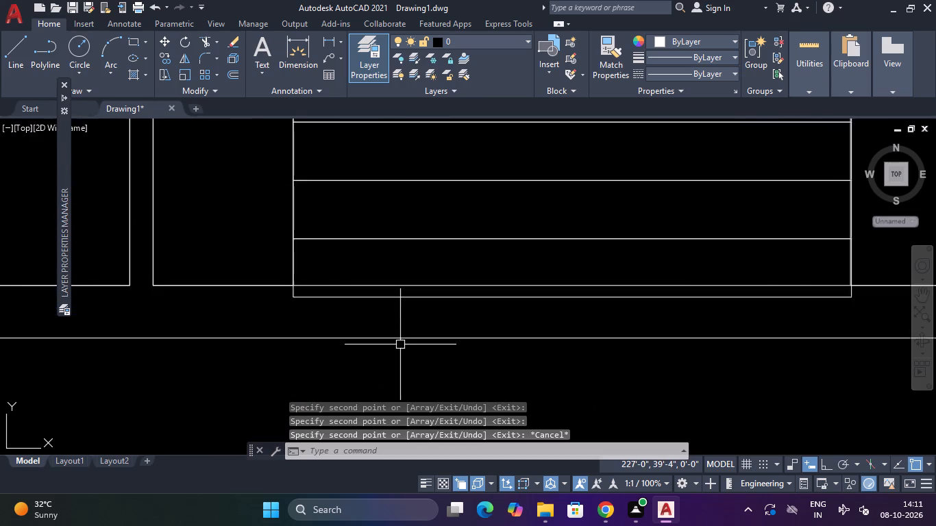
pyautogui.scroll(-2, 400, 345)
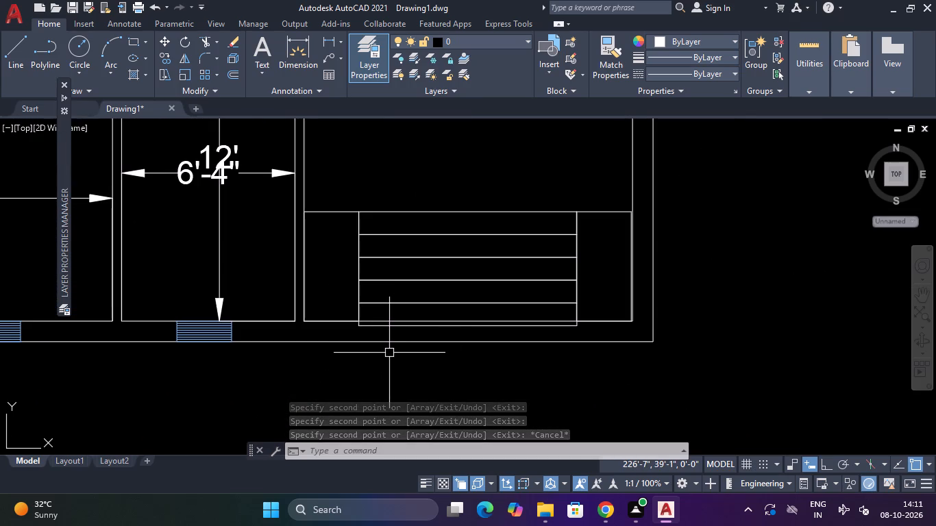
pyautogui.scroll(2, 400, 325)
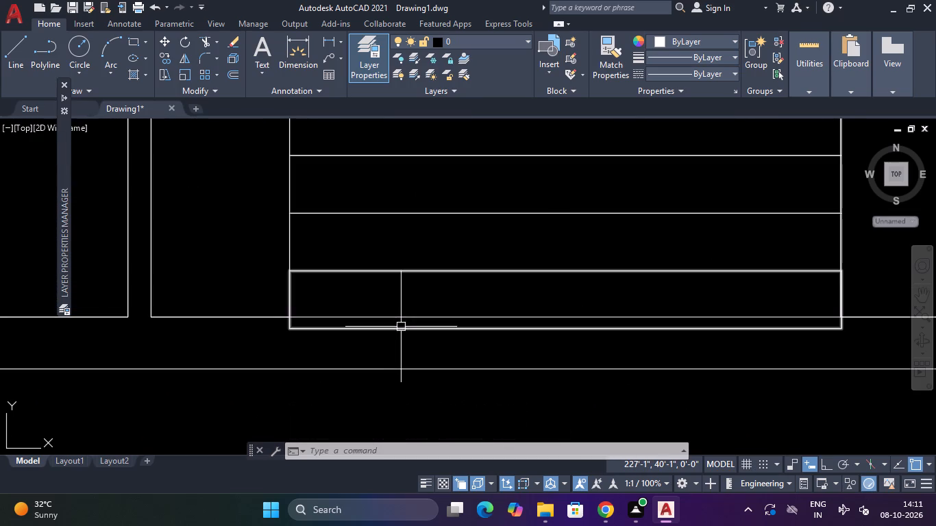
pyautogui.click(401, 327)
pyautogui.write('CO')
pyautogui.press('space')
pyautogui.click(290, 273)
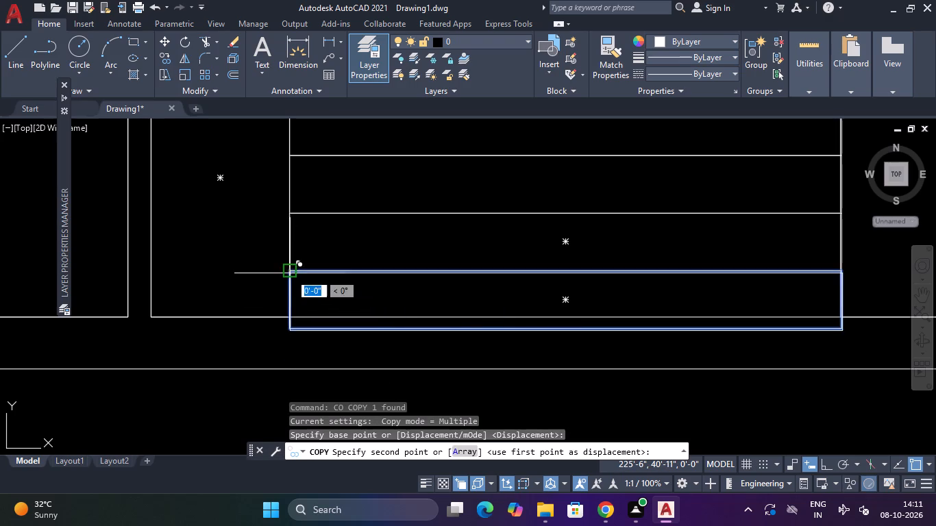
pyautogui.click(287, 330)
pyautogui.scroll(-2, 291, 338)
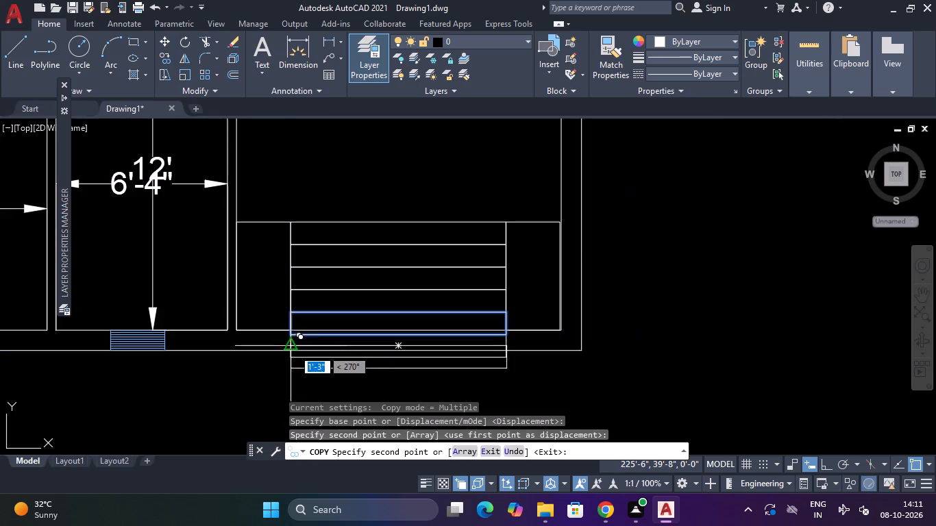
pyautogui.press('Escape')
# Trim the inner and outer wall lines of the bottom wall where they cross the entrance steps.
pyautogui.scroll(1, 370, 328)
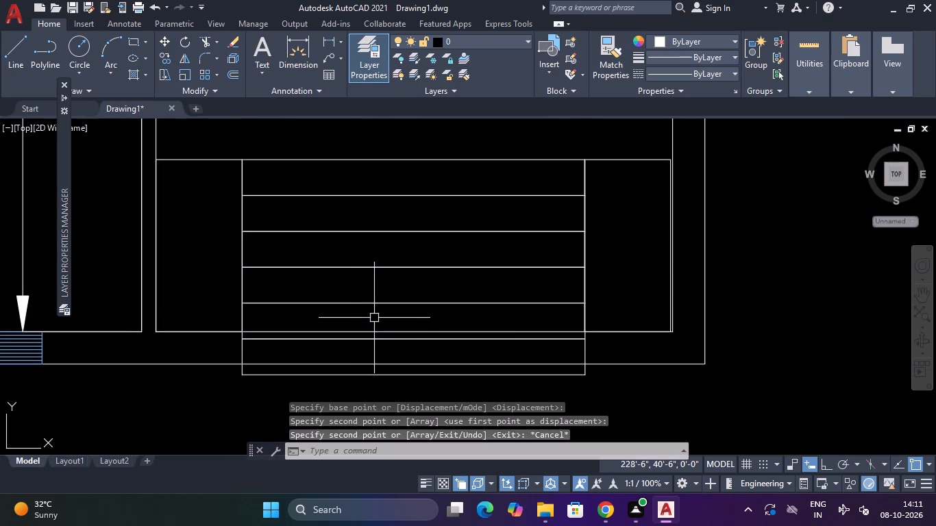
pyautogui.write('TR')
pyautogui.press('space')
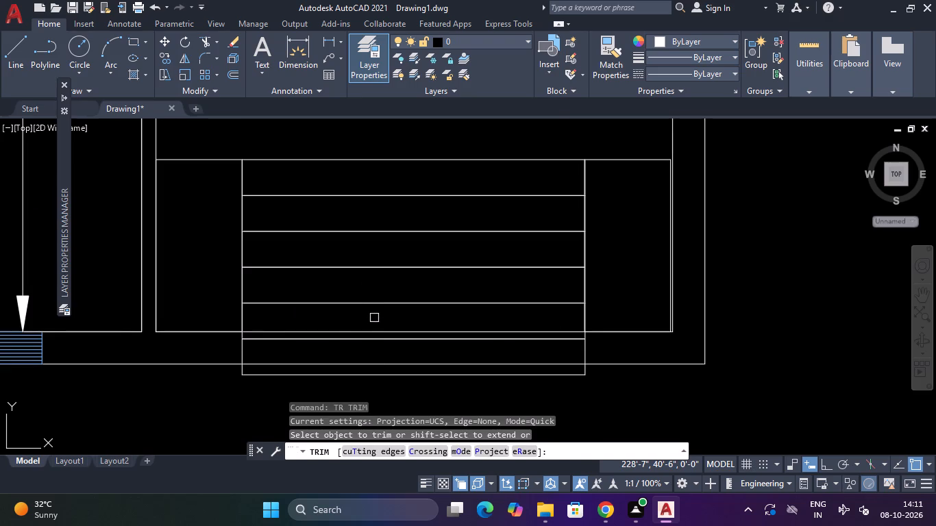
pyautogui.scroll(2, 372, 319)
pyautogui.click(371, 354)
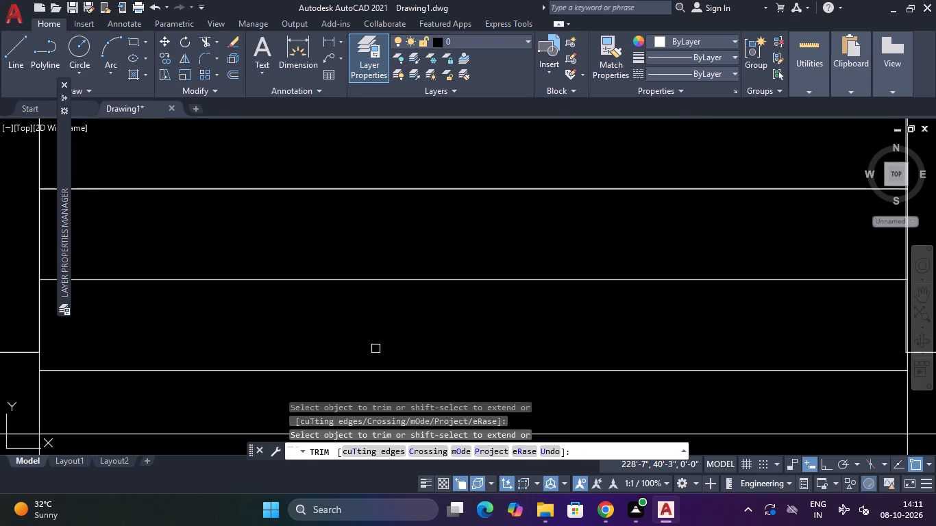
pyautogui.scroll(-3, 375, 349)
pyautogui.moveTo(378, 347); pyautogui.dragTo(430, 253, button='middle')
pyautogui.scroll(2, 423, 270)
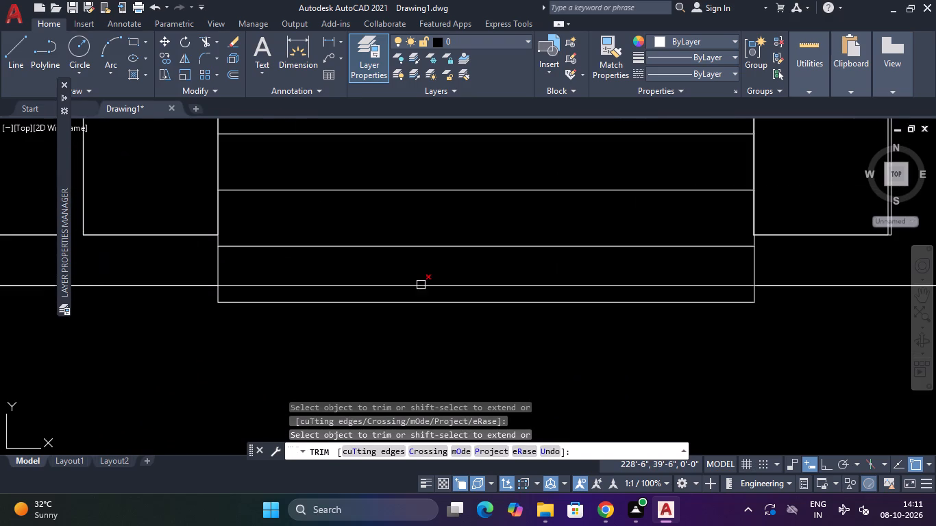
pyautogui.click(421, 286)
pyautogui.scroll(-3, 432, 283)
pyautogui.moveTo(437, 318); pyautogui.dragTo(452, 288, button='middle')
pyautogui.press('Escape')
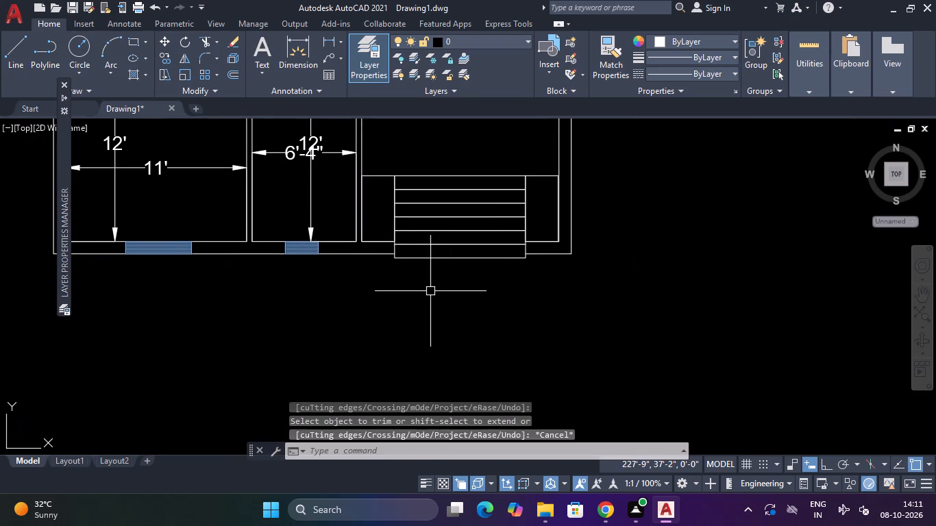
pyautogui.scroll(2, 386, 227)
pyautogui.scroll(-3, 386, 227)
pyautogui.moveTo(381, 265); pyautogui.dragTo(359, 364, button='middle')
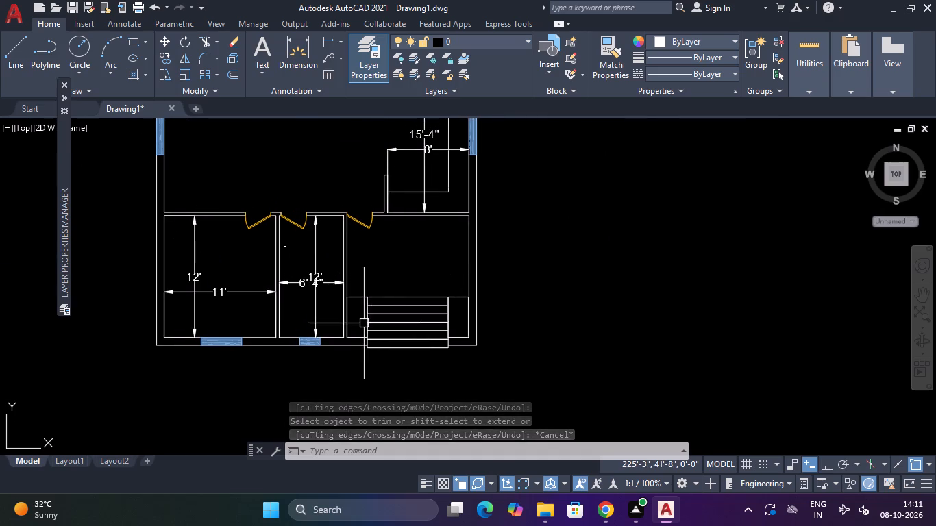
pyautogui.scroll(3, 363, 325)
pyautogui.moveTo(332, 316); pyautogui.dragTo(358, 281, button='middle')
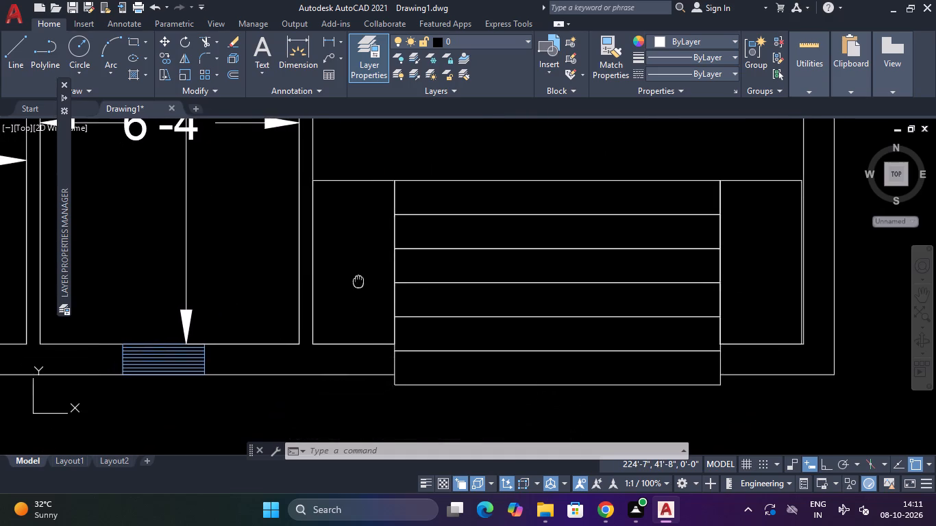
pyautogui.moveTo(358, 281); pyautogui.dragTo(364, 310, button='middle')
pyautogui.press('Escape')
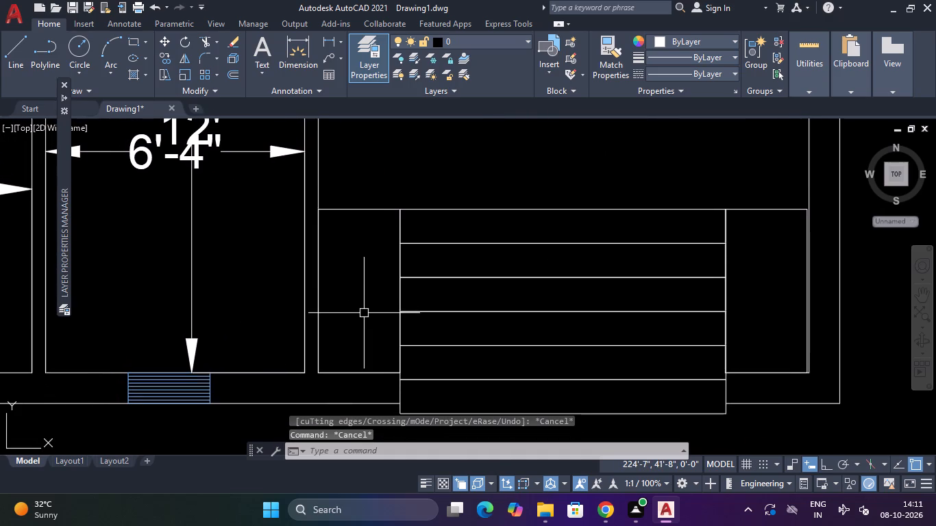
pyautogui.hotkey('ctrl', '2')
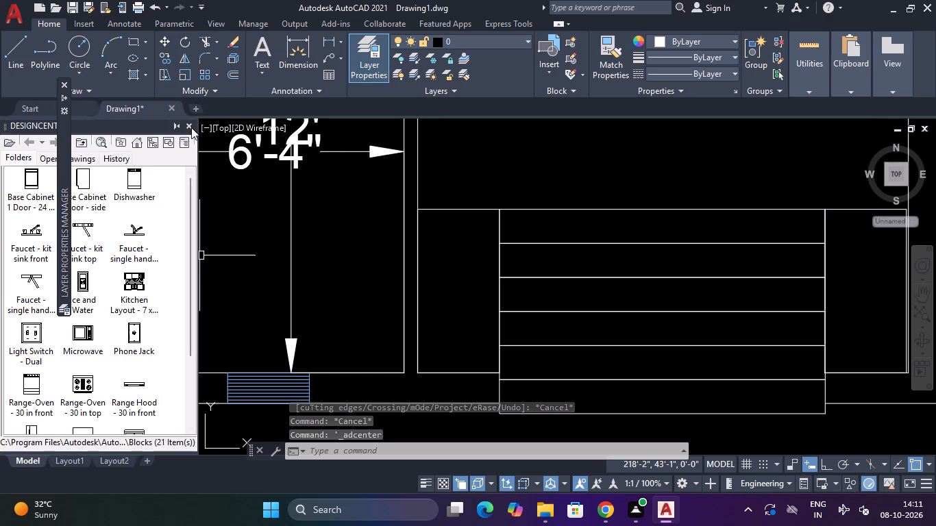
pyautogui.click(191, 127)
# Insert the Trees - Metric block in the open area to the right of the floor plan.
pyautogui.hotkey('ctrl', '3')
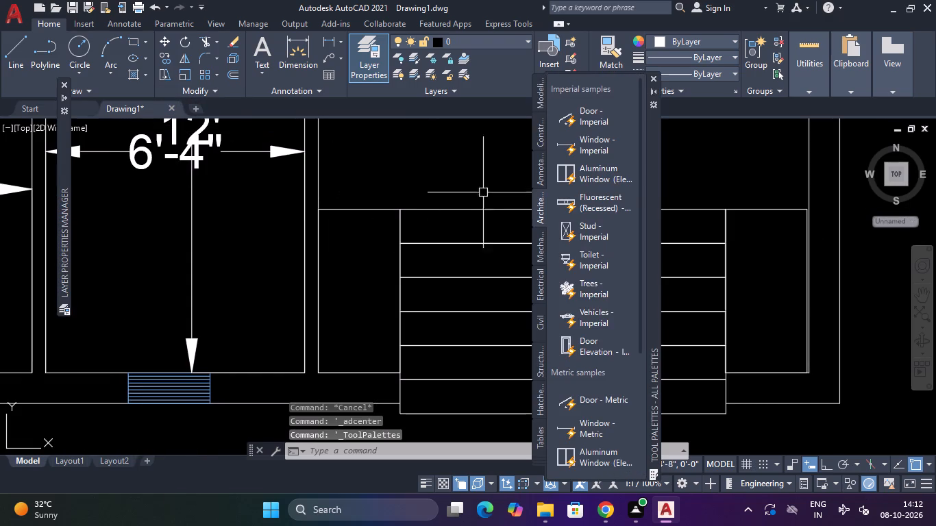
pyautogui.scroll(-4, 601, 275)
pyautogui.click(587, 397)
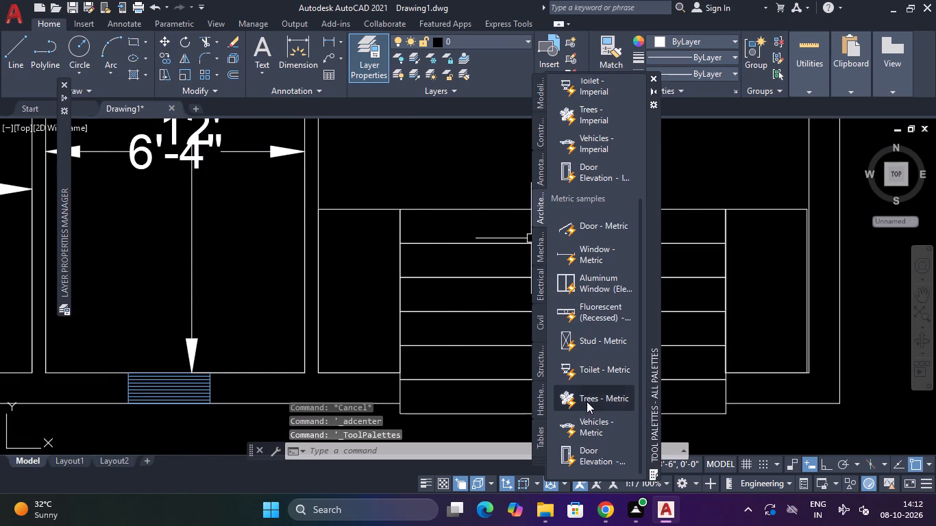
pyautogui.scroll(-3, 521, 358)
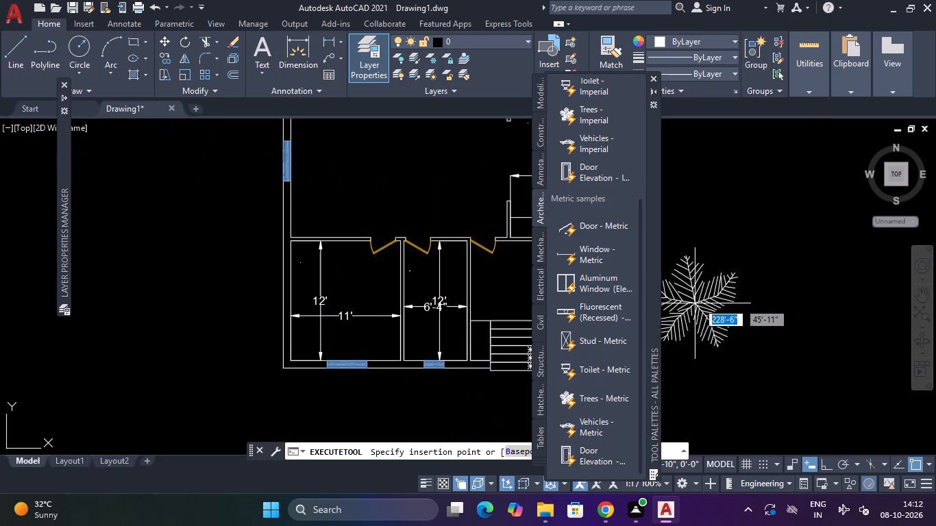
pyautogui.click(743, 282)
pyautogui.press('Escape')
pyautogui.click(650, 79)
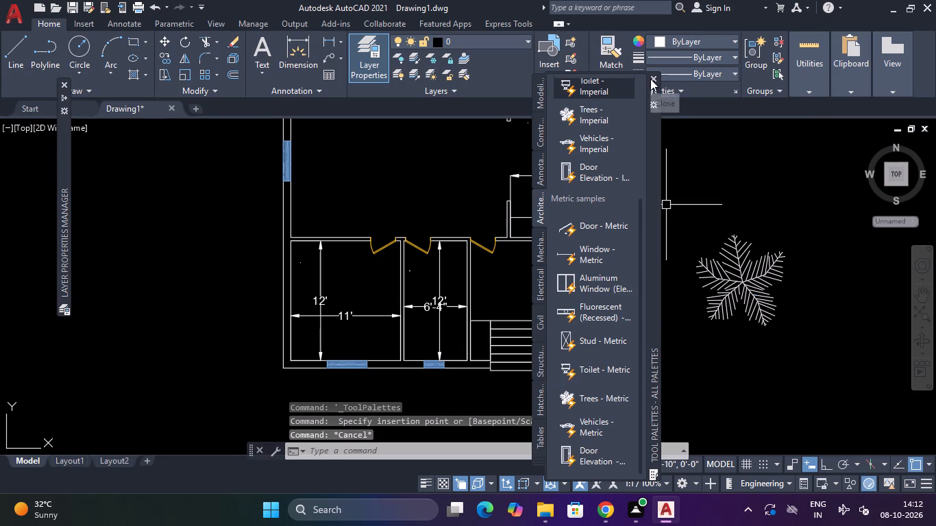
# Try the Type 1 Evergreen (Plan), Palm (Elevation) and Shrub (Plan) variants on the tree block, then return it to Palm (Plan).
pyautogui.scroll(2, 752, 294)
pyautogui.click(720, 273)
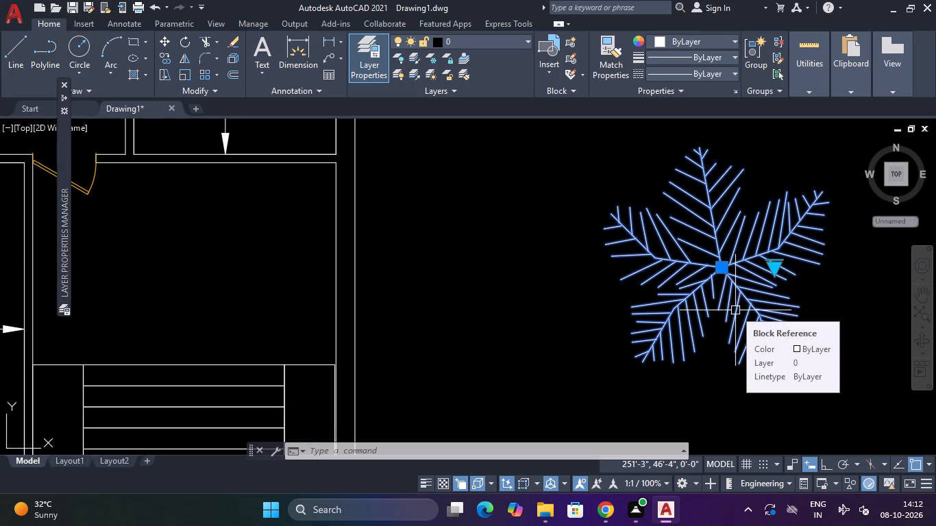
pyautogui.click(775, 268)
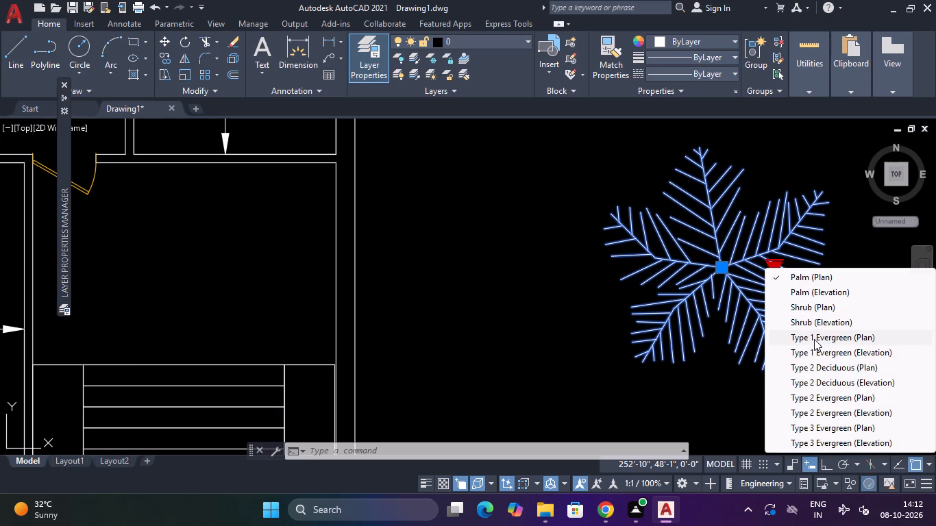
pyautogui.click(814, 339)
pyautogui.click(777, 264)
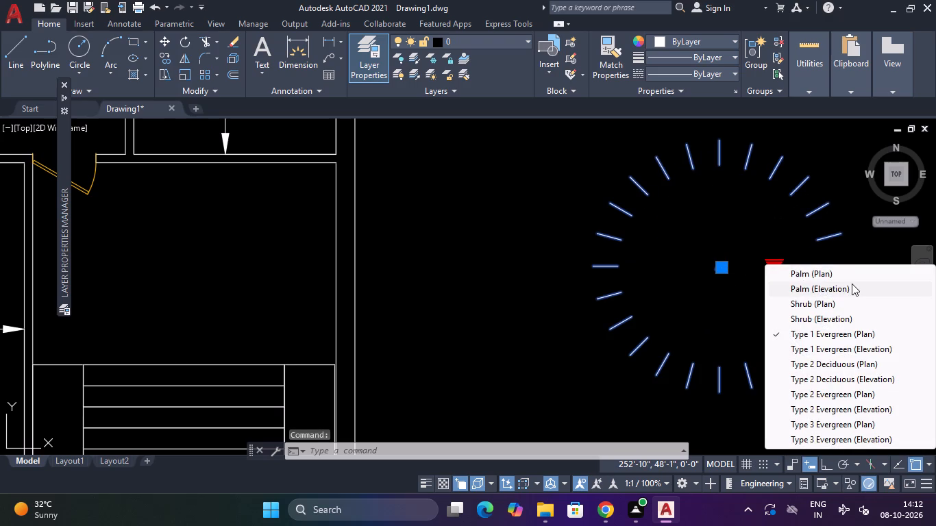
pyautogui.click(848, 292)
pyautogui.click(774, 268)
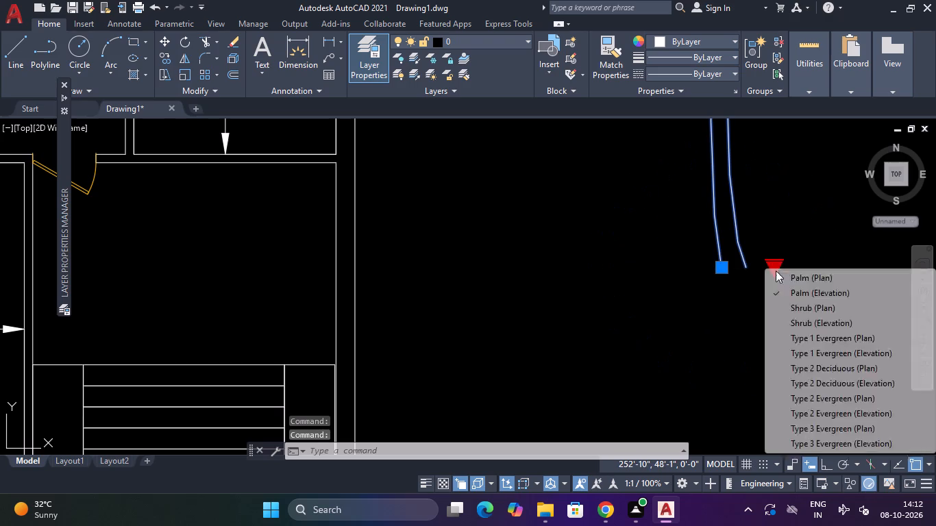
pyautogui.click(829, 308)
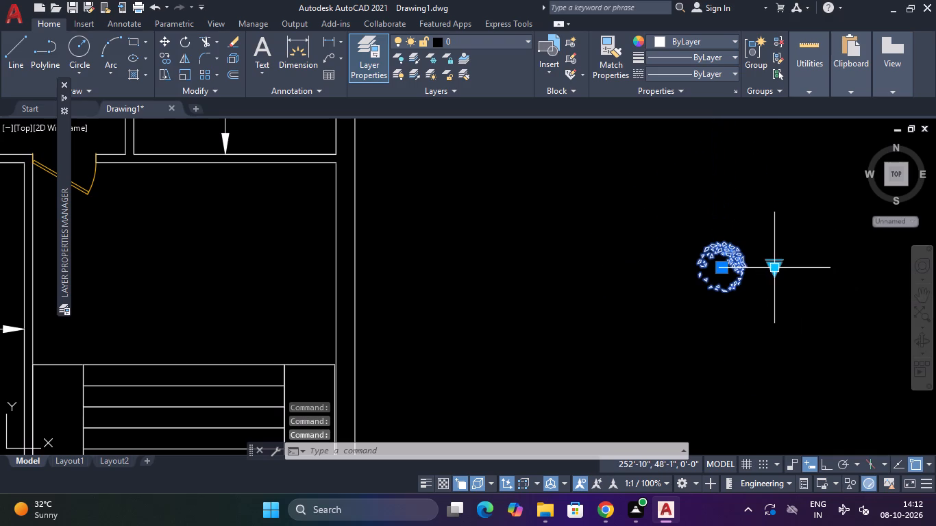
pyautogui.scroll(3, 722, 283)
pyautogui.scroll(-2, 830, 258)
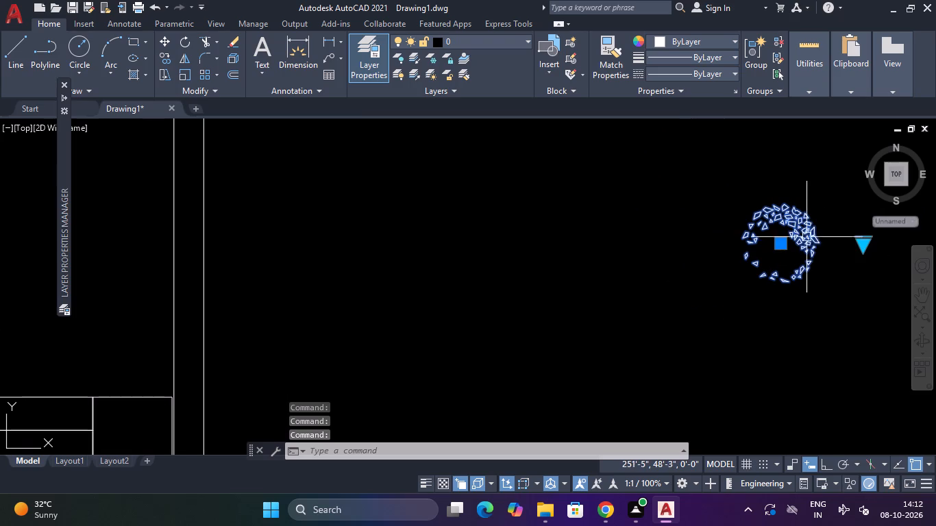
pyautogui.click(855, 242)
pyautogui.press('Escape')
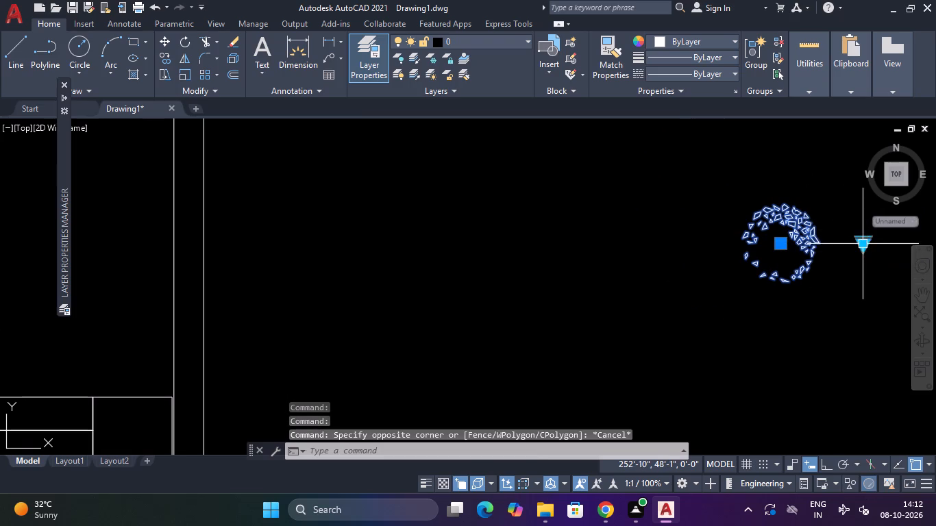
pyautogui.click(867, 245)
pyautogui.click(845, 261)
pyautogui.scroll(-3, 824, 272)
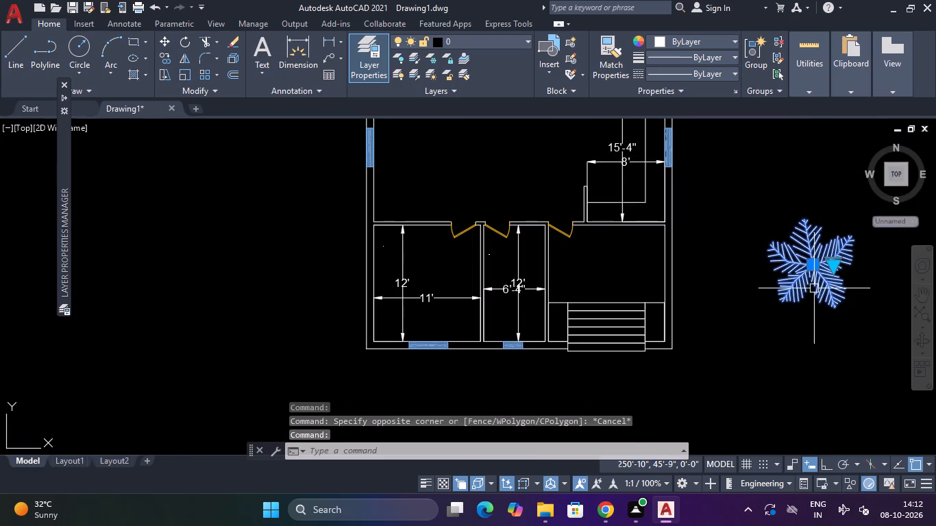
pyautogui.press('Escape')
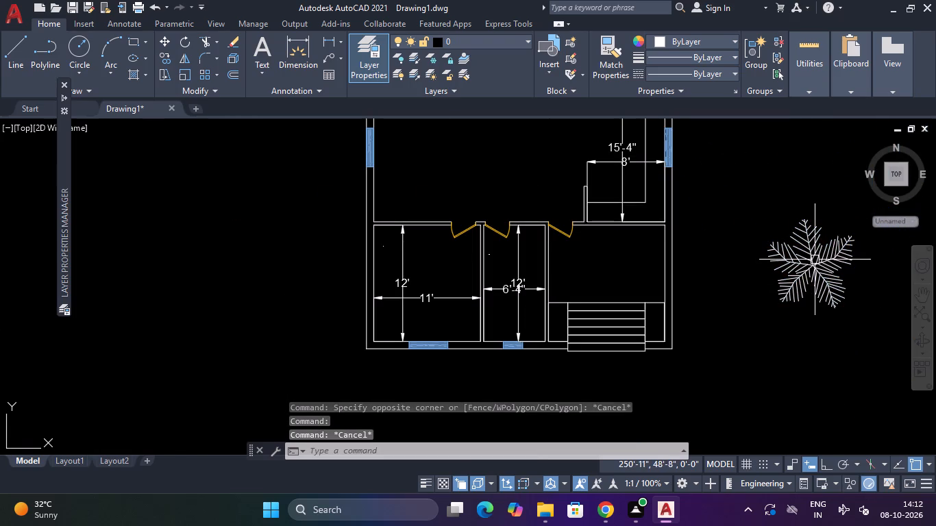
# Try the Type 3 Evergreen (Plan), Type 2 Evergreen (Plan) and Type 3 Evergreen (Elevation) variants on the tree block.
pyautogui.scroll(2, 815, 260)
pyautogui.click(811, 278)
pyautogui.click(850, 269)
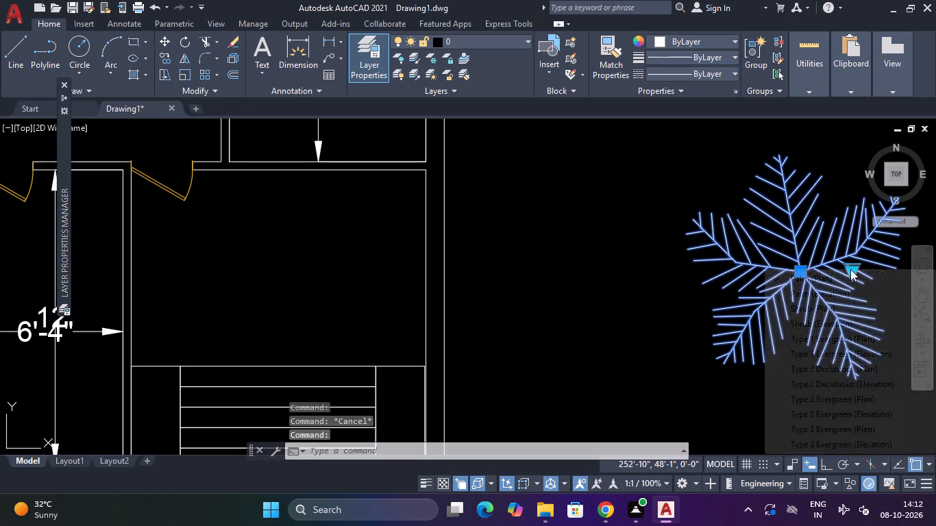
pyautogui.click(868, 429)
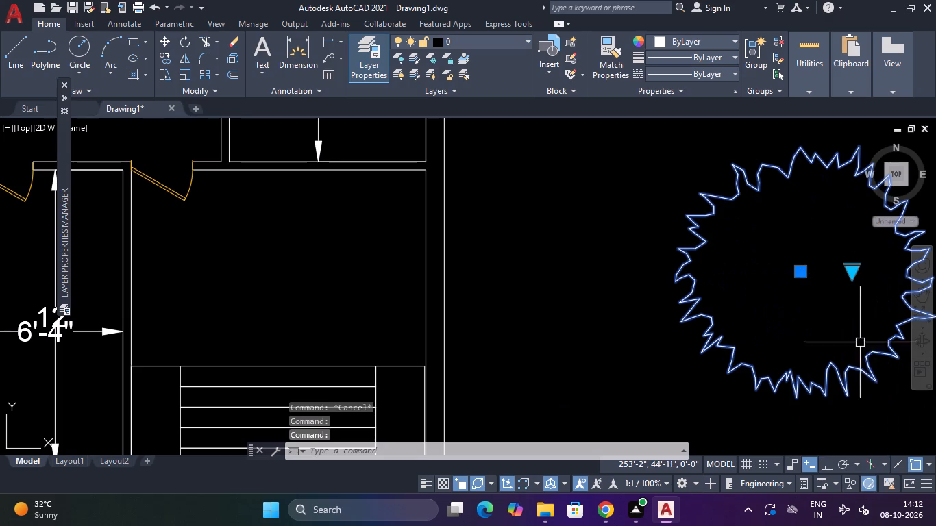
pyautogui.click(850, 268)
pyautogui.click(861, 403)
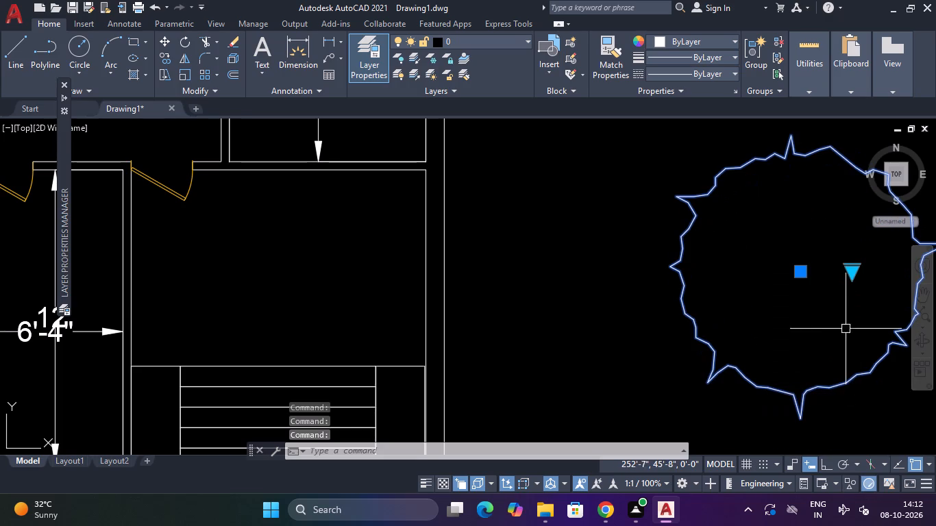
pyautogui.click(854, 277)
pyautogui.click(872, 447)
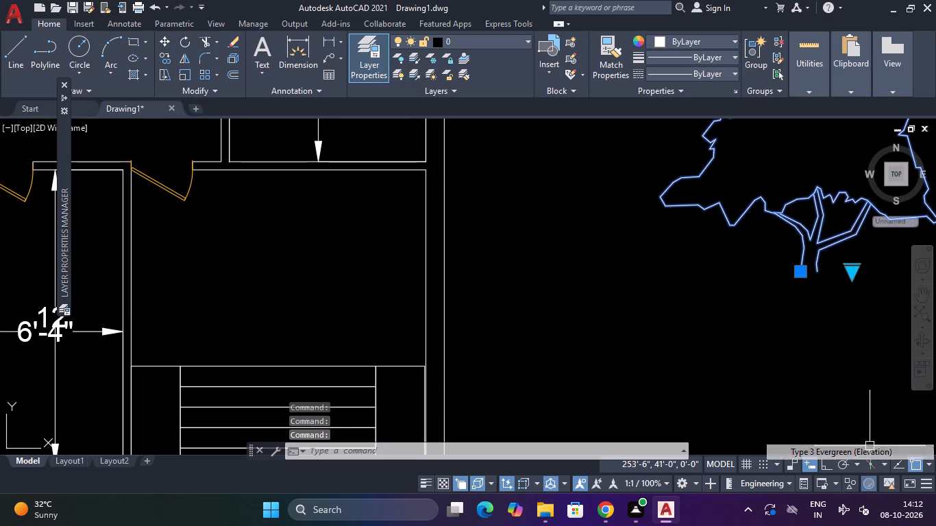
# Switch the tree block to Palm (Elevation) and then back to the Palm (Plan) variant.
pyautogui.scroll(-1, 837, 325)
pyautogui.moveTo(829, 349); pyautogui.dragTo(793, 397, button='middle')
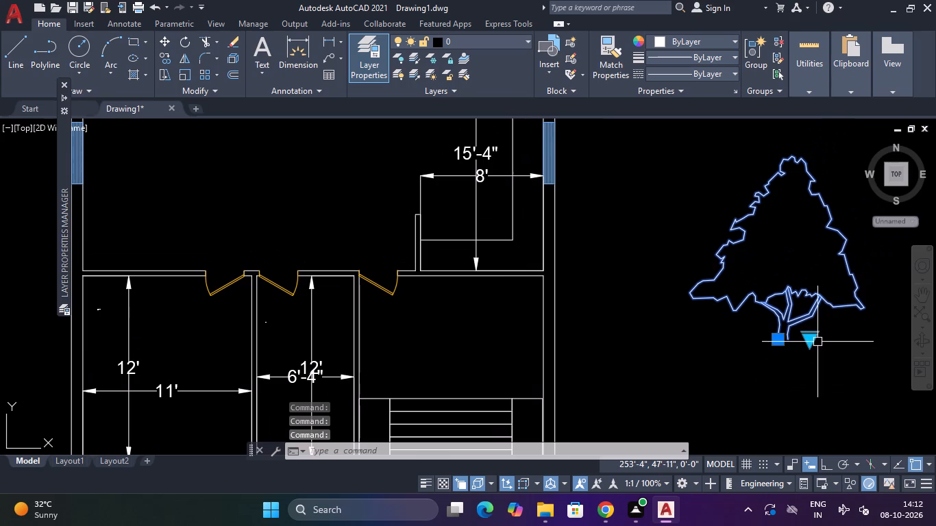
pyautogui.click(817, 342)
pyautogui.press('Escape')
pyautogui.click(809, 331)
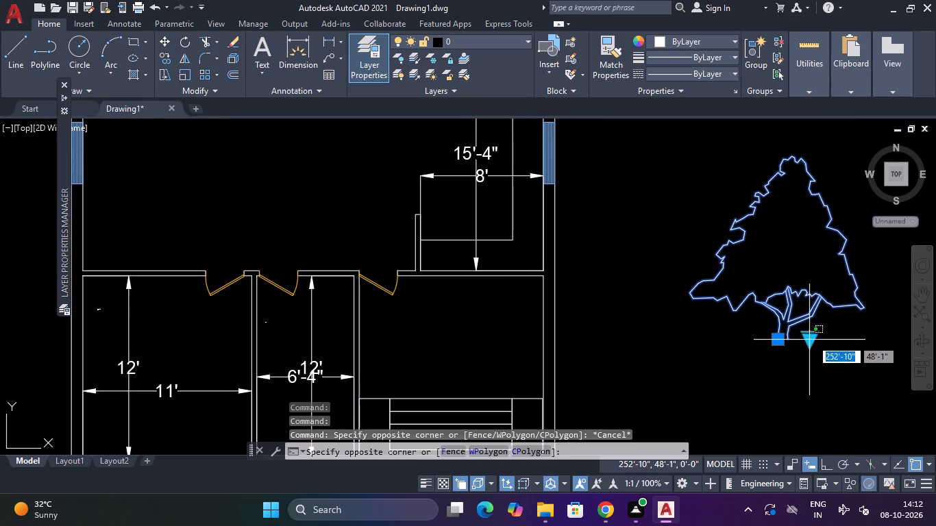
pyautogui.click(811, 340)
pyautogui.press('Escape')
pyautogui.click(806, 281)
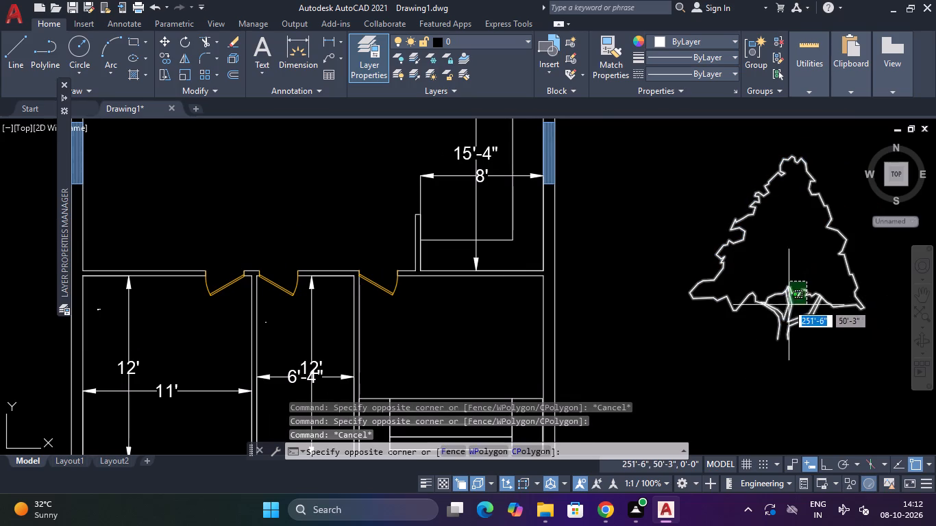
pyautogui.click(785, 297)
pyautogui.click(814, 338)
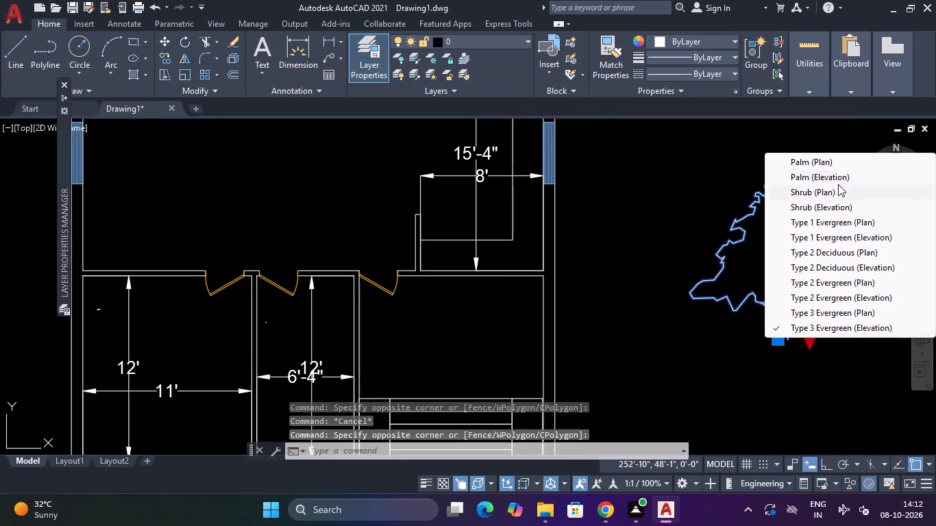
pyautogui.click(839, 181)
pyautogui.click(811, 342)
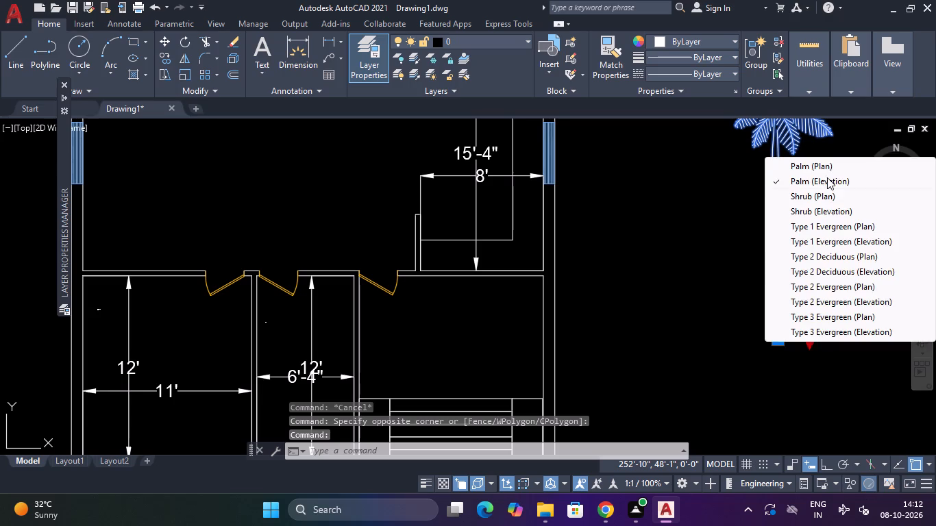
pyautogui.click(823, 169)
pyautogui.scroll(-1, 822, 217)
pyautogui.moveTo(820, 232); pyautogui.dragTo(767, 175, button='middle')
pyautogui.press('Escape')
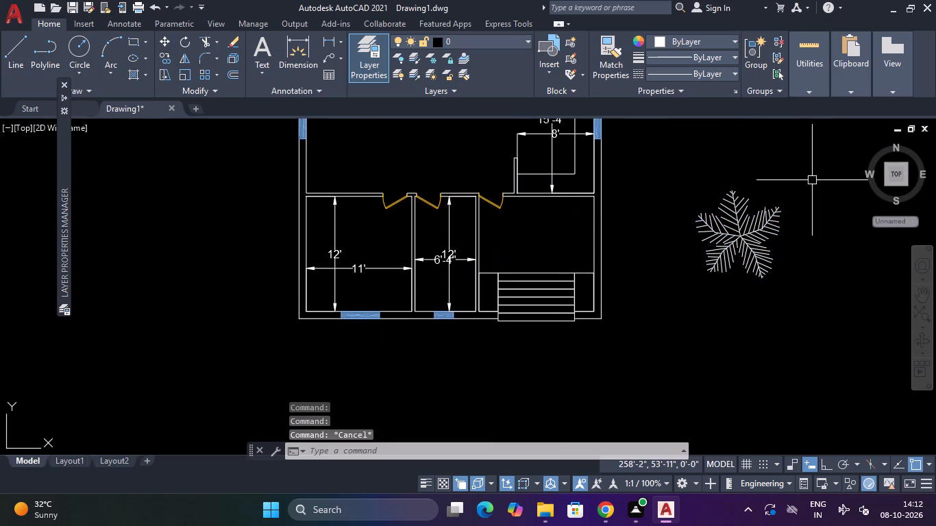
# Create a new layer named PLANT with green index colour 72.
pyautogui.click(497, 37)
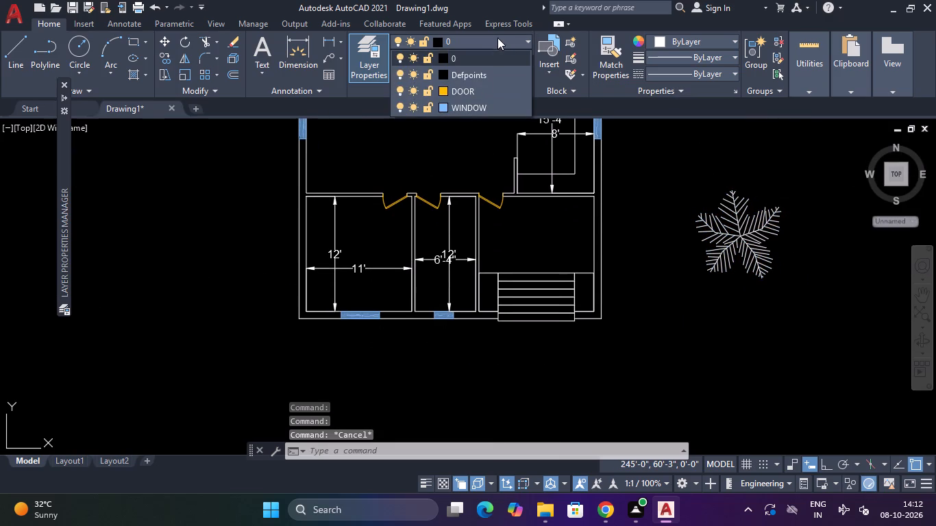
pyautogui.click(377, 55)
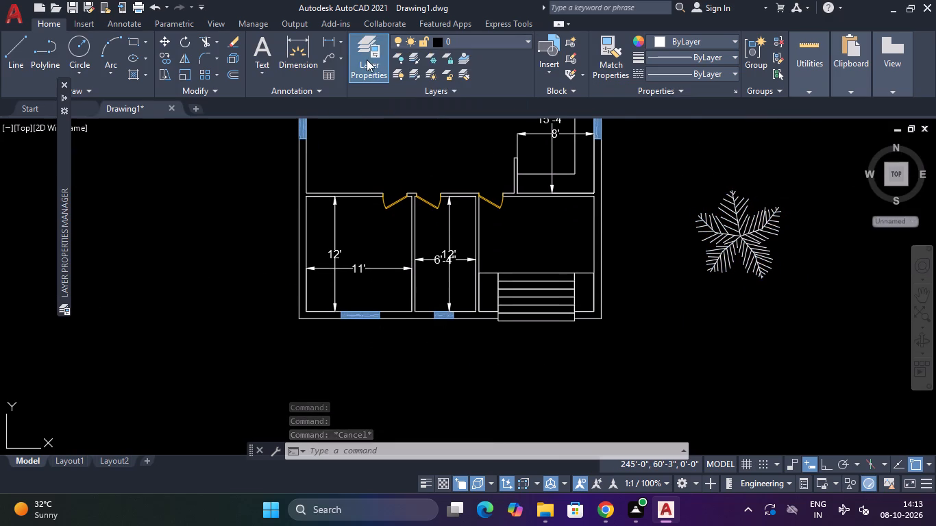
pyautogui.doubleClick(367, 60)
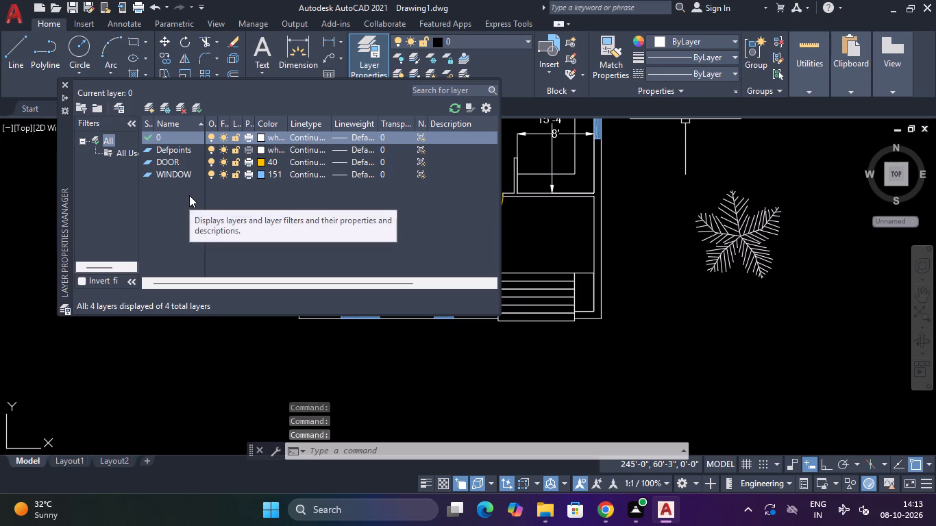
pyautogui.click(147, 103)
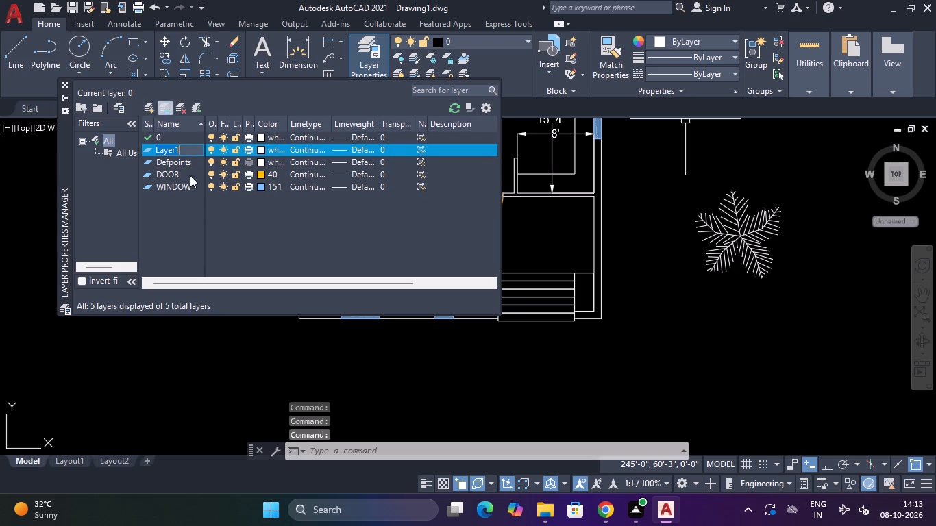
pyautogui.write('PLA')
pyautogui.write('NT')
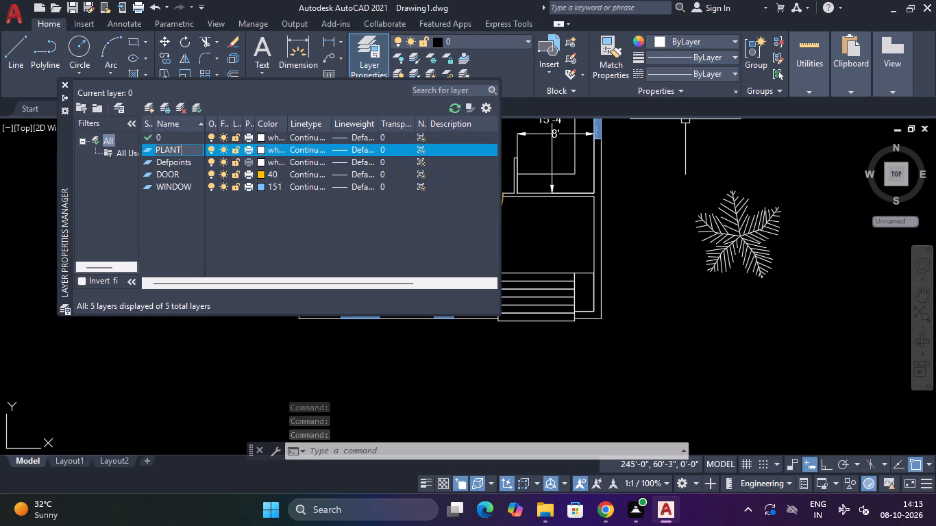
pyautogui.click(260, 151)
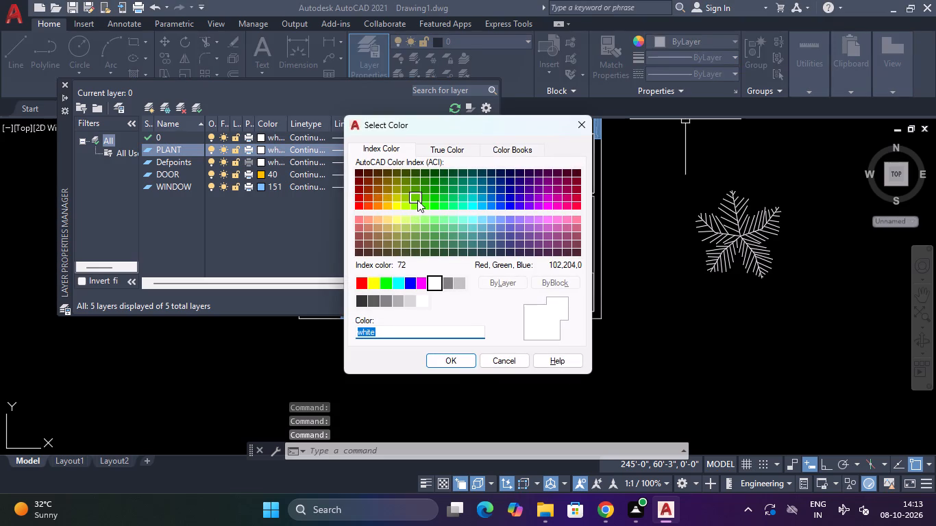
pyautogui.click(417, 200)
pyautogui.click(458, 360)
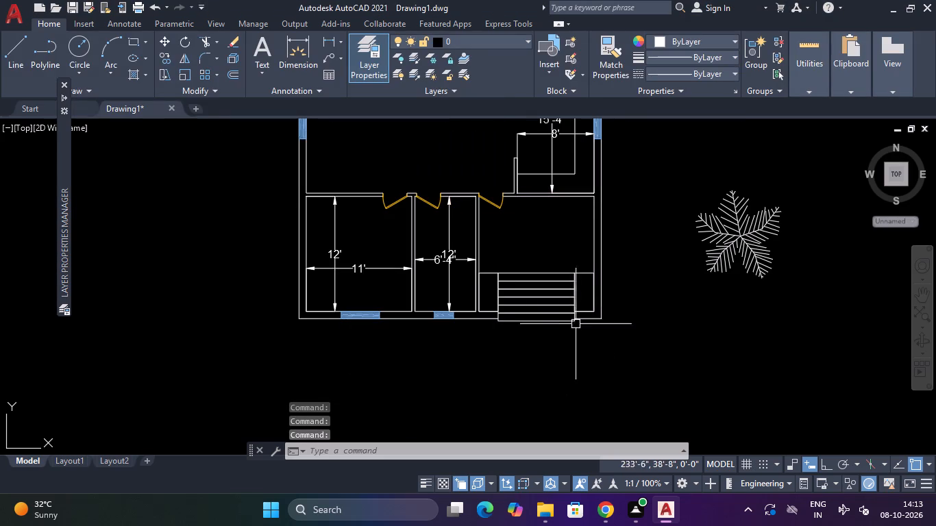
# Make PLANT the current layer and close the Layer Properties Manager.
pyautogui.click(494, 45)
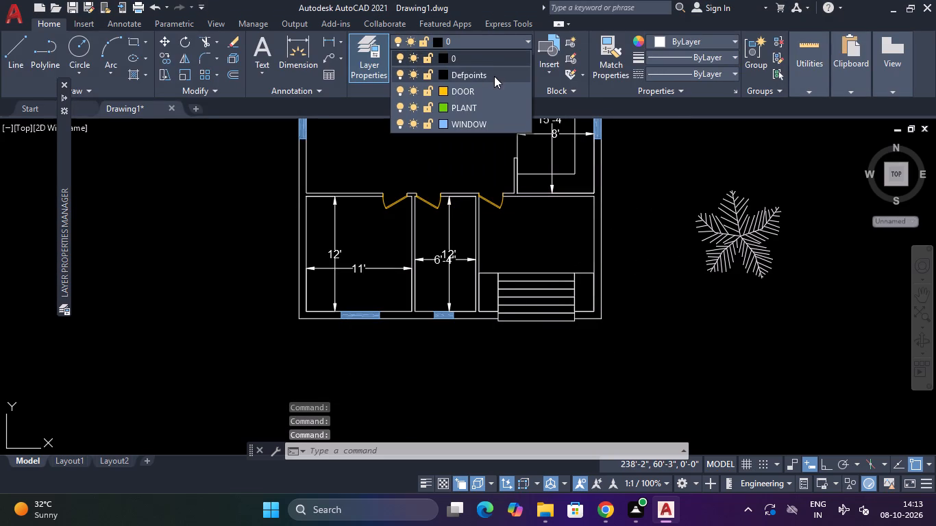
pyautogui.click(491, 110)
pyautogui.moveTo(607, 134); pyautogui.dragTo(358, 188, button='middle')
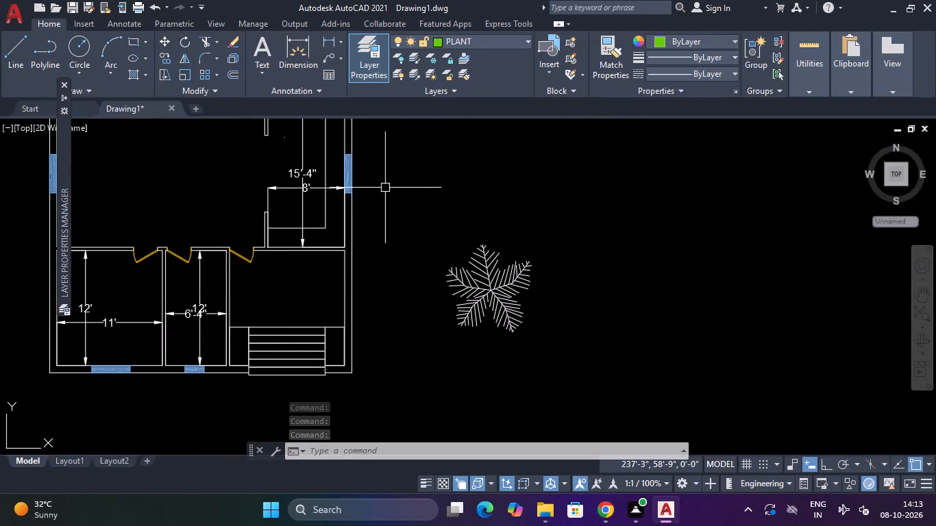
pyautogui.press('space')
pyautogui.press('Escape')
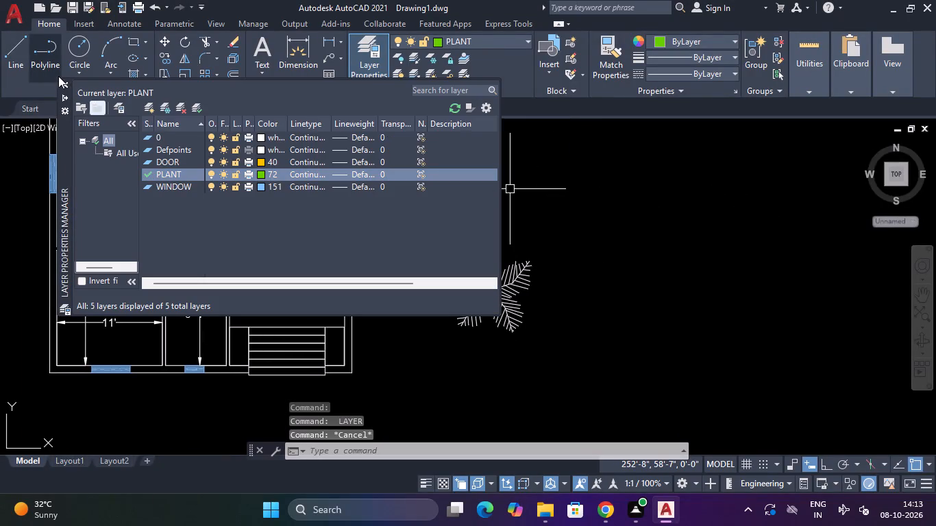
pyautogui.click(65, 84)
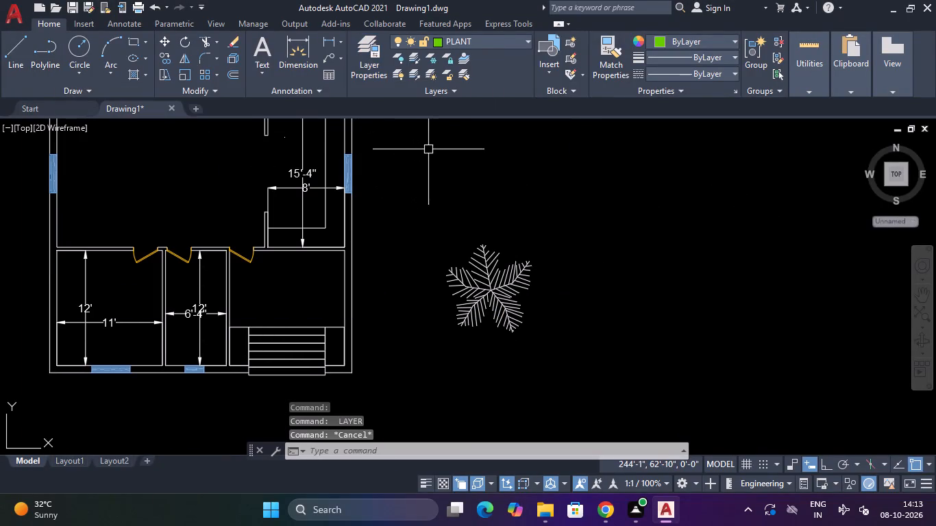
# Draw a near-vertical helper line about 10' long on the PLANT layer, in the open area beside the palm tree.
pyautogui.press('l')
pyautogui.press('space')
pyautogui.moveTo(622, 207); pyautogui.dragTo(623, 214)
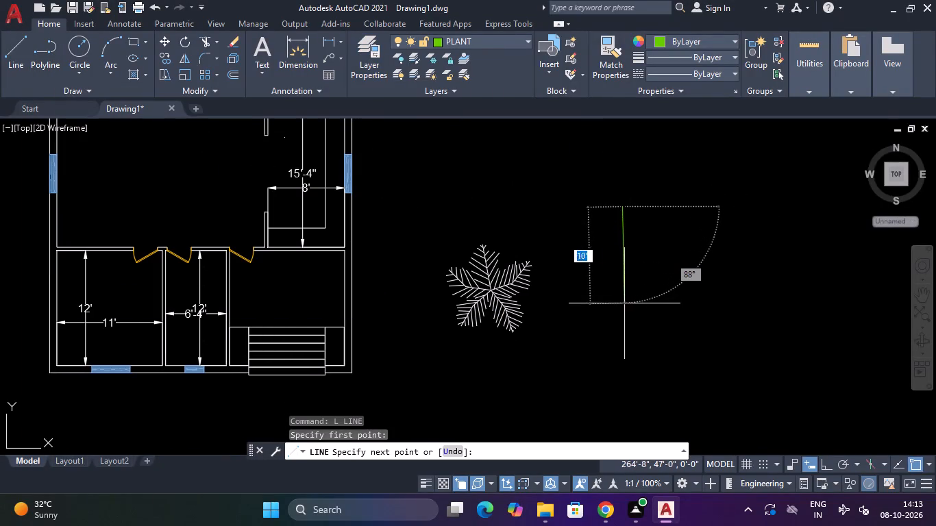
pyautogui.click(624, 304)
pyautogui.press('Escape')
# Match the palm tree block's properties to the green PLANT helper line.
pyautogui.write('MA')
pyautogui.press('space')
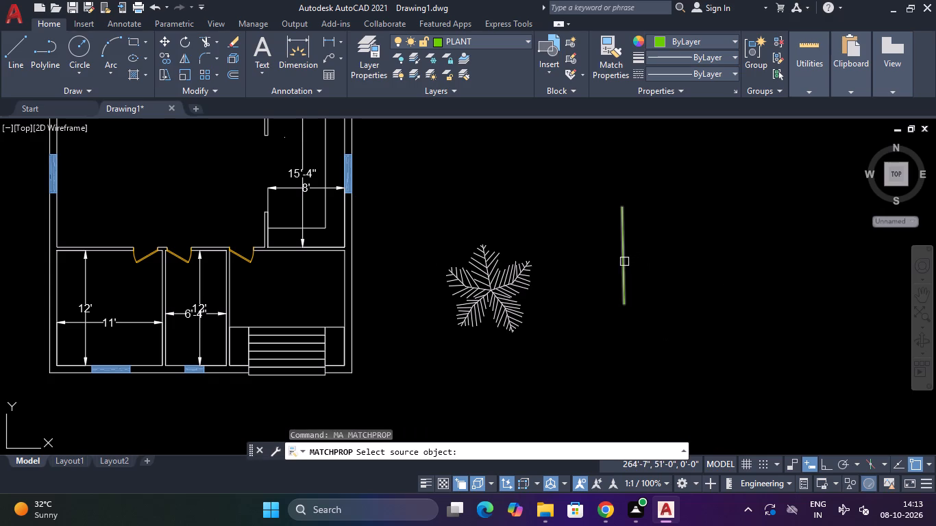
pyautogui.click(624, 262)
pyautogui.click(559, 236)
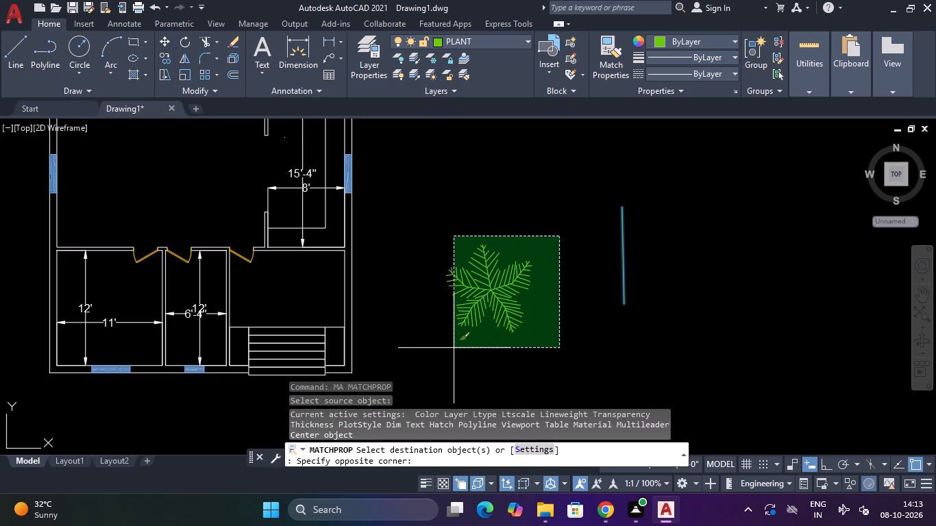
pyautogui.click(440, 349)
pyautogui.press('Escape')
pyautogui.press('Escape')
# Delete the green helper line beside the palm tree.
pyautogui.click(656, 231)
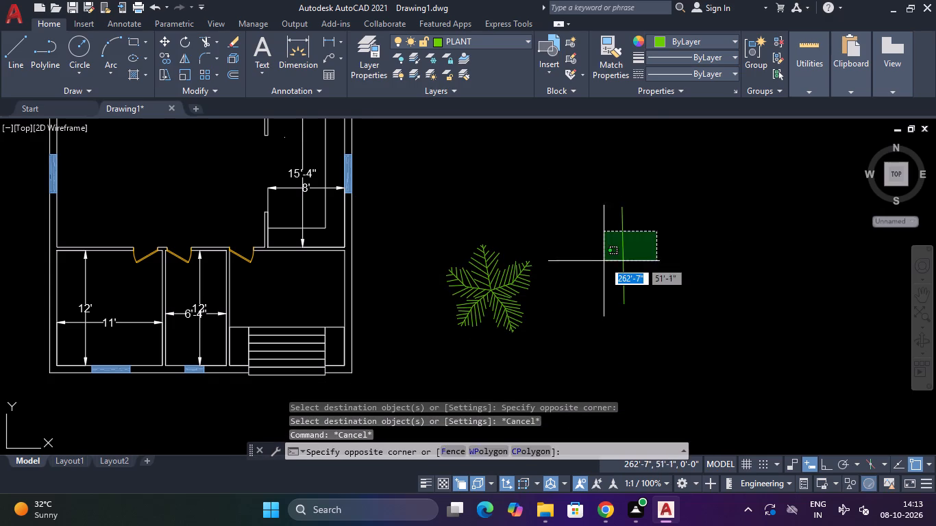
pyautogui.click(593, 265)
pyautogui.press('Delete')
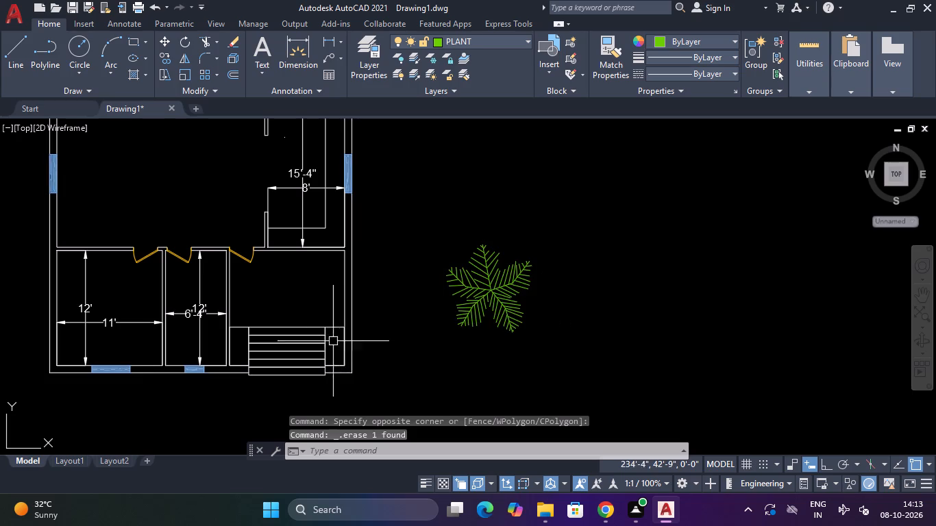
# Measure the narrow box beside the entrance steps, next to the outer wall, with Quick measure.
pyautogui.scroll(2, 327, 347)
pyautogui.moveTo(338, 353); pyautogui.dragTo(385, 288, button='middle')
pyautogui.scroll(2, 377, 318)
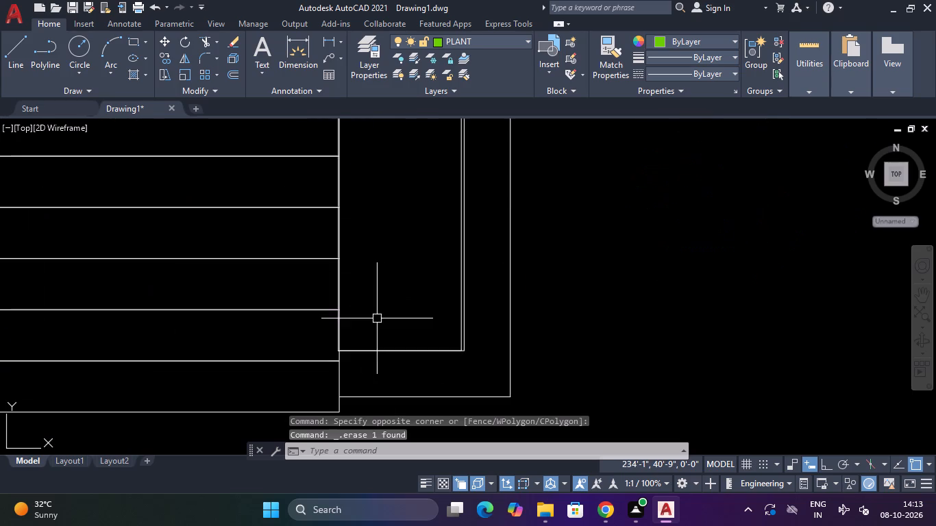
pyautogui.scroll(-2, 377, 318)
pyautogui.scroll(1, 377, 318)
pyautogui.press('Escape')
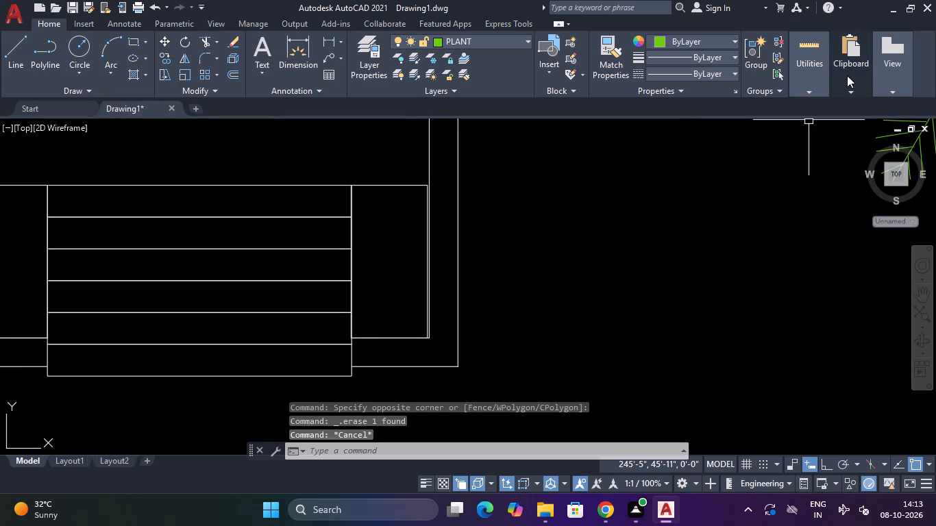
pyautogui.click(802, 112)
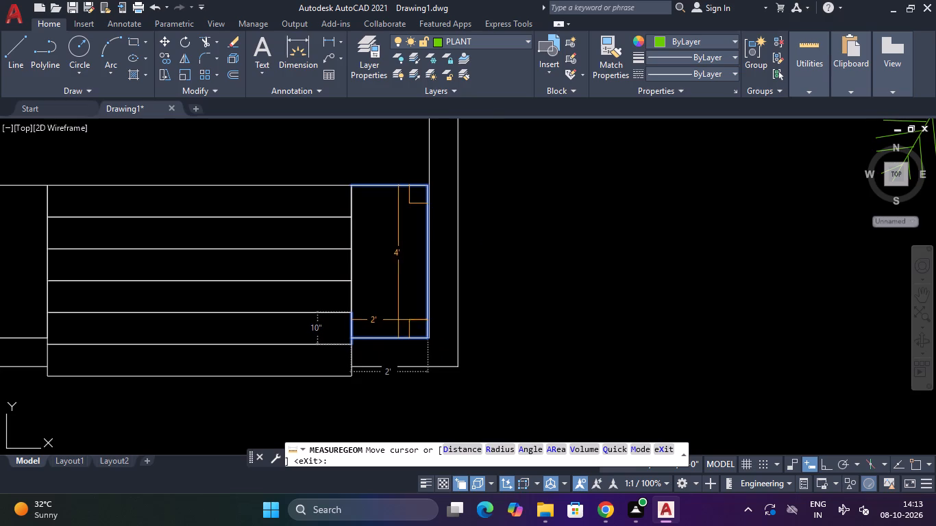
pyautogui.scroll(-2, 430, 284)
pyautogui.press('Escape')
# Draw a horizontal 1'10" helper line below the palm tree, with Ortho turned on.
pyautogui.scroll(-3, 534, 258)
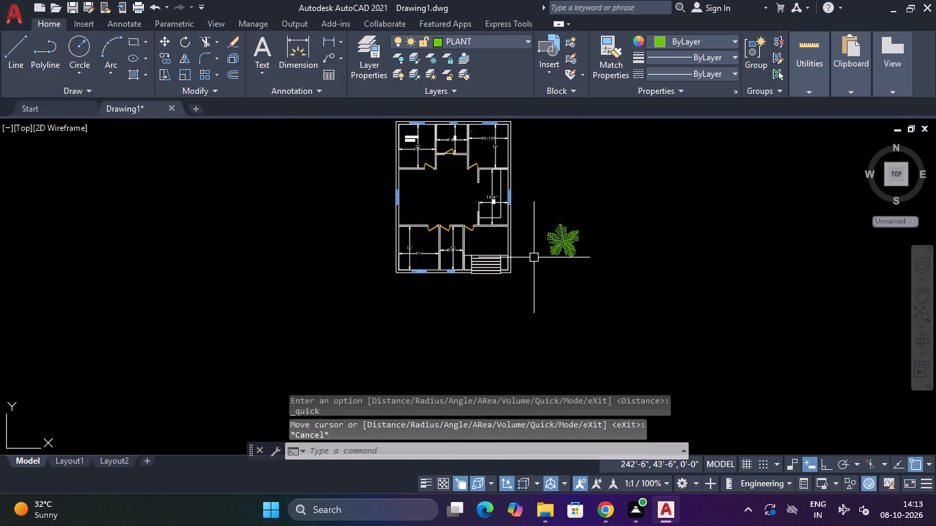
pyautogui.moveTo(534, 258); pyautogui.dragTo(479, 257, button='middle')
pyautogui.scroll(1, 524, 262)
pyautogui.press('Escape')
pyautogui.press('Escape')
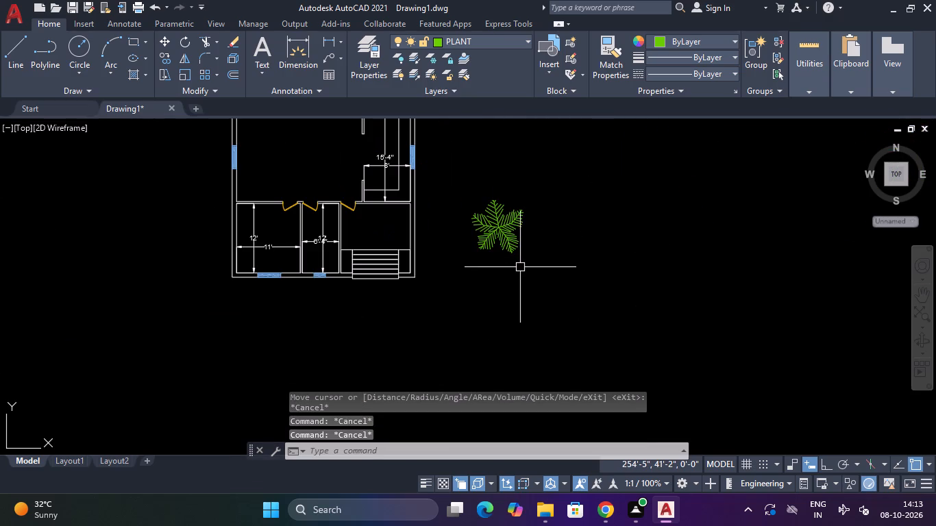
pyautogui.write('L')
pyautogui.press('space')
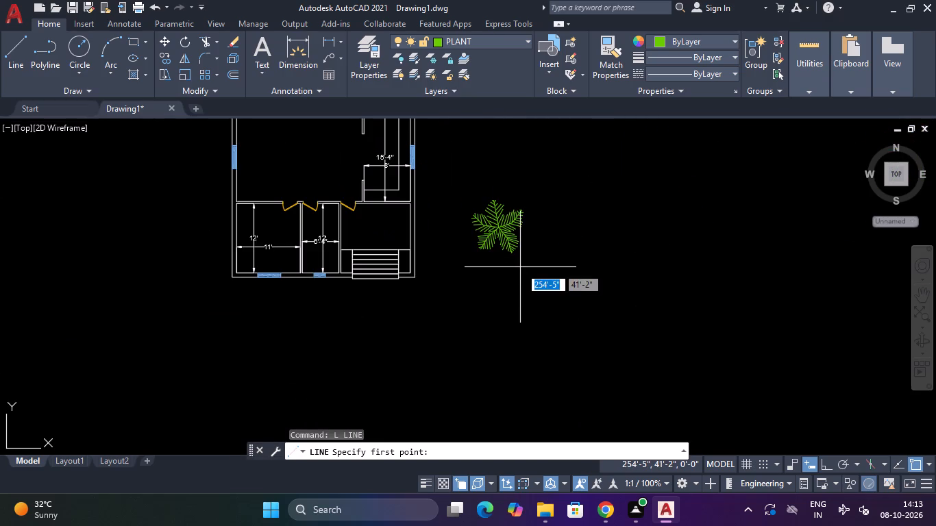
pyautogui.moveTo(474, 273); pyautogui.dragTo(488, 272)
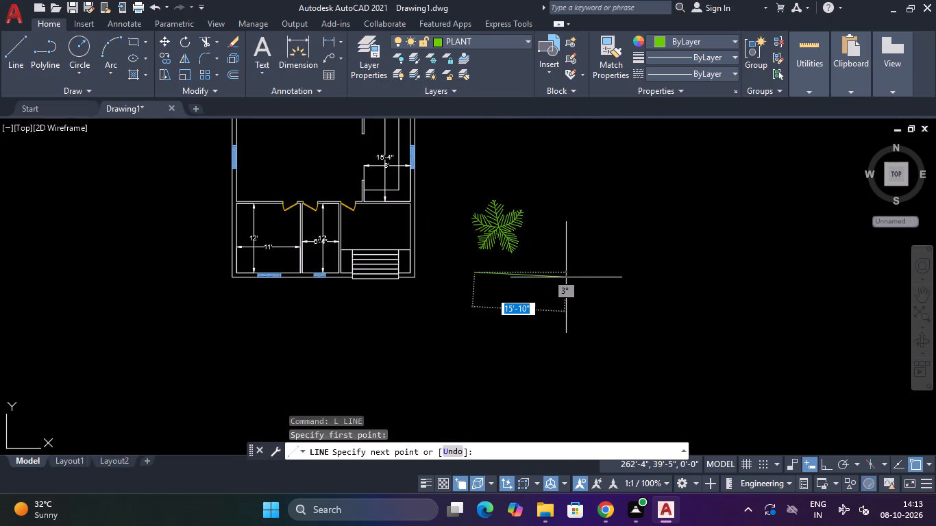
pyautogui.press('F8')
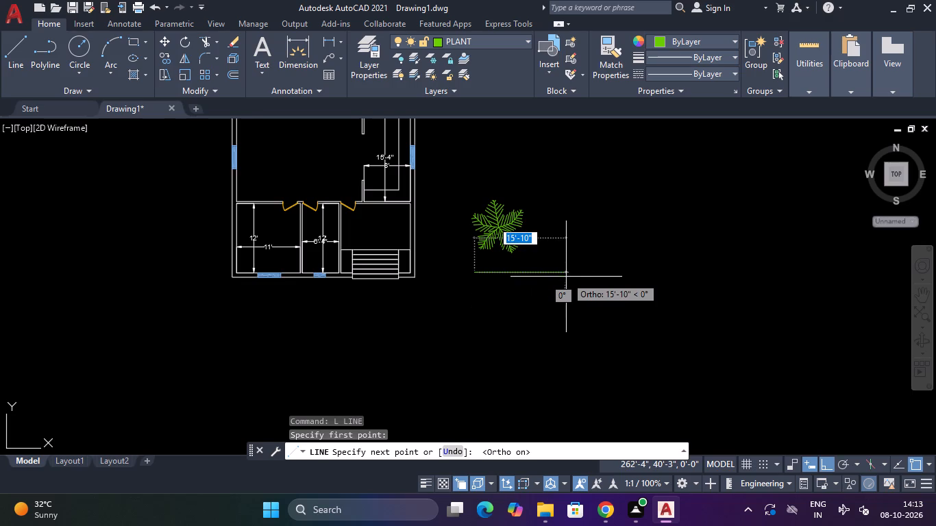
pyautogui.write("1'")
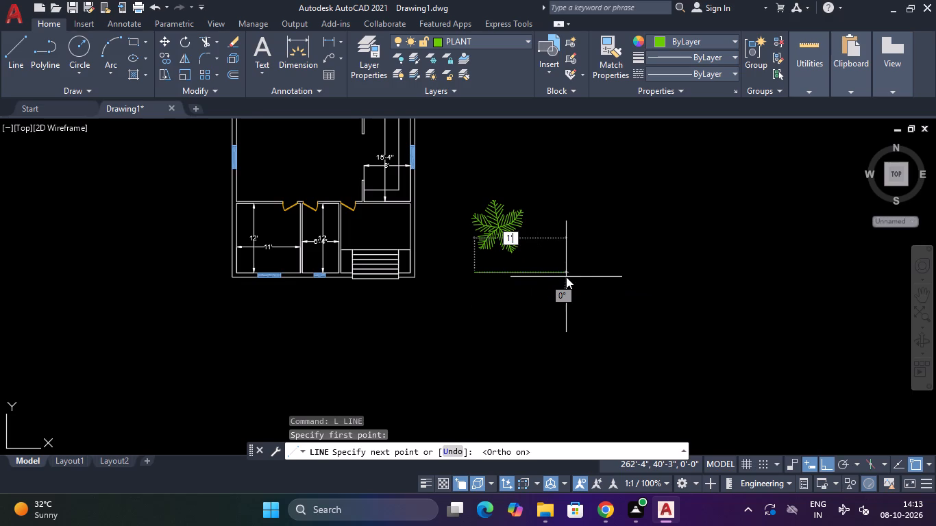
pyautogui.write('10')
pyautogui.hotkey('shift', '"')
pyautogui.press('Return')
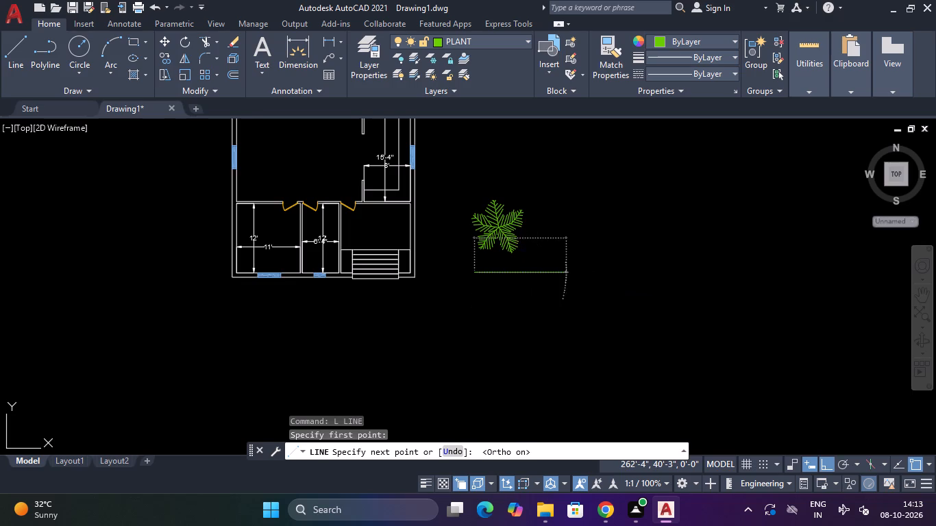
pyautogui.press('Escape')
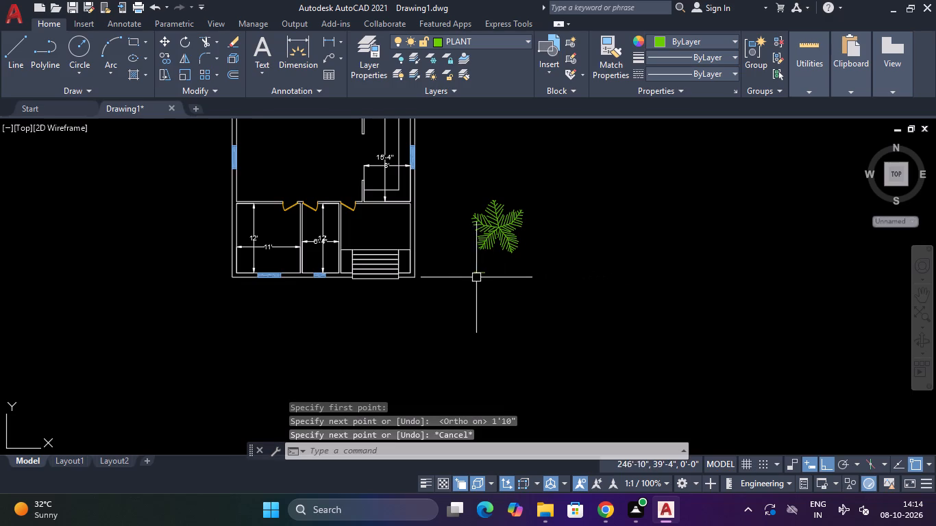
# Scale the palm tree by reference from the helper line's start, matching its width between the upper side frond tips to the 1'10" line.
pyautogui.click(538, 173)
pyautogui.click(507, 224)
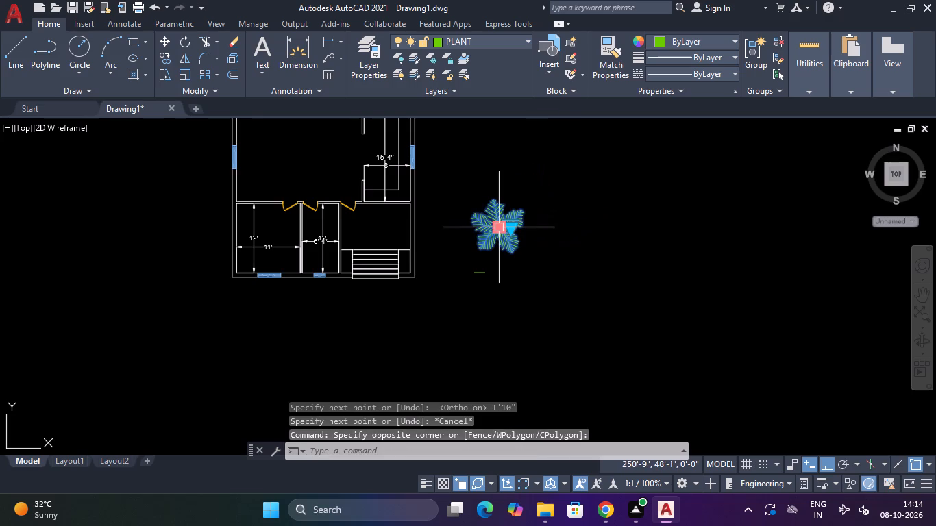
pyautogui.write('SC')
pyautogui.press('space')
pyautogui.scroll(2, 469, 277)
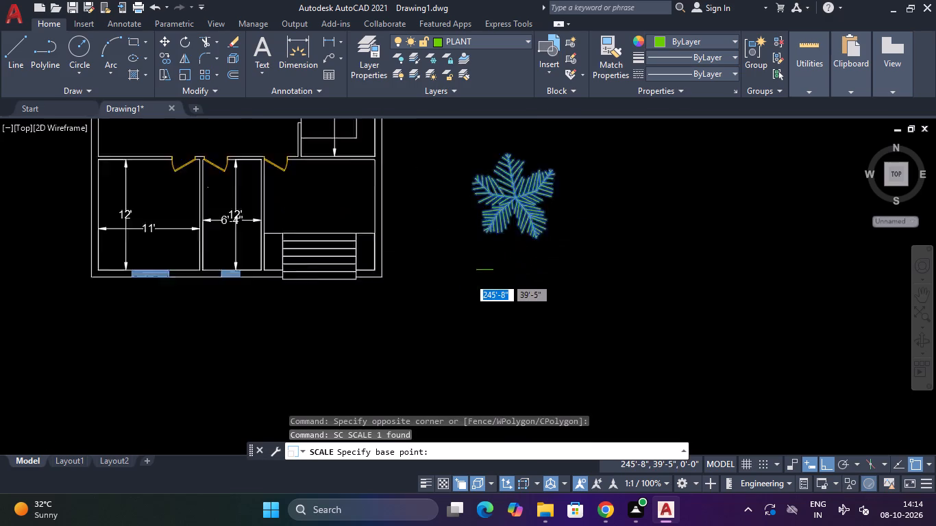
pyautogui.scroll(1, 469, 277)
pyautogui.click(484, 255)
pyautogui.scroll(-2, 489, 255)
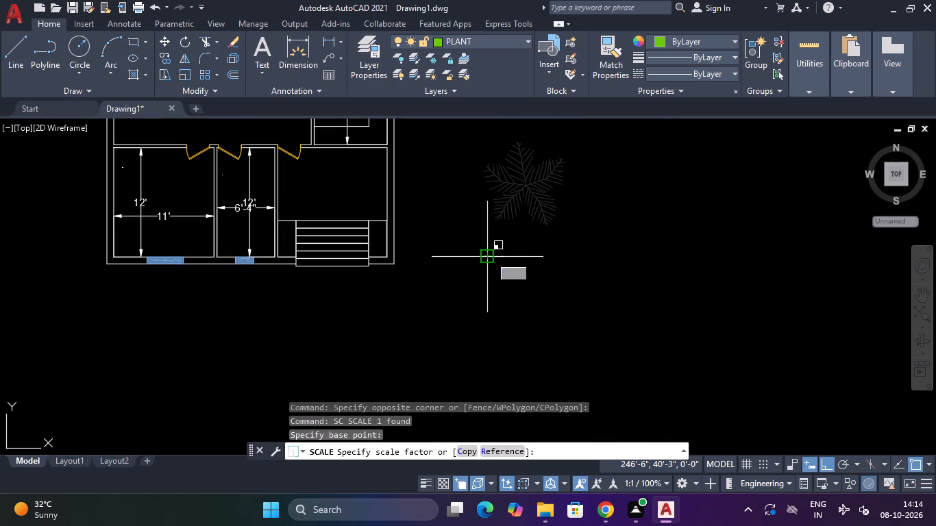
pyautogui.write('R')
pyautogui.press('space')
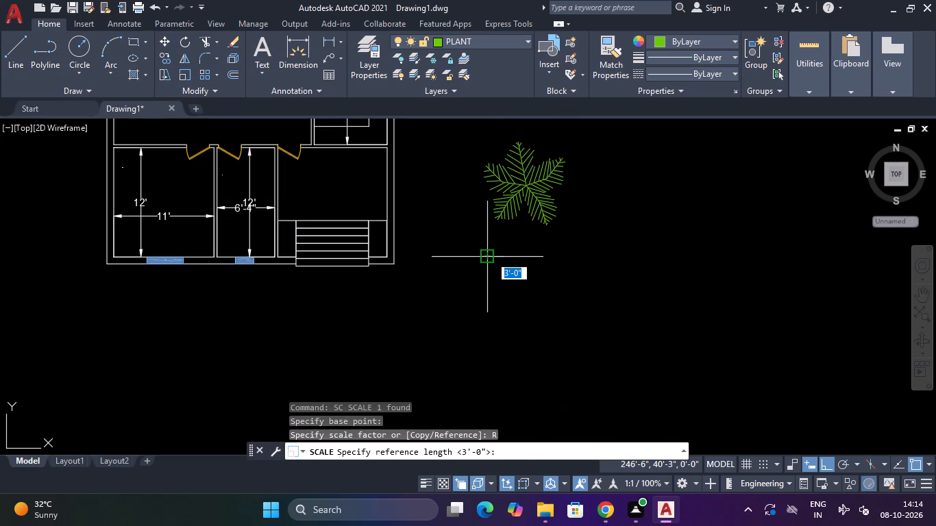
pyautogui.scroll(2, 490, 221)
pyautogui.scroll(-2, 490, 221)
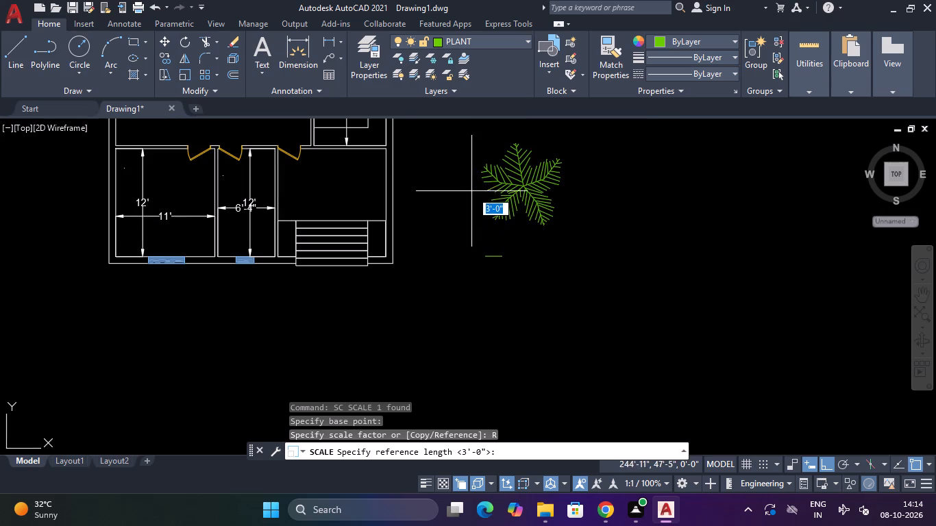
pyautogui.scroll(3, 481, 175)
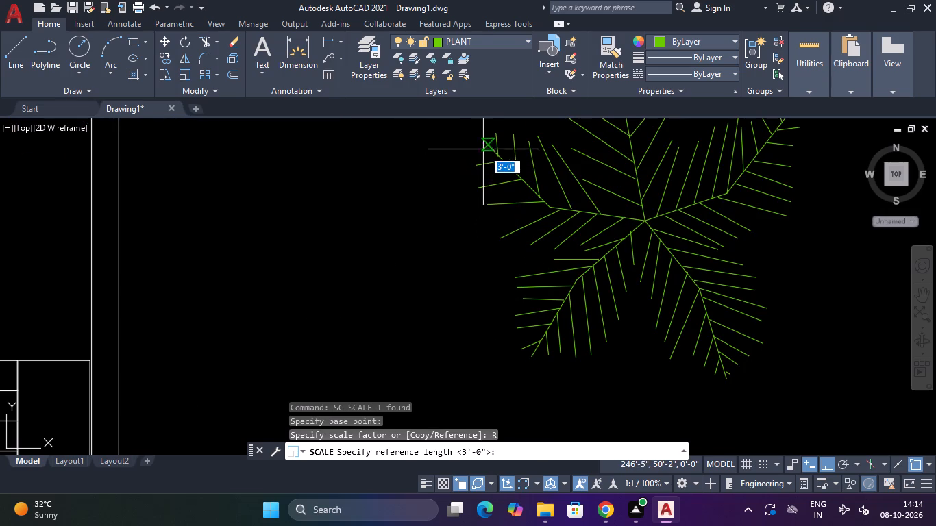
pyautogui.click(484, 148)
pyautogui.scroll(-2, 510, 188)
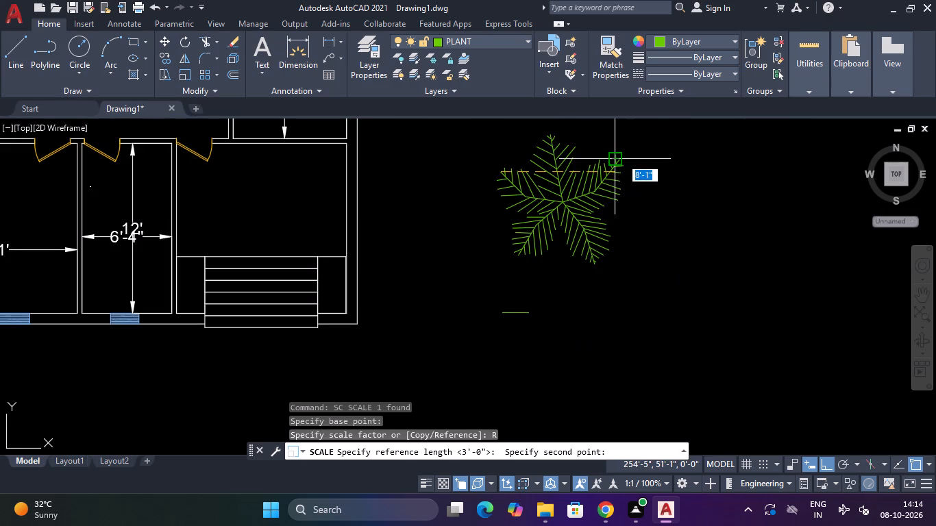
pyautogui.scroll(2, 624, 159)
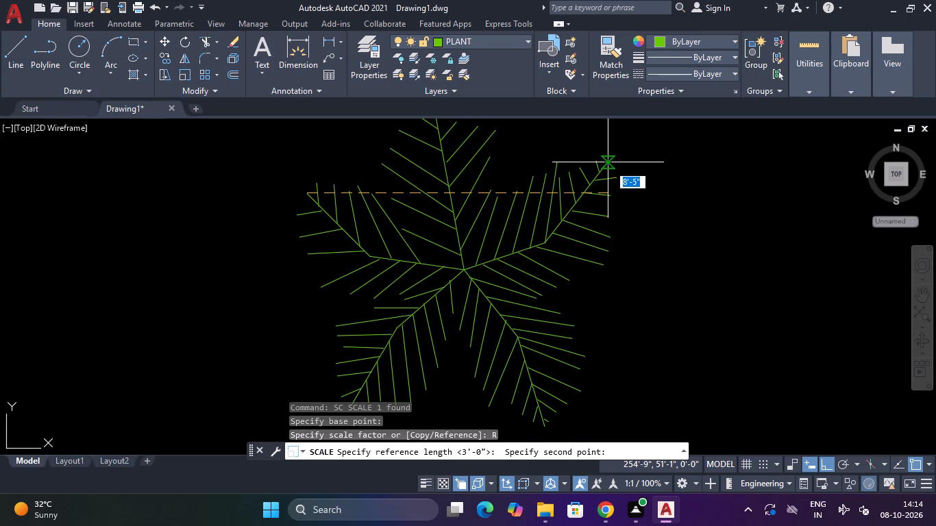
pyautogui.click(608, 164)
pyautogui.scroll(-2, 630, 198)
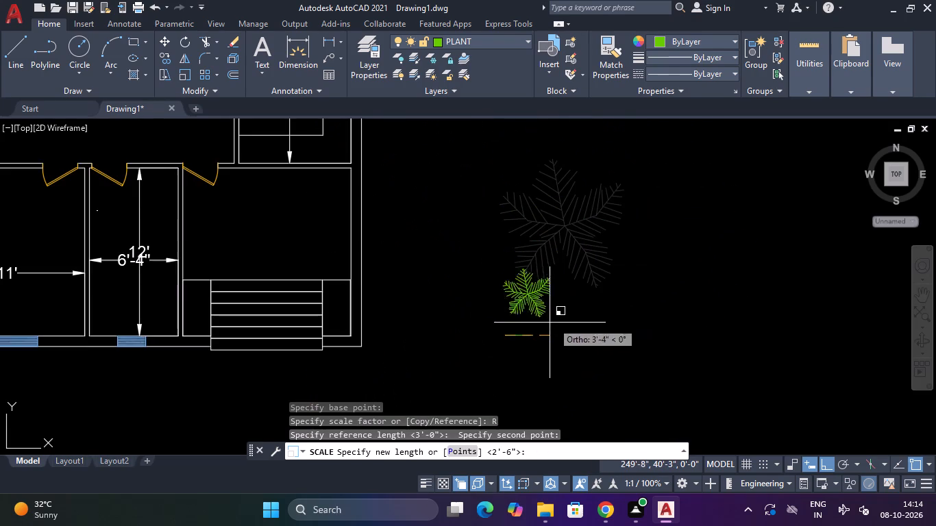
pyautogui.scroll(3, 528, 332)
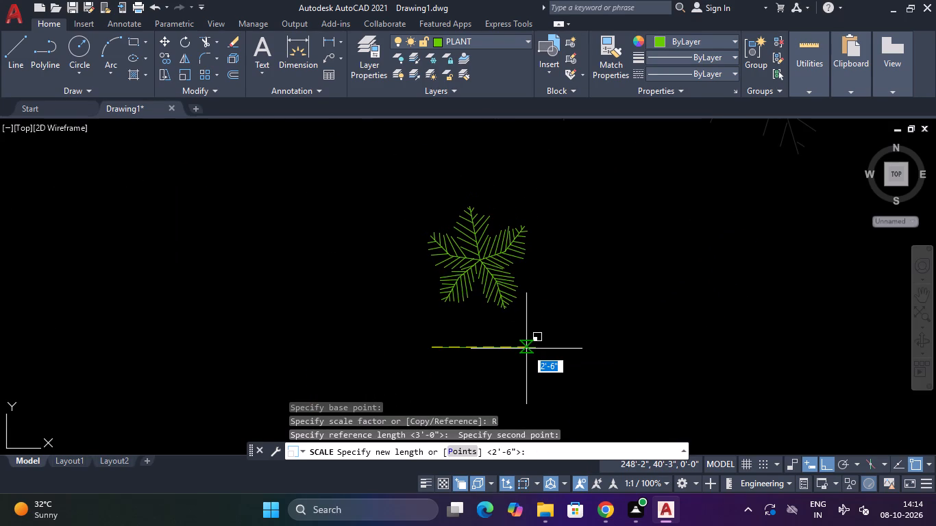
pyautogui.click(534, 346)
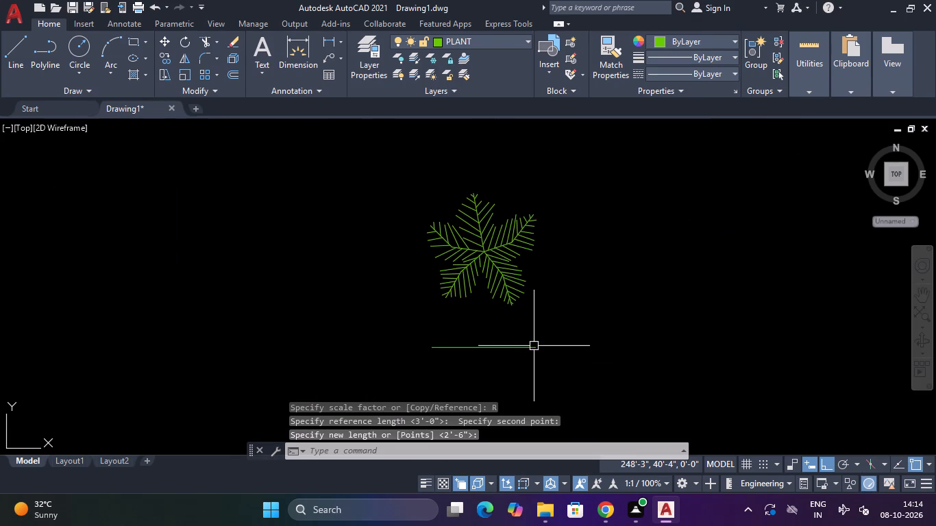
pyautogui.scroll(-3, 566, 293)
pyautogui.scroll(2, 566, 293)
pyautogui.press('Escape')
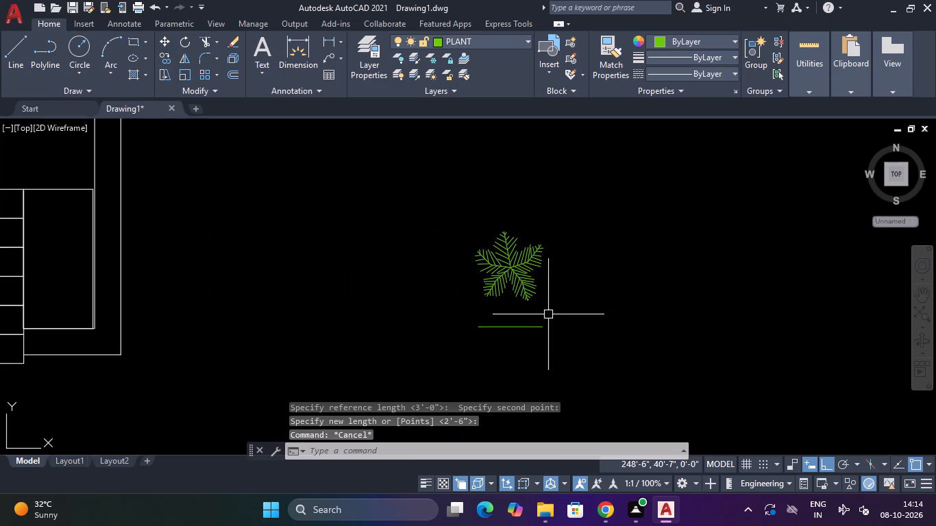
# Delete the 1'10" helper line below the scaled palm tree.
pyautogui.click(548, 314)
pyautogui.click(526, 337)
pyautogui.press('Delete')
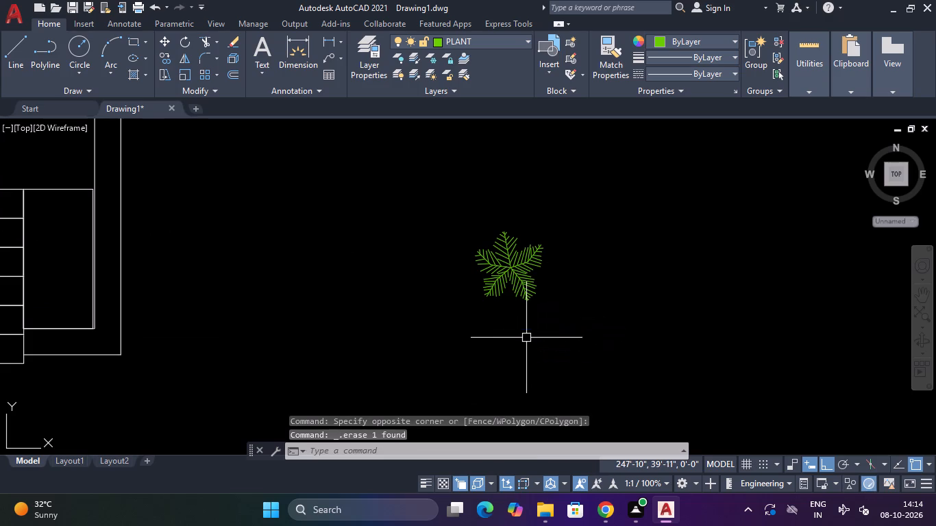
# Copy the palm tree from its centre into the narrow boxes on both sides of the entrance steps.
pyautogui.moveTo(557, 190); pyautogui.dragTo(551, 216)
pyautogui.click(471, 334)
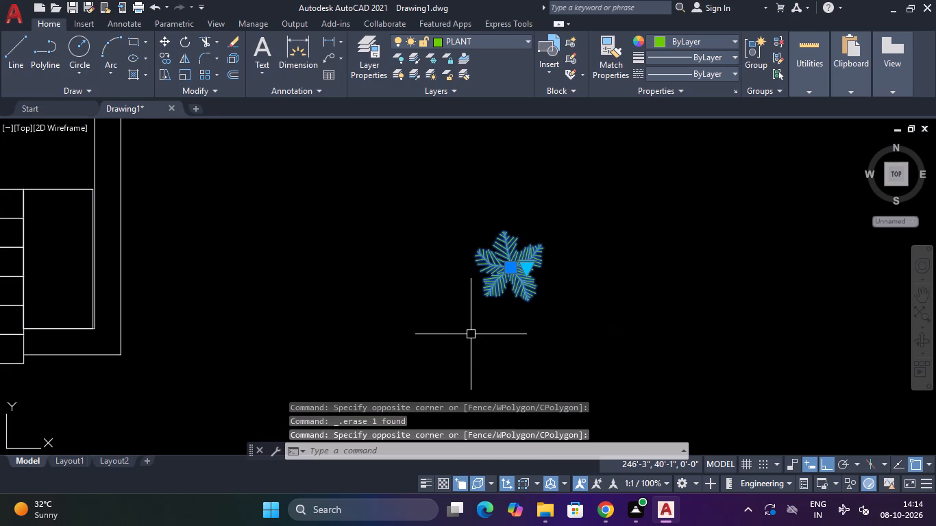
pyautogui.press('c')
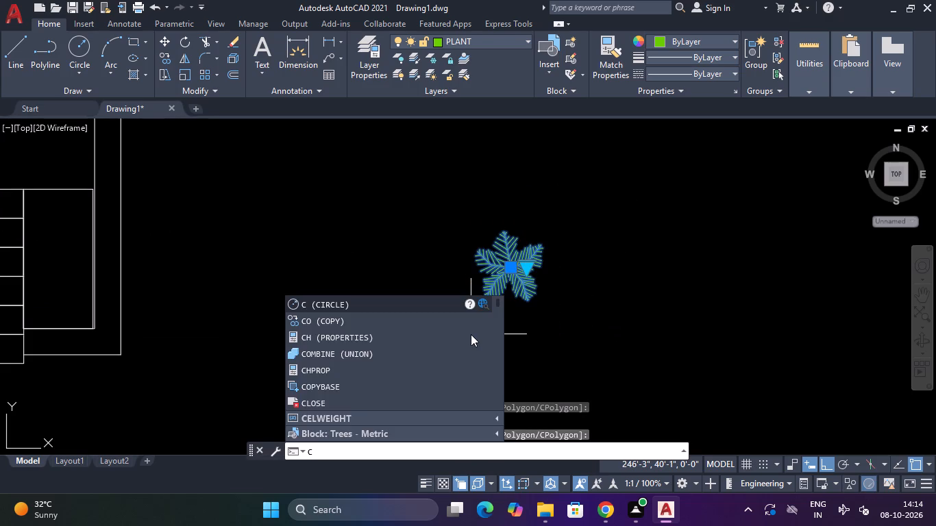
pyautogui.write('O')
pyautogui.press('space')
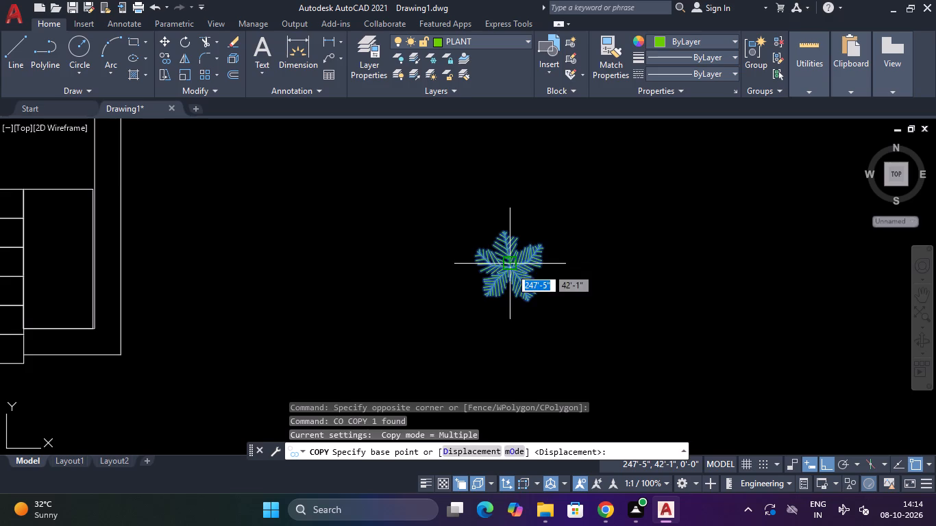
pyautogui.click(510, 268)
pyautogui.moveTo(304, 279); pyautogui.dragTo(444, 220, button='middle')
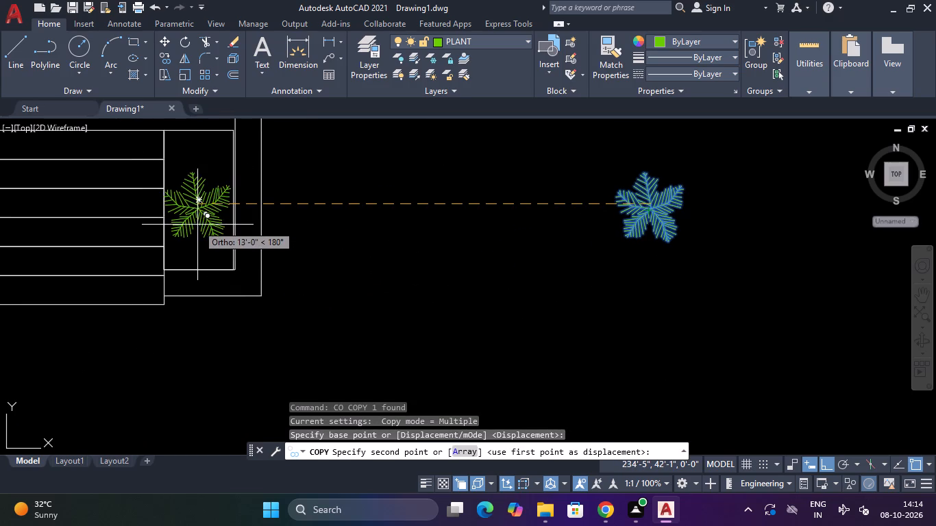
pyautogui.scroll(2, 197, 225)
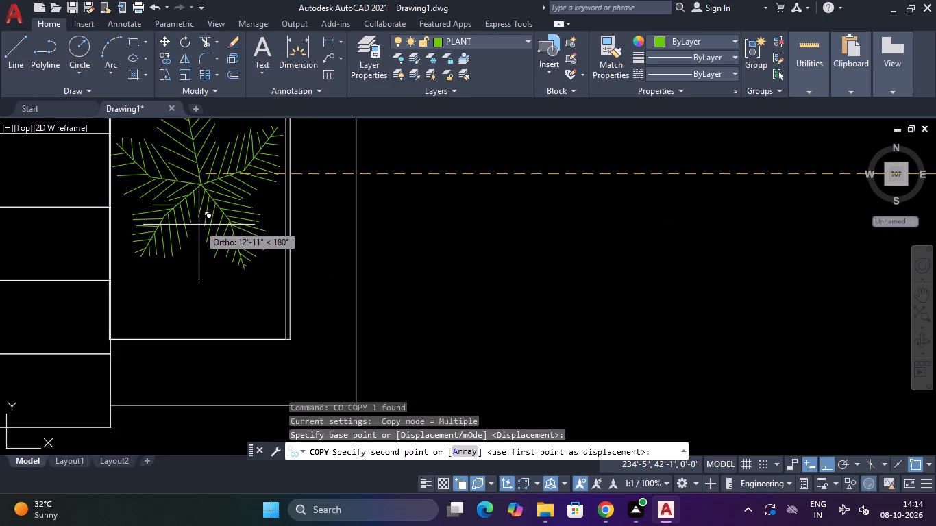
pyautogui.click(199, 225)
pyautogui.moveTo(201, 223); pyautogui.dragTo(404, 212, button='middle')
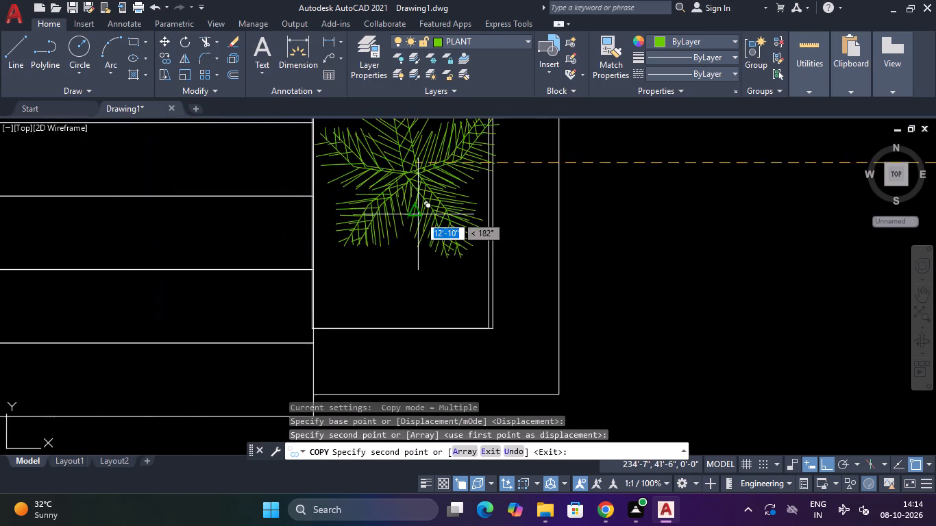
pyautogui.scroll(-3, 419, 216)
pyautogui.scroll(2, 202, 208)
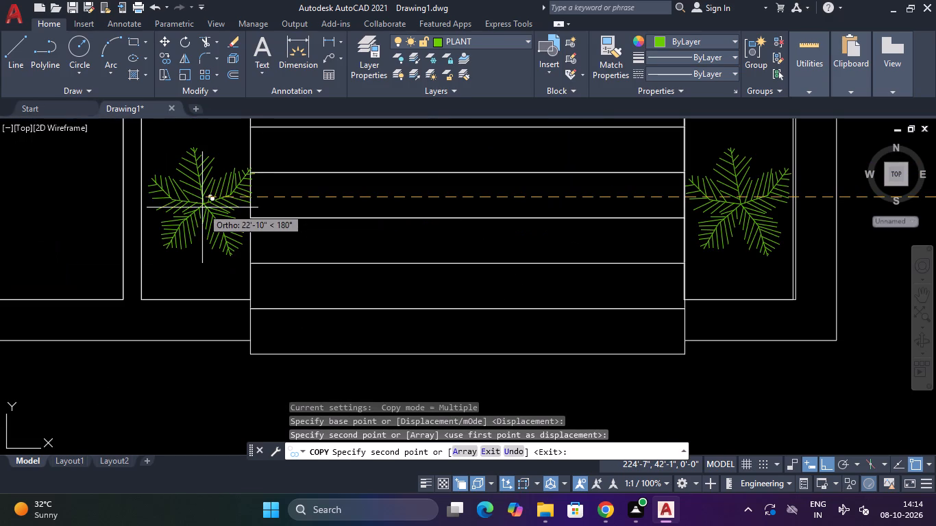
pyautogui.click(196, 200)
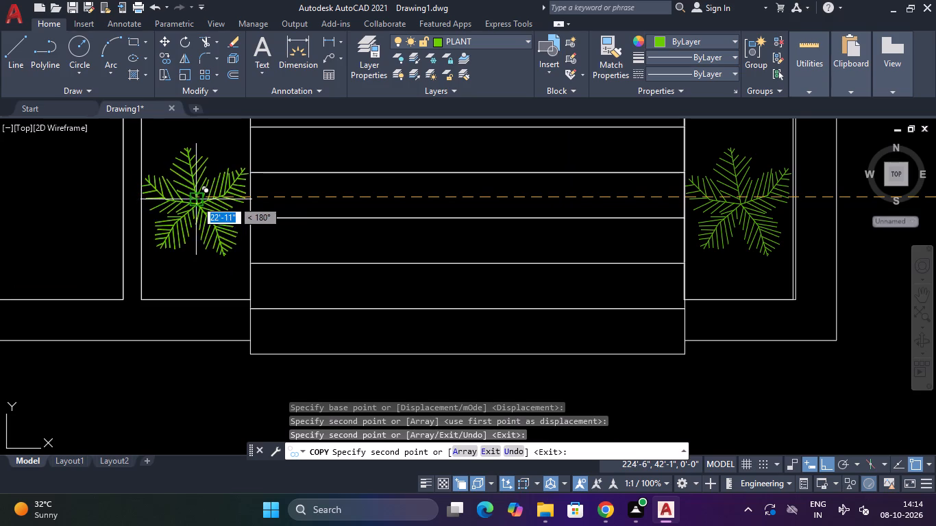
pyautogui.scroll(-2, 196, 200)
pyautogui.press('Escape')
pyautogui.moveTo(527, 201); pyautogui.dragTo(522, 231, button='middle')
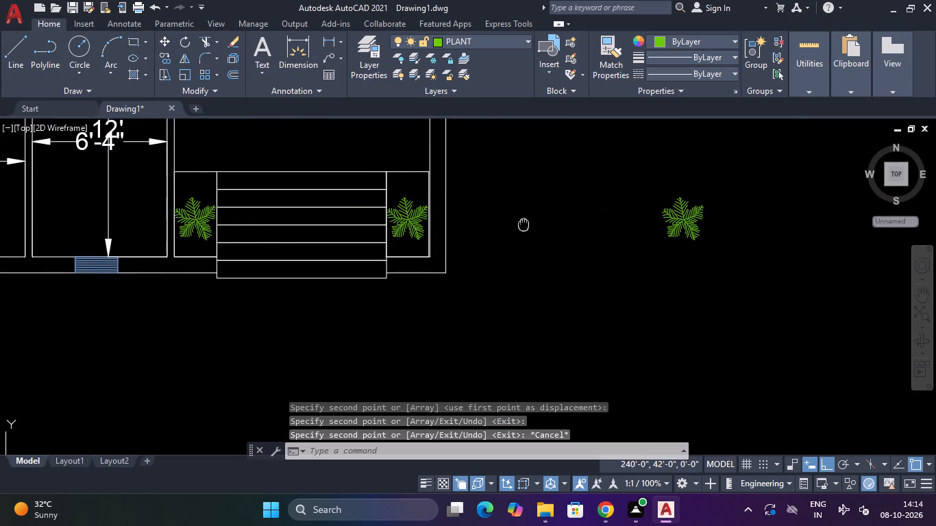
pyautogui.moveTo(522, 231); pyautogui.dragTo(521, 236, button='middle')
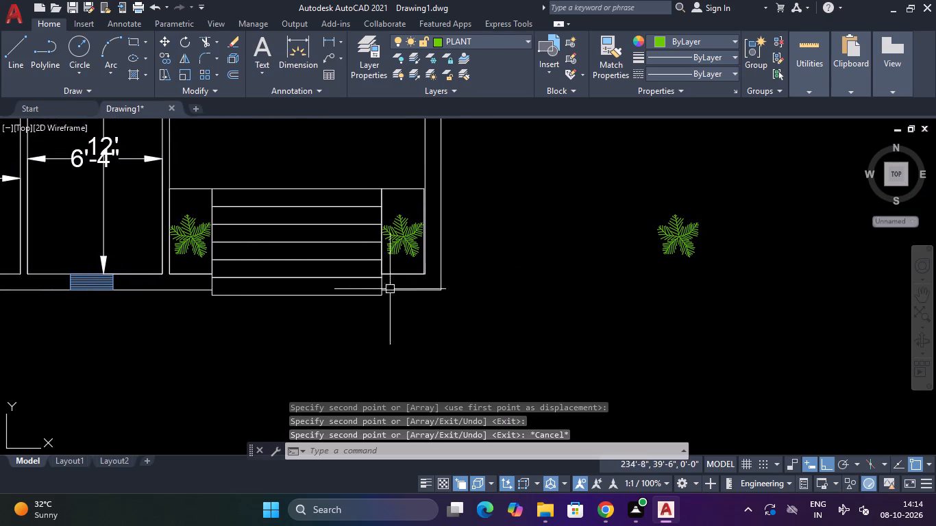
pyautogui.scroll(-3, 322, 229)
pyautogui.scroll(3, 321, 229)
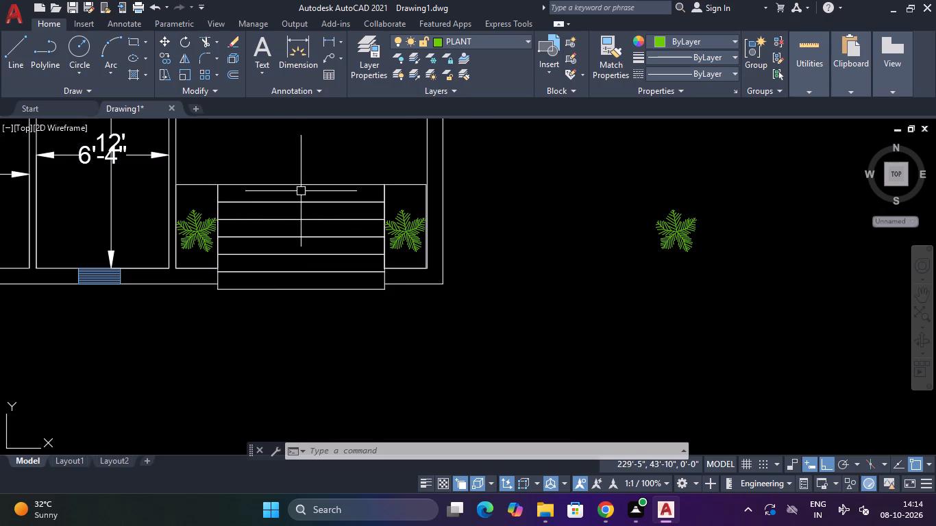
# Draw a vertical line through the middle of the entrance steps, from their top edge to the bottom edge.
pyautogui.press('l')
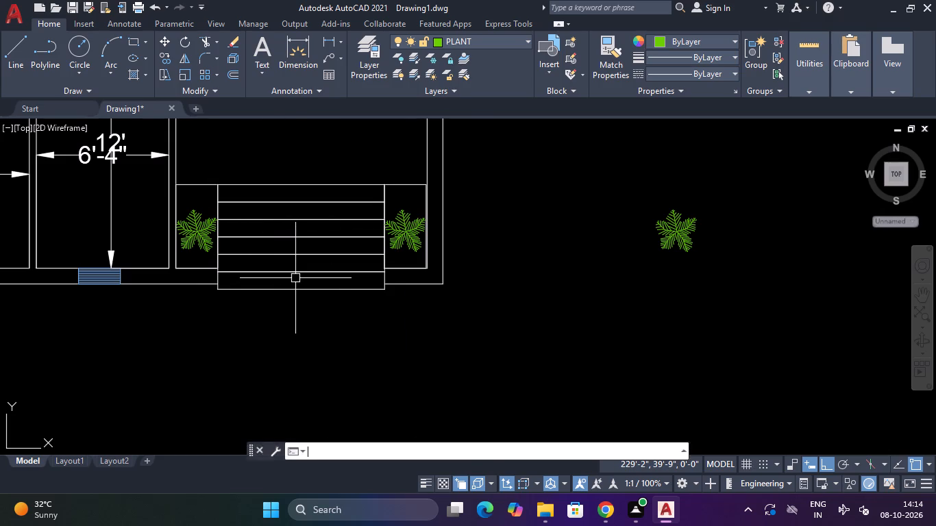
pyautogui.press('space')
pyautogui.click(299, 188)
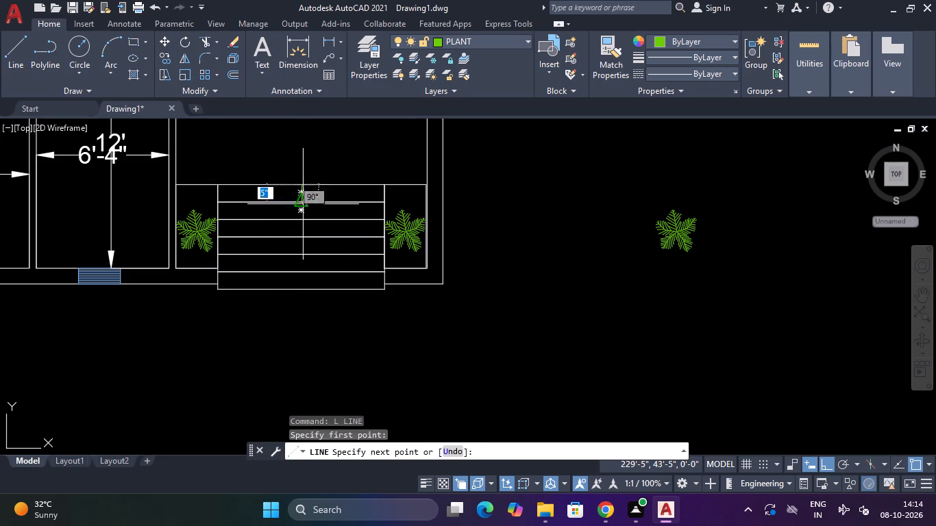
pyautogui.click(301, 295)
pyautogui.press('Escape')
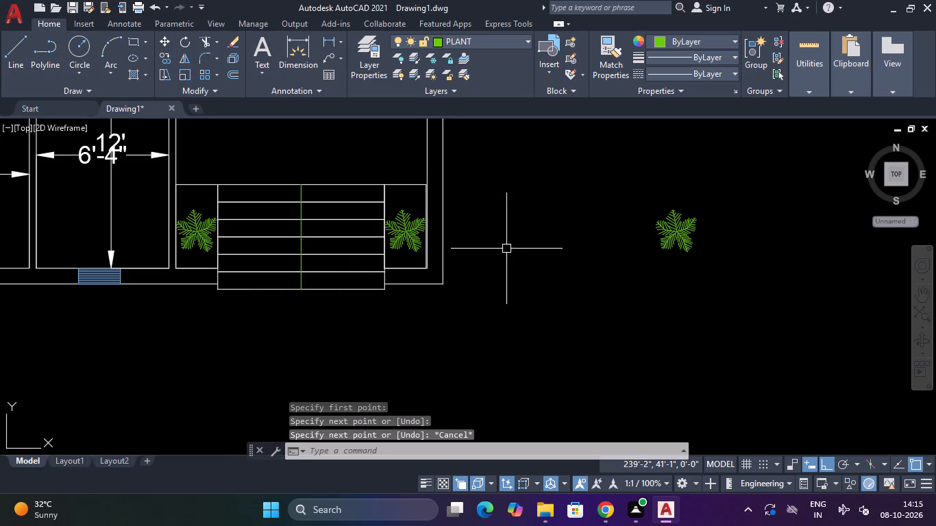
# Make layer 0 current and draw a short horizontal helper line, about 1'1" long, inside the uppermost entrance step.
pyautogui.click(501, 44)
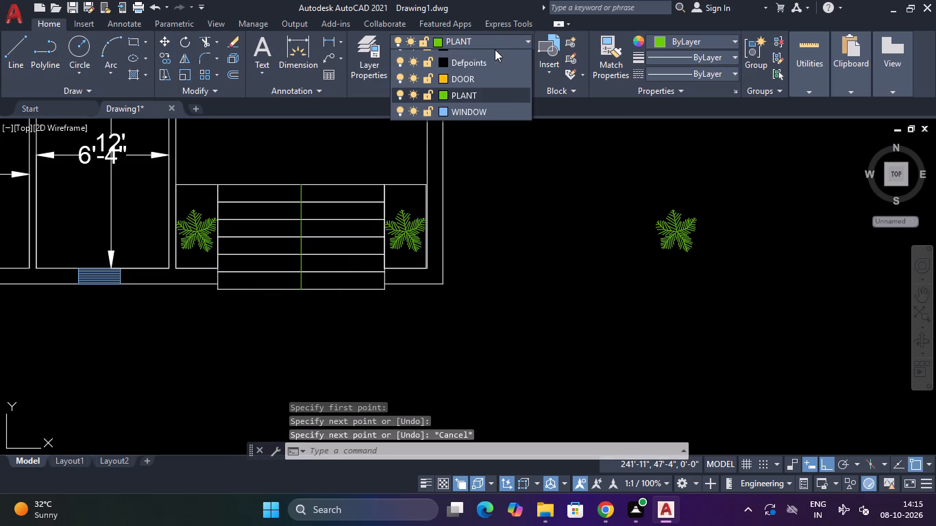
pyautogui.click(490, 60)
pyautogui.scroll(2, 288, 208)
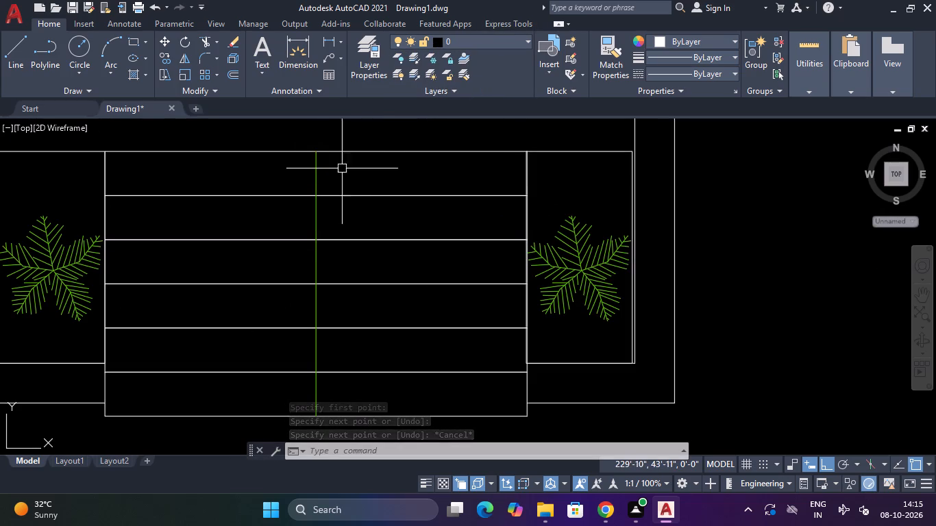
pyautogui.press('space')
pyautogui.moveTo(378, 175); pyautogui.dragTo(387, 177)
pyautogui.moveTo(426, 175); pyautogui.dragTo(419, 169)
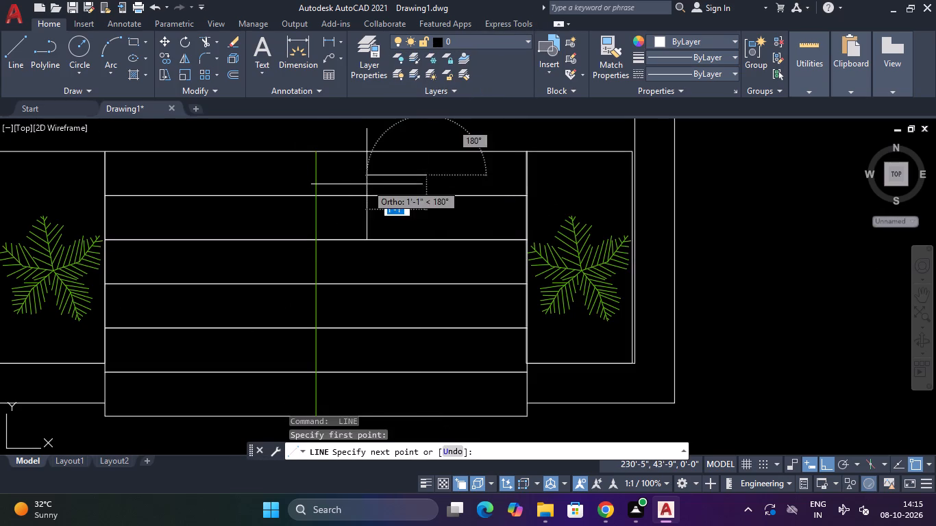
pyautogui.click(367, 184)
pyautogui.press('Escape')
# Match the properties of the short helper line onto the green vertical centre line of the steps.
pyautogui.press('m')
pyautogui.write('A')
pyautogui.press('space')
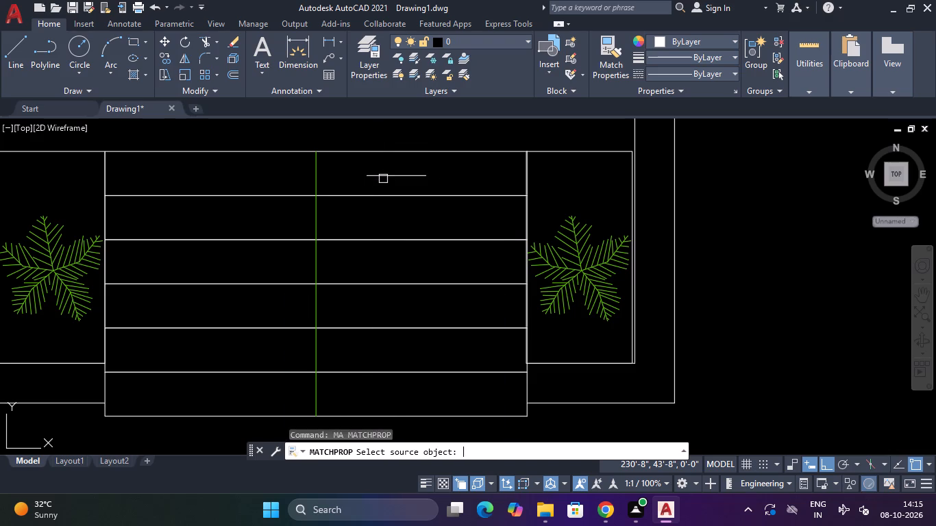
pyautogui.click(389, 175)
pyautogui.click(316, 164)
pyautogui.press('Escape')
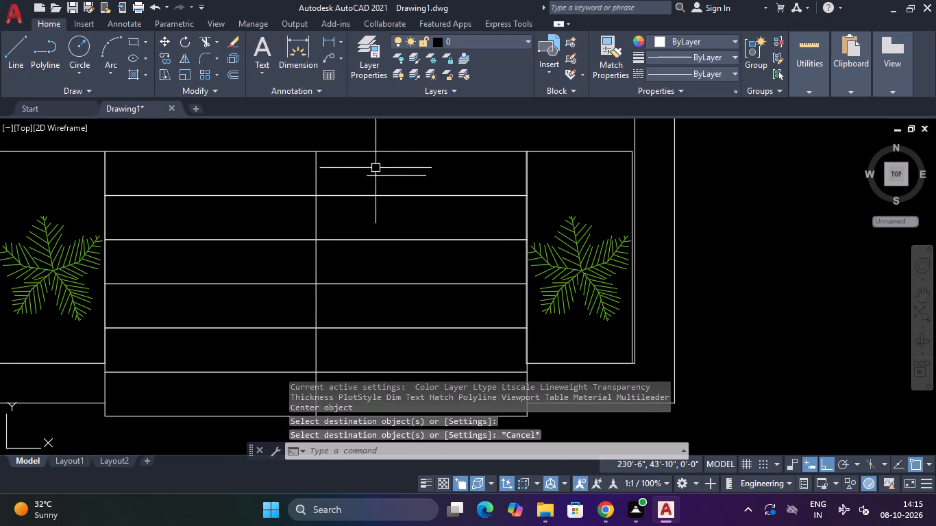
# Delete the short horizontal helper line in the uppermost entrance step.
pyautogui.moveTo(391, 167); pyautogui.dragTo(391, 174)
pyautogui.click(385, 186)
pyautogui.press('Delete')
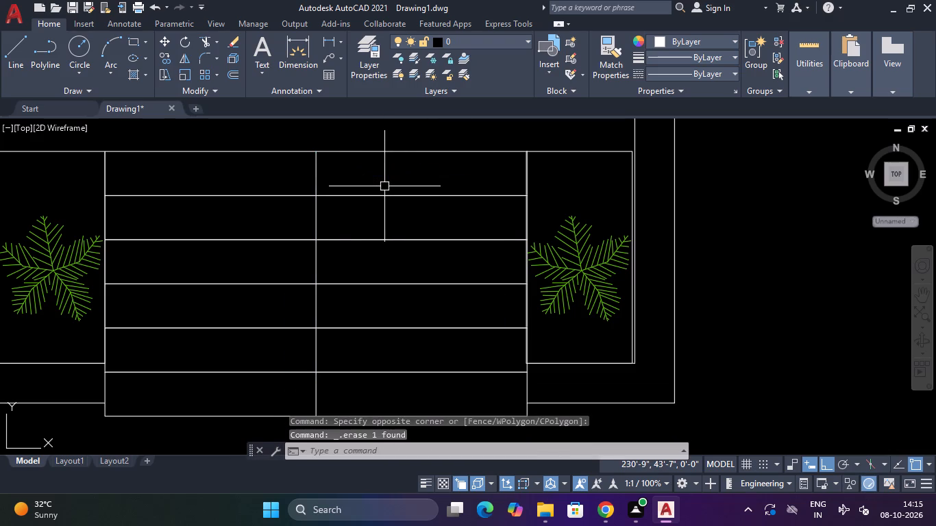
# Offset the steps' vertical centre line by 2" to both sides.
pyautogui.scroll(1, 384, 186)
pyautogui.scroll(-2, 384, 184)
pyautogui.press('Escape')
pyautogui.write('O')
pyautogui.press('space')
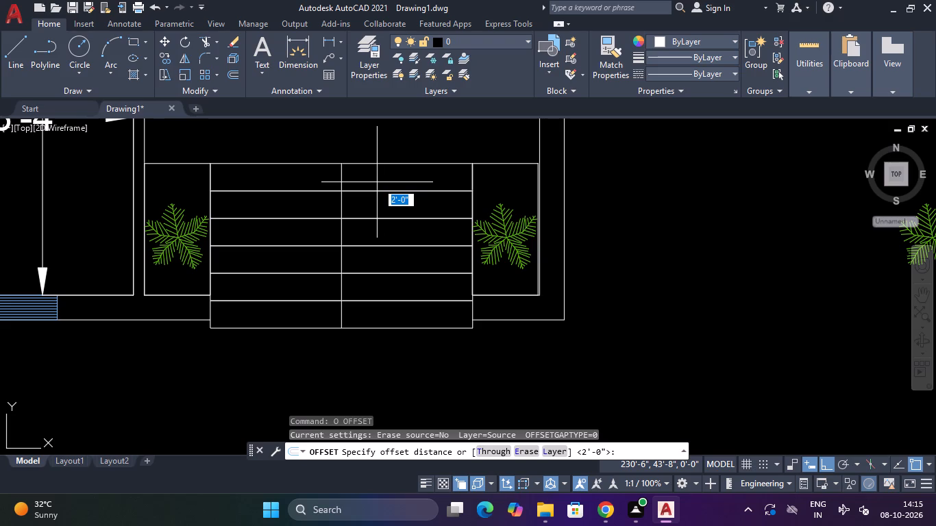
pyautogui.write('2"')
pyautogui.press('Return')
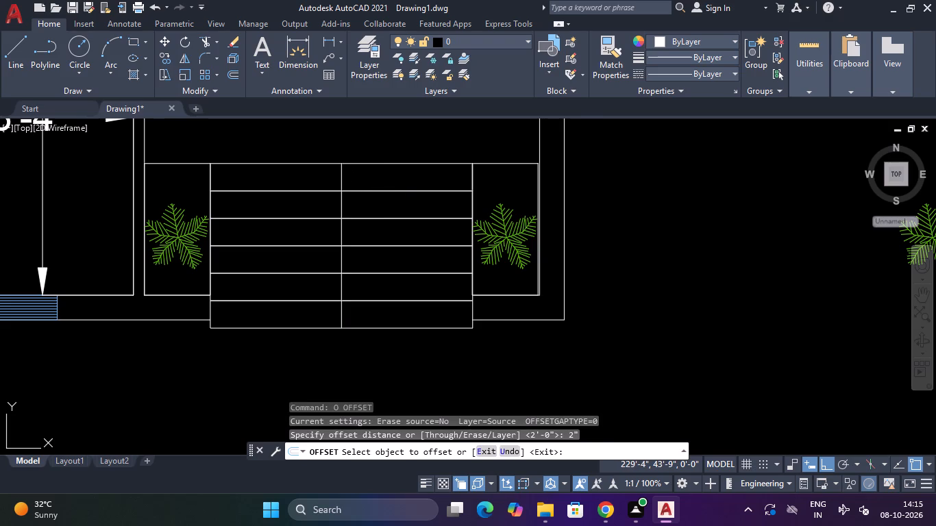
pyautogui.click(338, 179)
pyautogui.click(369, 178)
pyautogui.click(338, 179)
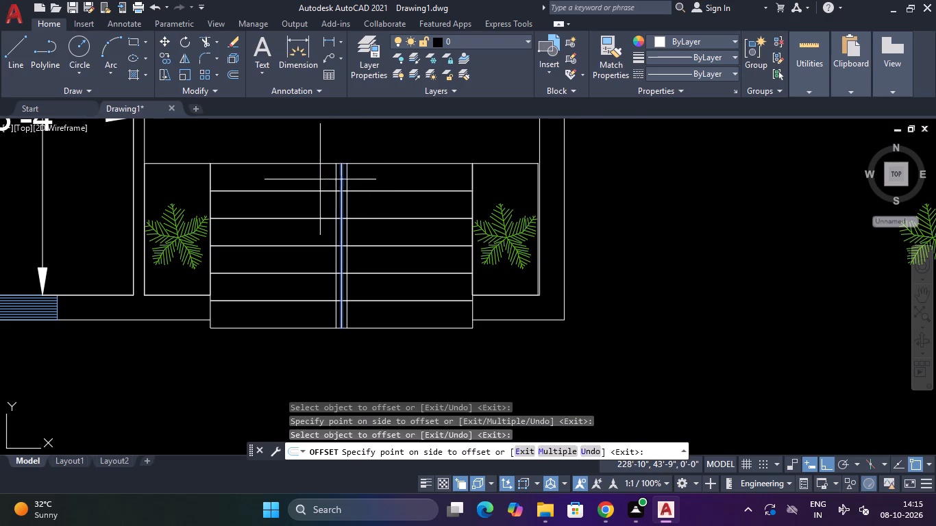
pyautogui.click(320, 179)
pyautogui.press('Escape')
# Trim the top edge of the entrance steps between the two offset lines.
pyautogui.scroll(2, 361, 181)
pyautogui.scroll(-2, 361, 181)
pyautogui.moveTo(362, 181); pyautogui.dragTo(399, 168, button='middle')
pyautogui.scroll(1, 399, 168)
pyautogui.scroll(-2, 399, 168)
pyautogui.press('Escape')
pyautogui.press('Escape')
pyautogui.write('TR')
pyautogui.press('space')
pyautogui.scroll(4, 381, 160)
pyautogui.click(383, 151)
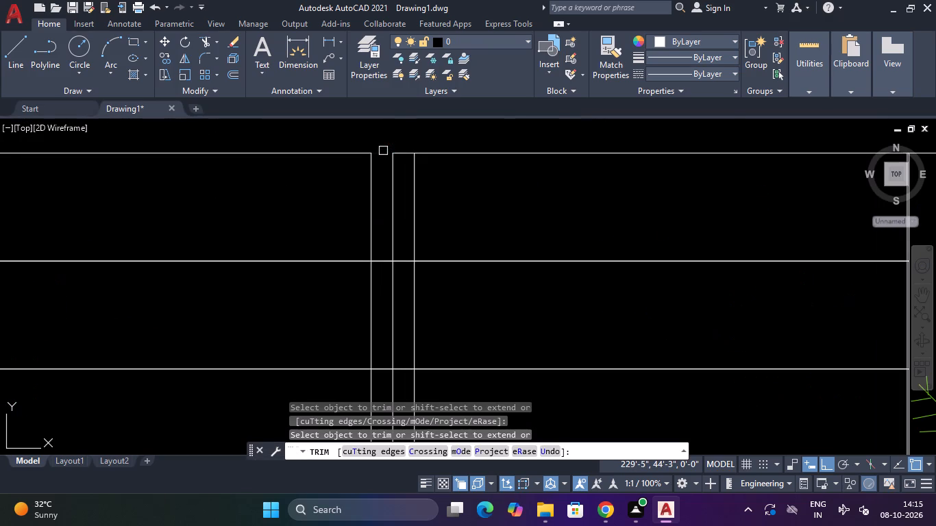
pyautogui.click(399, 151)
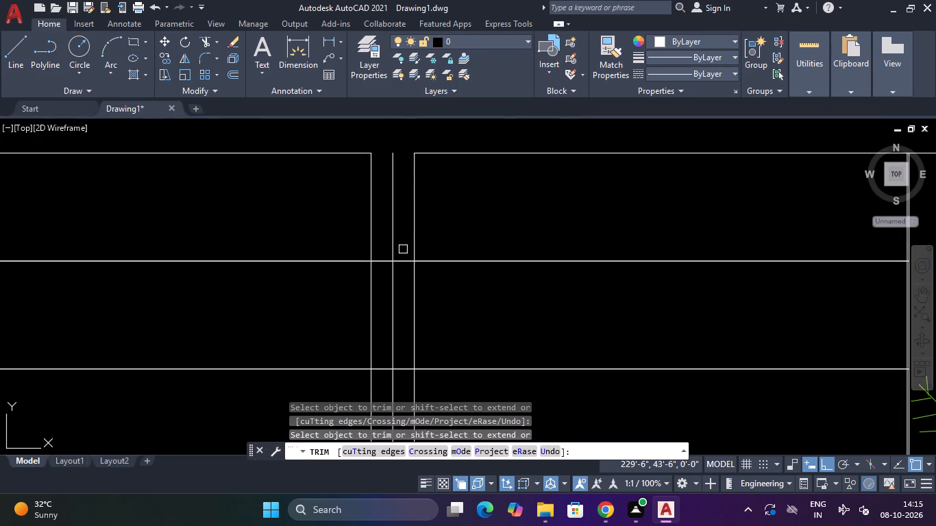
# Trim the first tread line below the top edge between the offset lines, along with the upper piece of the centre line.
pyautogui.click(403, 262)
pyautogui.press('Escape')
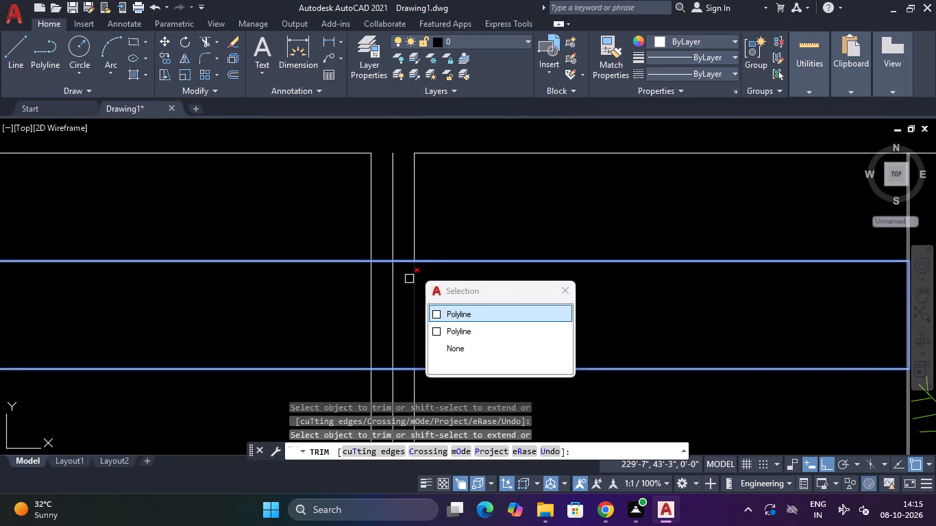
pyautogui.click(404, 262)
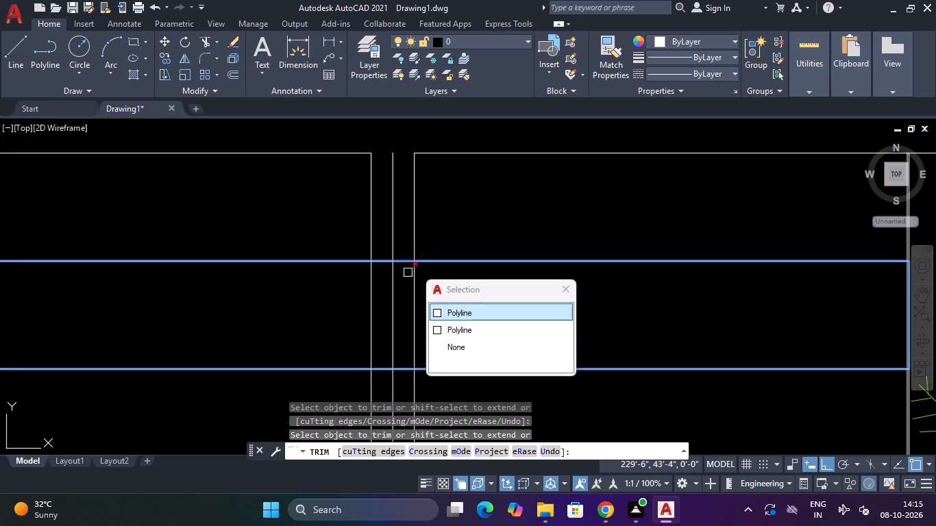
pyautogui.click(451, 305)
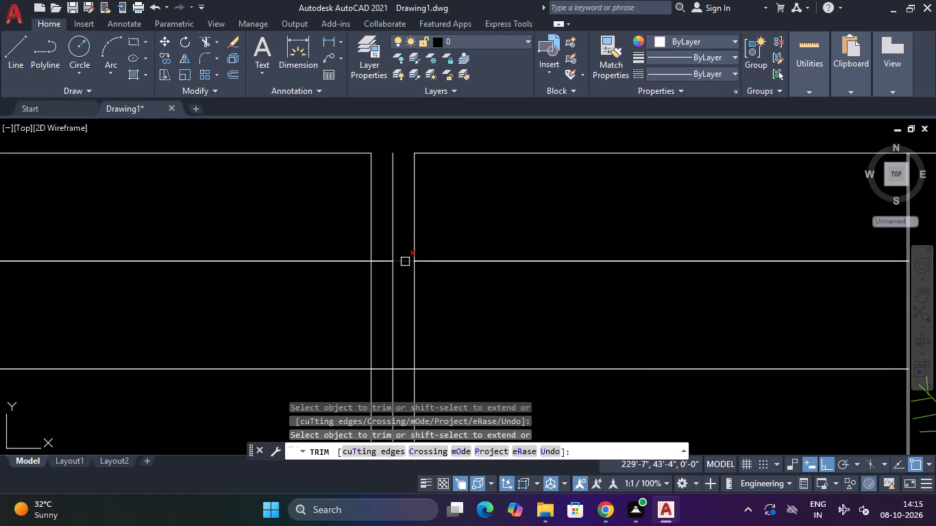
pyautogui.click(405, 262)
pyautogui.click(385, 264)
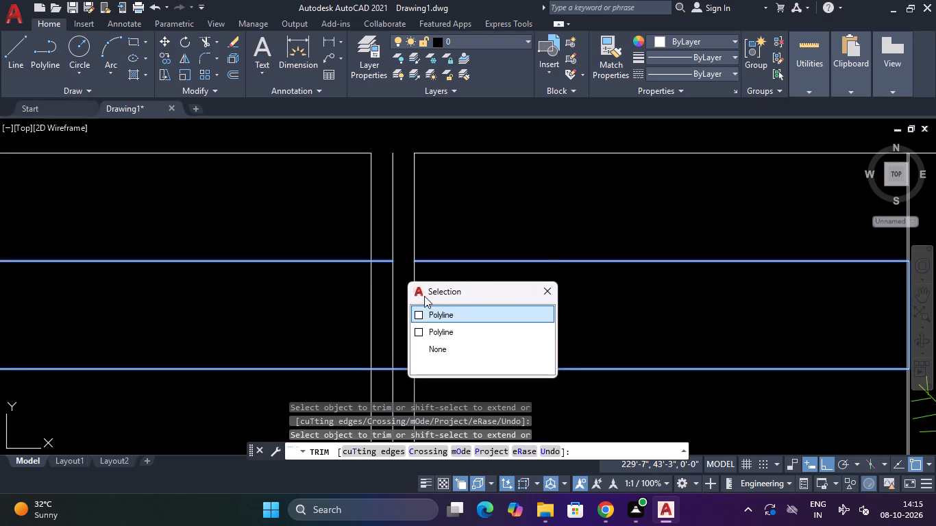
pyautogui.moveTo(432, 312); pyautogui.dragTo(426, 310)
pyautogui.click(420, 313)
pyautogui.click(417, 308)
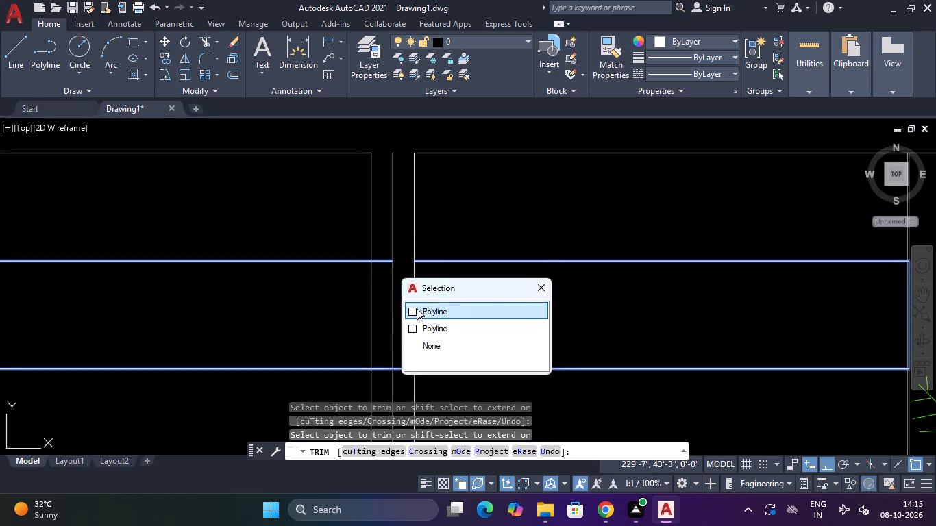
pyautogui.click(408, 307)
pyautogui.click(419, 309)
pyautogui.click(424, 311)
pyautogui.click(458, 315)
pyautogui.doubleClick(472, 318)
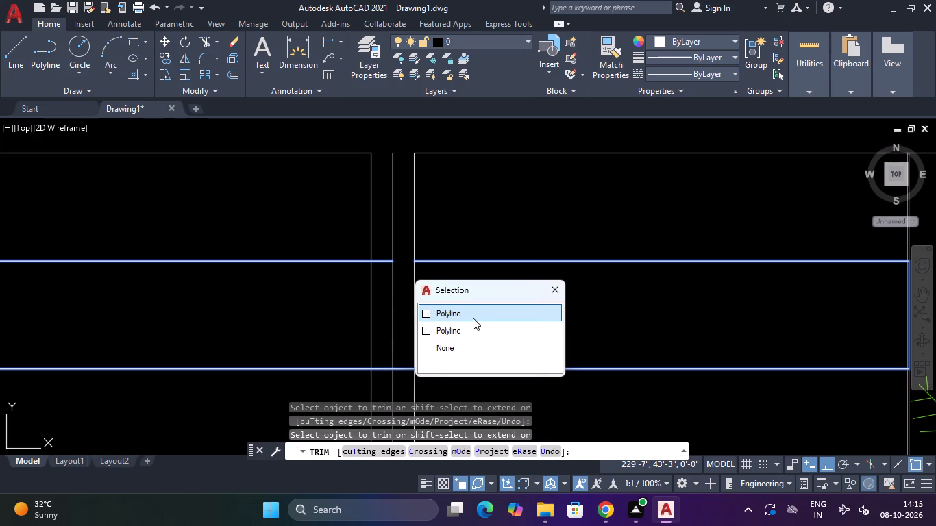
pyautogui.click(378, 262)
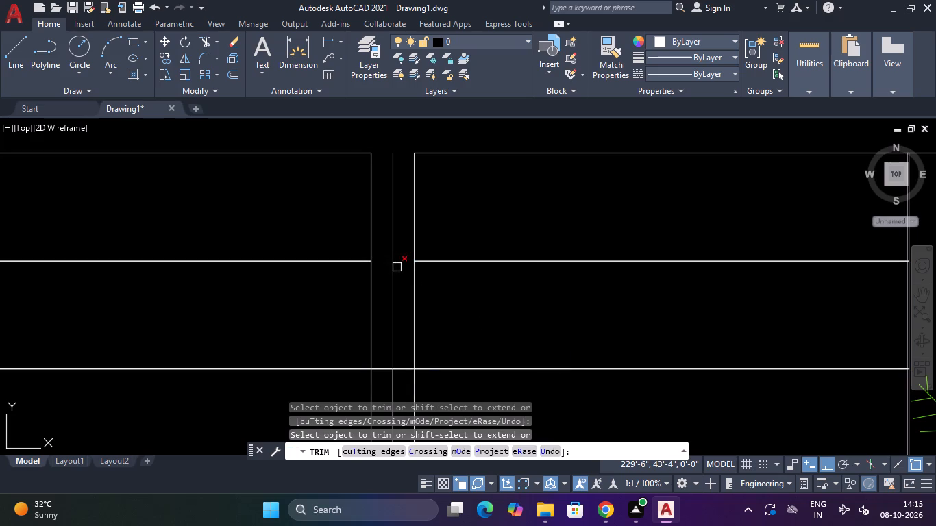
pyautogui.click(396, 263)
# Trim the second tread line between the offset lines, along with the centre line piece just below it.
pyautogui.scroll(-2, 397, 266)
pyautogui.moveTo(393, 279); pyautogui.dragTo(432, 155, button='middle')
pyautogui.scroll(1, 435, 159)
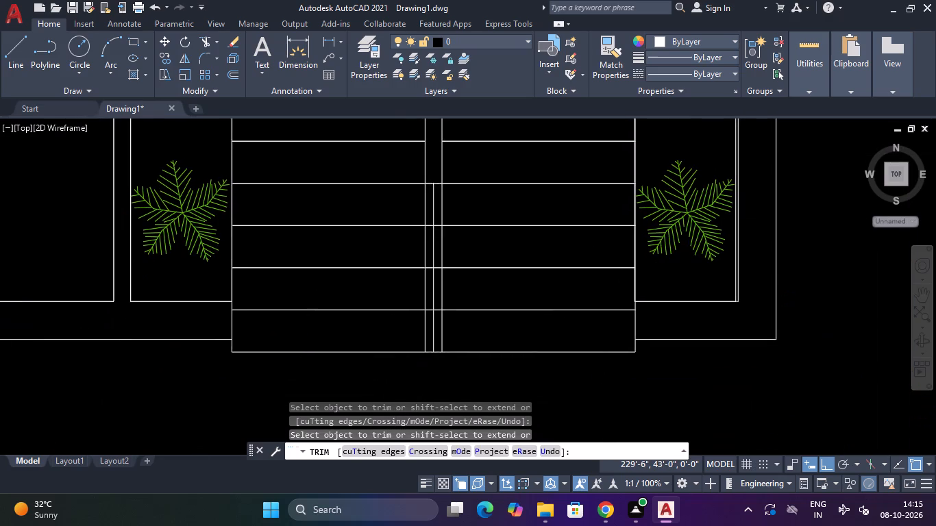
pyautogui.scroll(1, 435, 159)
pyautogui.click(439, 179)
pyautogui.click(436, 250)
pyautogui.moveTo(415, 184); pyautogui.dragTo(417, 195)
pyautogui.doubleClick(417, 239)
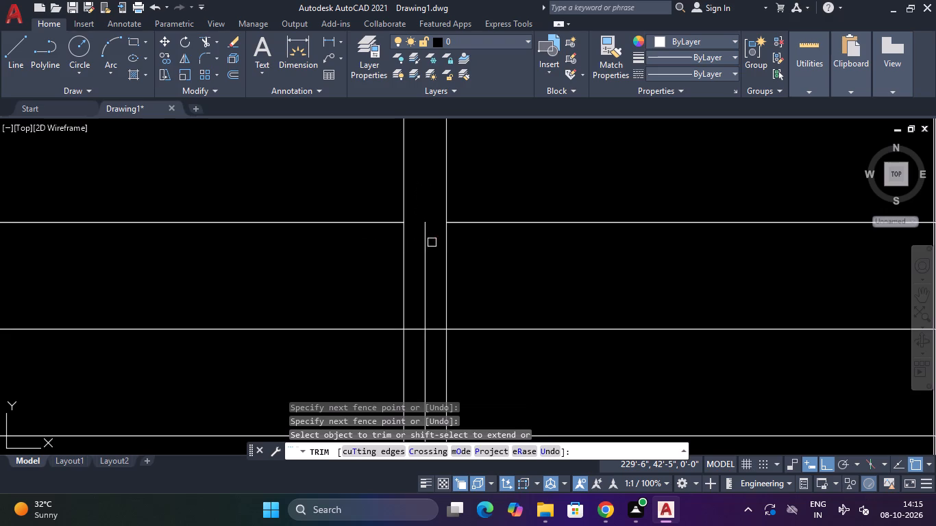
pyautogui.click(432, 242)
pyautogui.click(418, 245)
# Trim the third tread line between the offset lines, along with the centre line piece just below it.
pyautogui.scroll(-2, 436, 283)
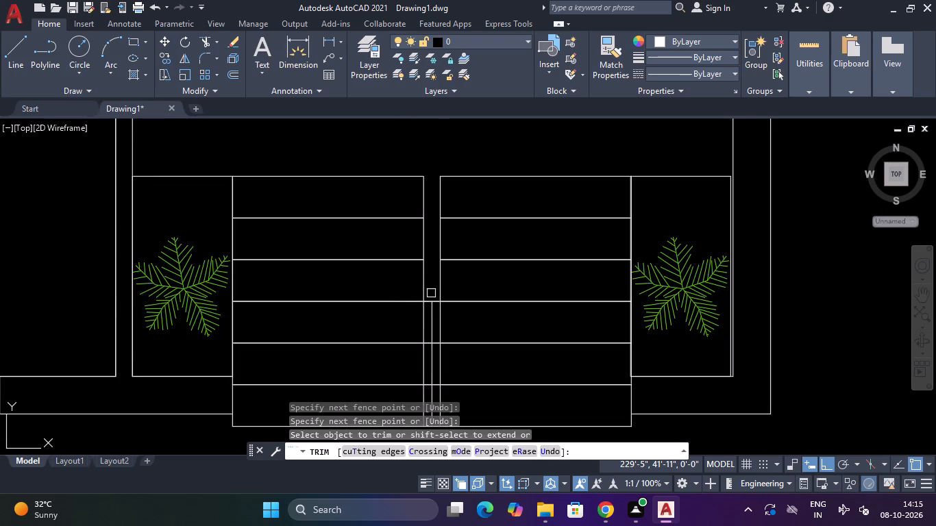
pyautogui.scroll(1, 433, 295)
pyautogui.click(431, 297)
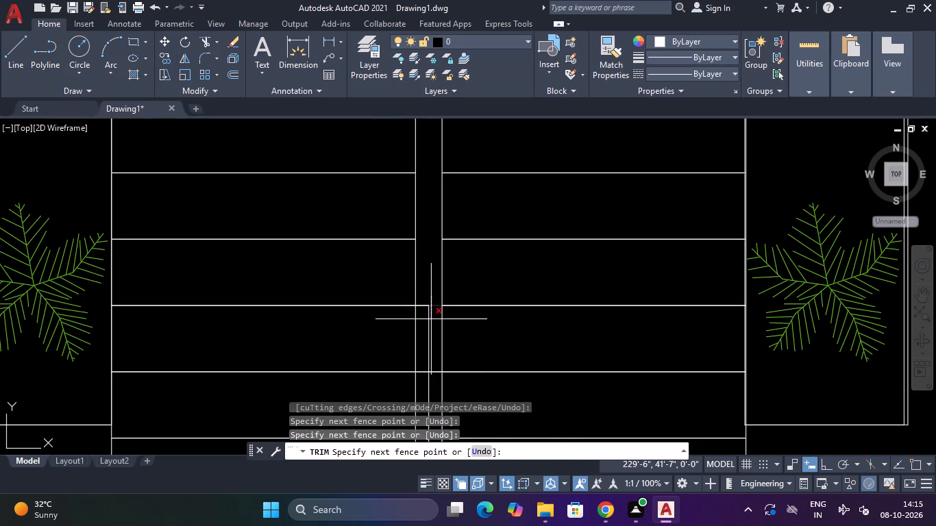
pyautogui.click(431, 319)
pyautogui.click(423, 287)
pyautogui.click(423, 312)
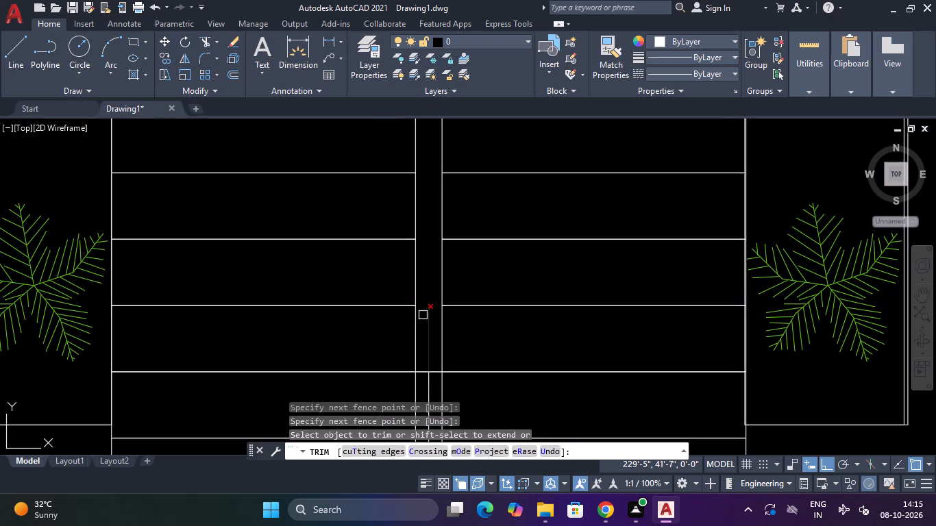
pyautogui.click(431, 316)
# Trim the fourth tread line between the offset lines, along with the centre line piece just below it.
pyautogui.scroll(-1, 429, 321)
pyautogui.moveTo(426, 326); pyautogui.dragTo(465, 229, button='middle')
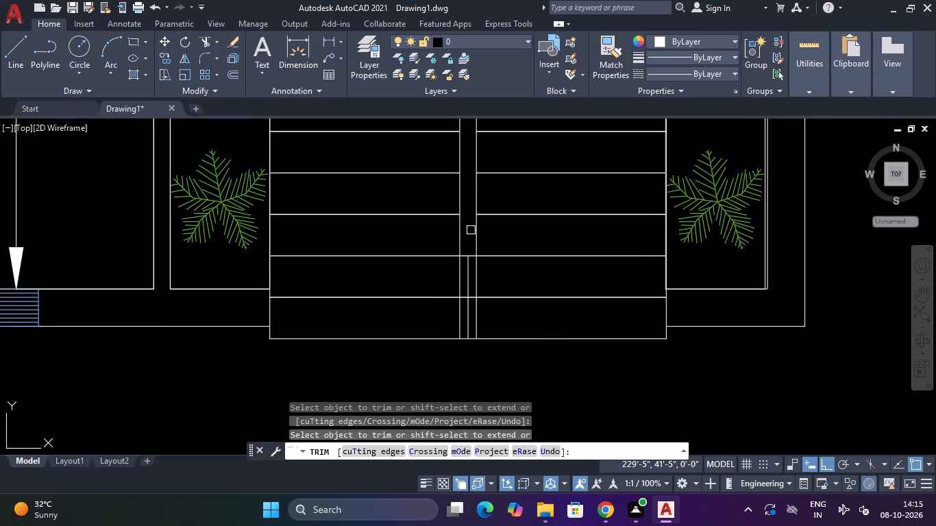
pyautogui.scroll(2, 472, 250)
pyautogui.click(463, 254)
pyautogui.click(460, 287)
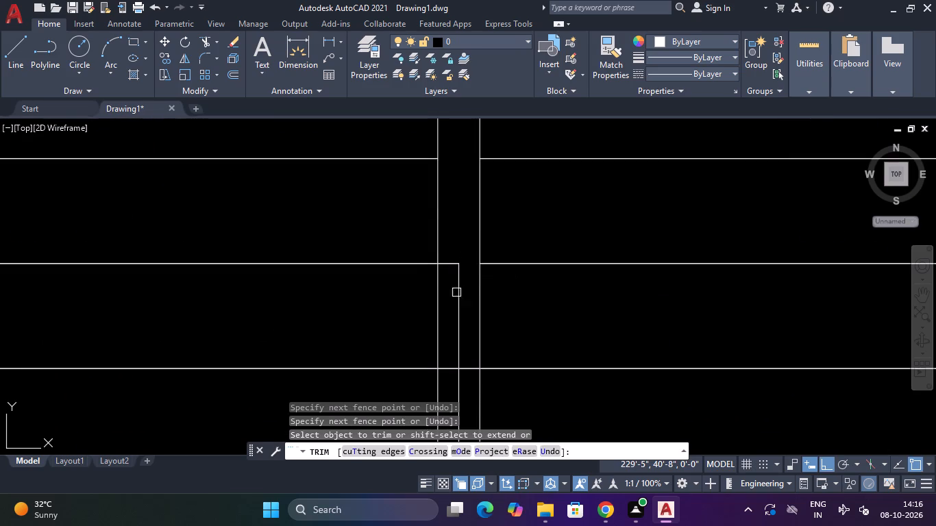
pyautogui.click(463, 291)
pyautogui.click(445, 297)
pyautogui.click(452, 284)
pyautogui.click(446, 244)
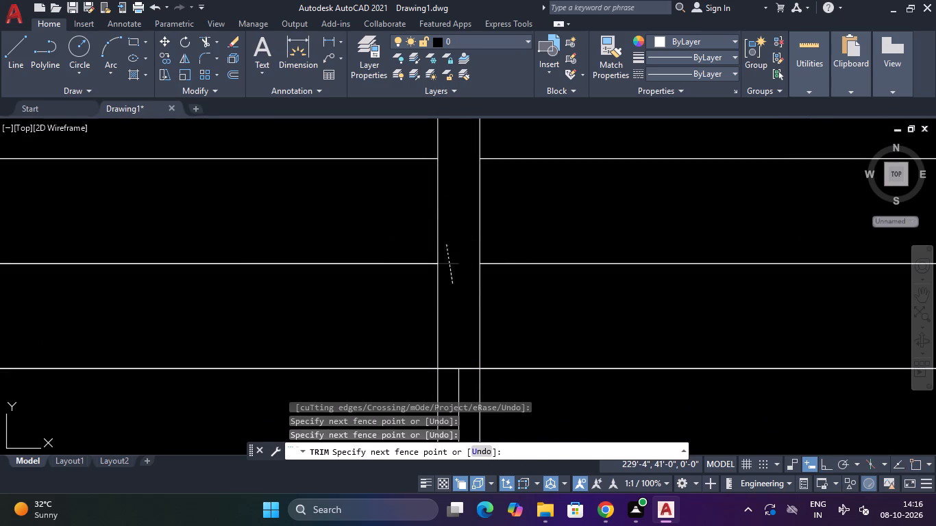
# Trim the fifth tread line, the last piece of the centre line and the bottom edge of the steps between the offset lines.
pyautogui.scroll(-2, 452, 244)
pyautogui.moveTo(454, 276); pyautogui.dragTo(473, 206, button='middle')
pyautogui.scroll(2, 475, 218)
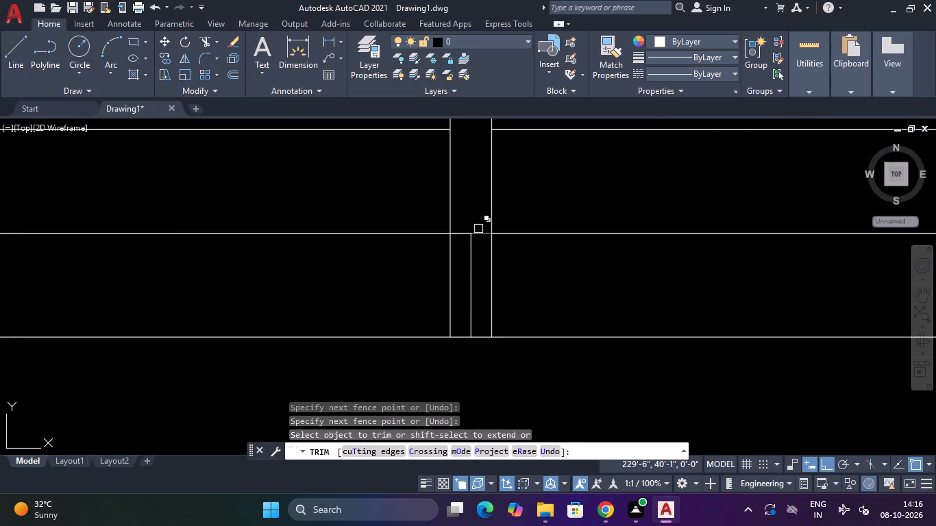
pyautogui.click(478, 218)
pyautogui.click(480, 243)
pyautogui.click(465, 218)
pyautogui.click(465, 240)
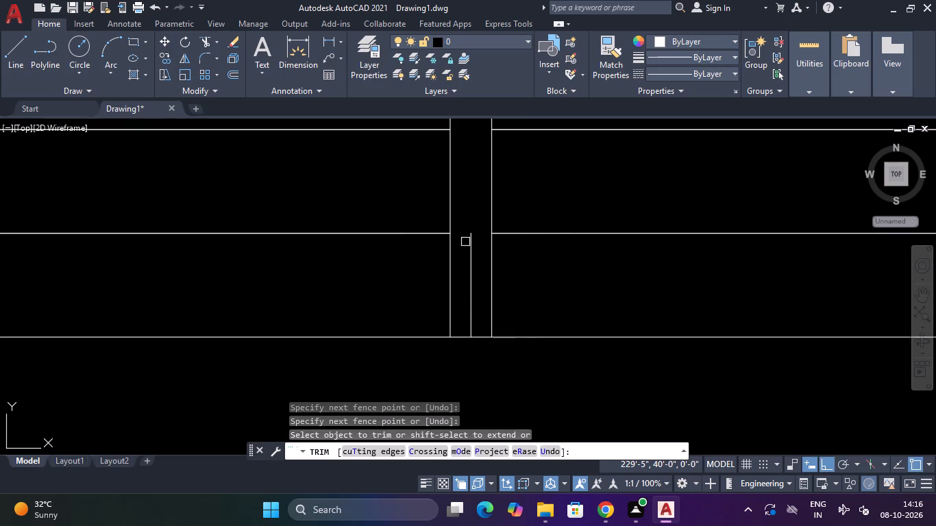
pyautogui.click(465, 247)
pyautogui.click(474, 249)
pyautogui.click(476, 283)
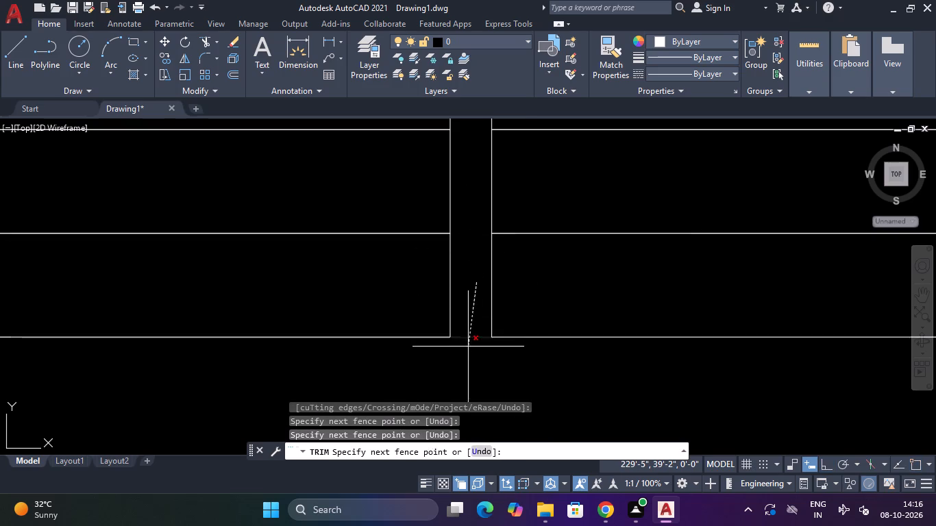
pyautogui.click(467, 347)
pyautogui.scroll(-4, 475, 329)
pyautogui.press('Escape')
pyautogui.scroll(1, 463, 229)
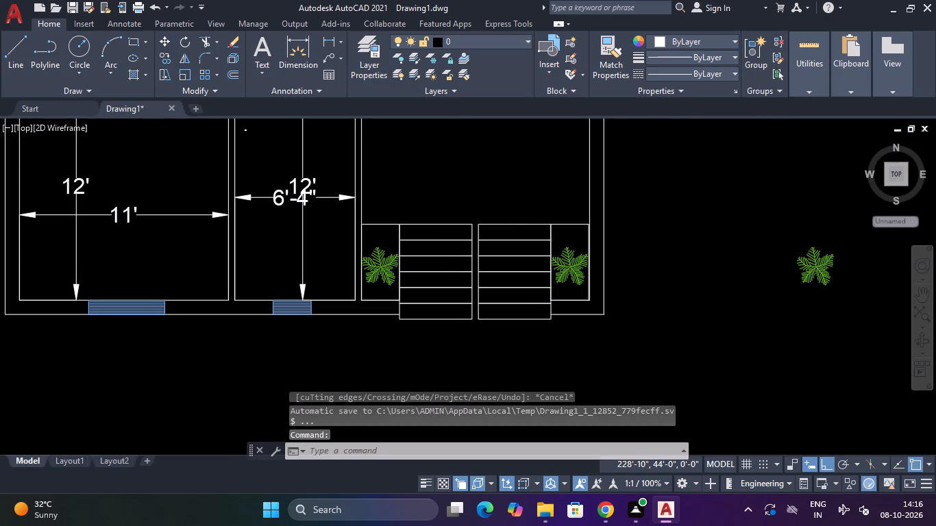
pyautogui.press('space')
pyautogui.press('Escape')
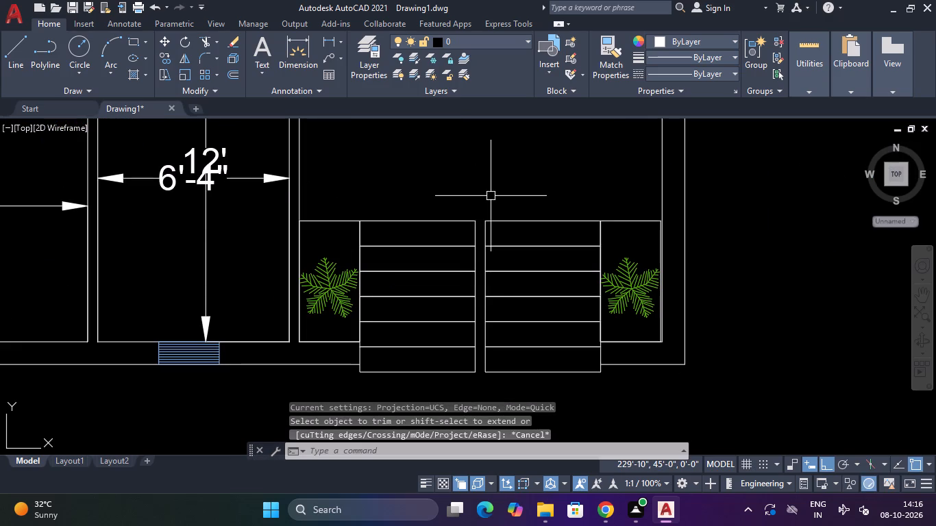
# Draw a short line closing the top of the central divider between the two stair flights.
pyautogui.write('L')
pyautogui.press('space')
pyautogui.scroll(2, 475, 211)
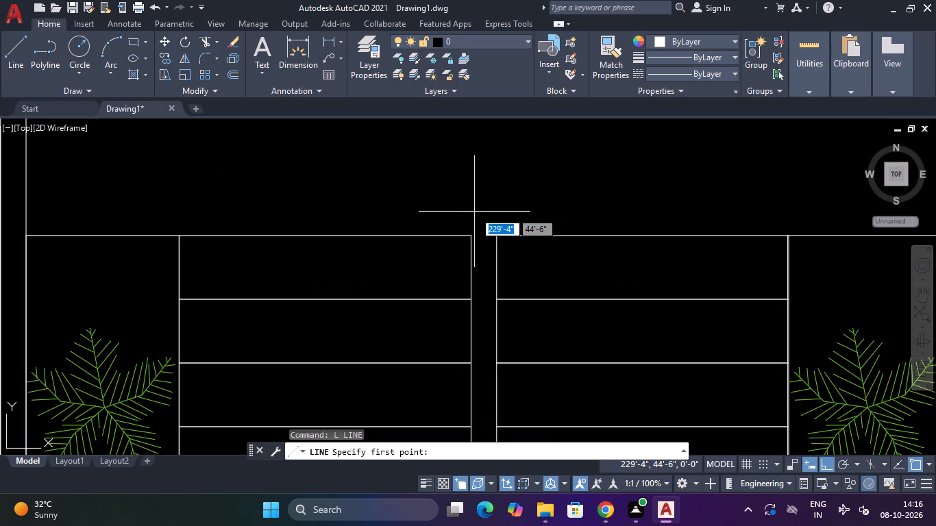
pyautogui.click(469, 237)
pyautogui.click(497, 236)
pyautogui.press('Escape')
pyautogui.scroll(-1, 486, 251)
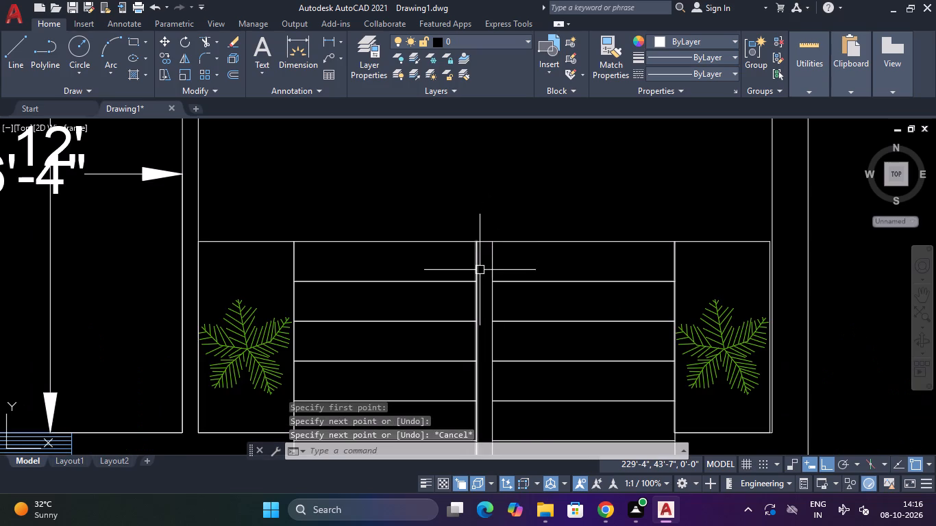
# Draw a 4" line closing the bottom of the central divider between the two stair flights.
pyautogui.moveTo(486, 262); pyautogui.dragTo(505, 114, button='middle')
pyautogui.press('space')
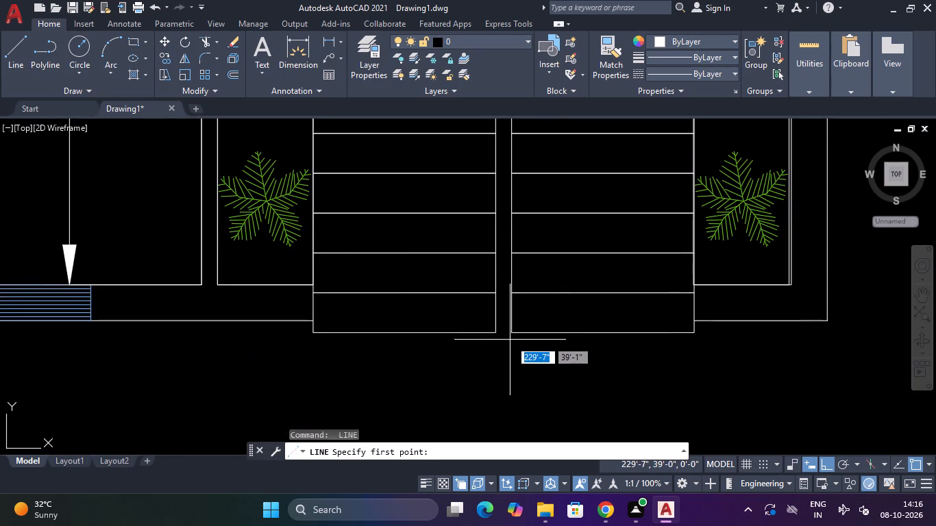
pyautogui.scroll(3, 504, 336)
pyautogui.moveTo(459, 330); pyautogui.dragTo(465, 331)
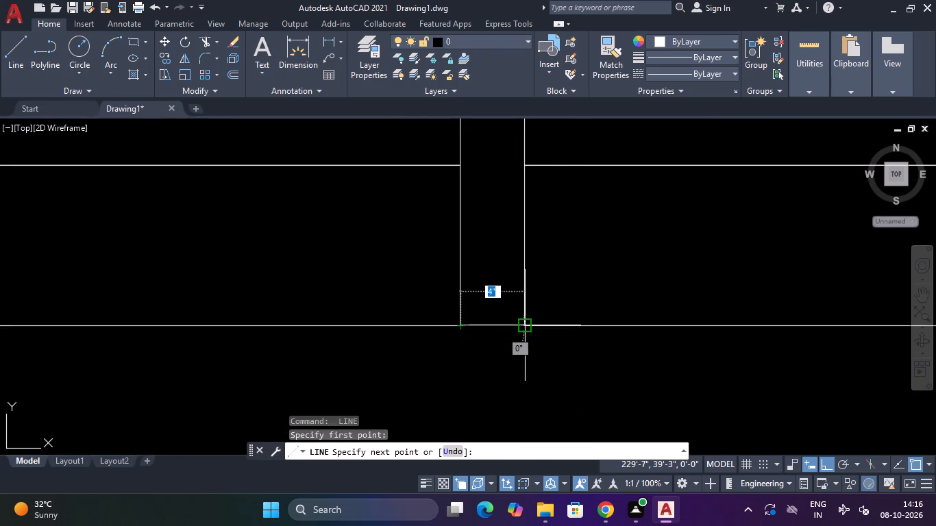
pyautogui.click(526, 325)
pyautogui.press('Escape')
pyautogui.scroll(-3, 492, 288)
pyautogui.moveTo(499, 252); pyautogui.dragTo(493, 333, button='middle')
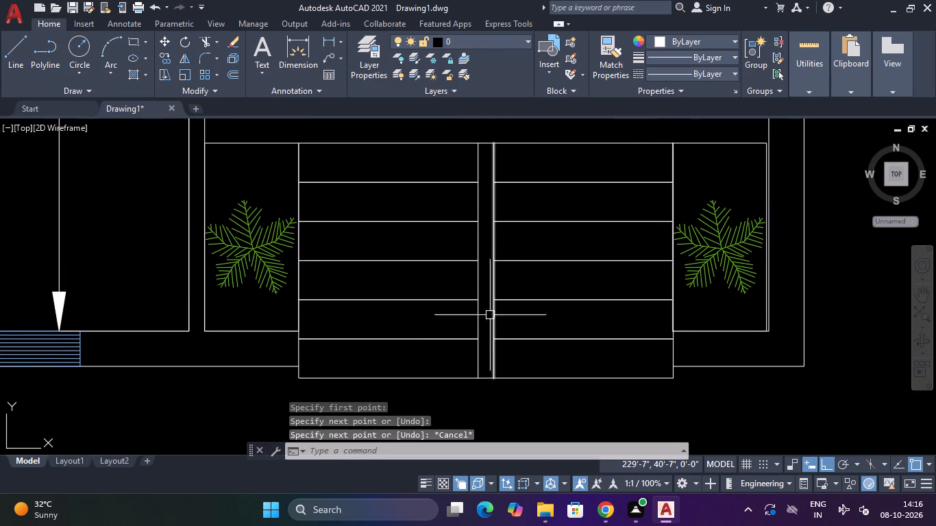
pyautogui.scroll(-1, 483, 291)
pyautogui.press('Escape')
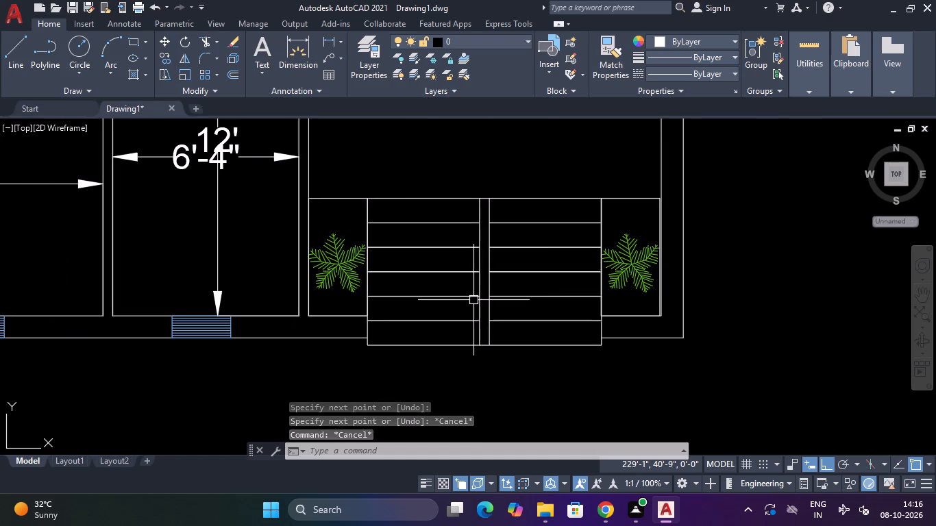
pyautogui.press('Escape')
pyautogui.press('Escape')
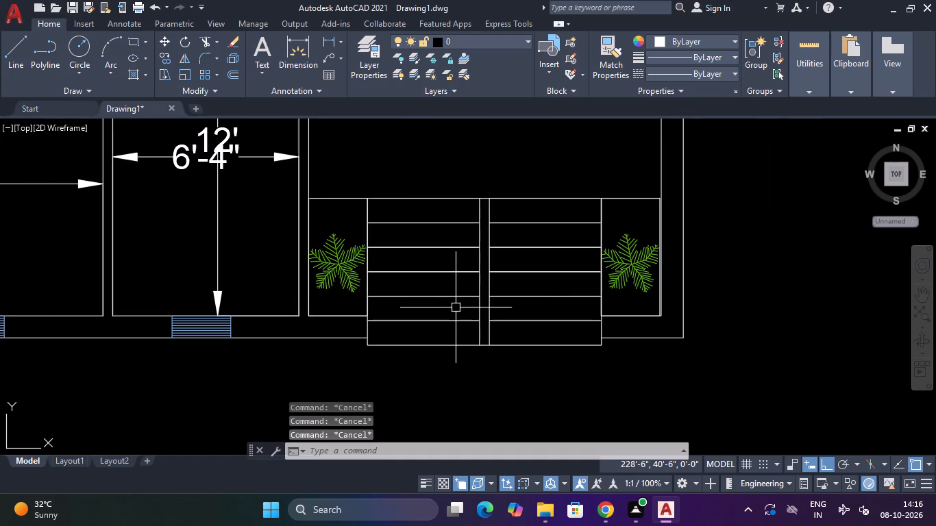
# Draw a 2' vertical arrow shaft up from the midpoint of the left flight's bottom edge, with a slanted stroke down-left from its tip.
pyautogui.write('L')
pyautogui.press('space')
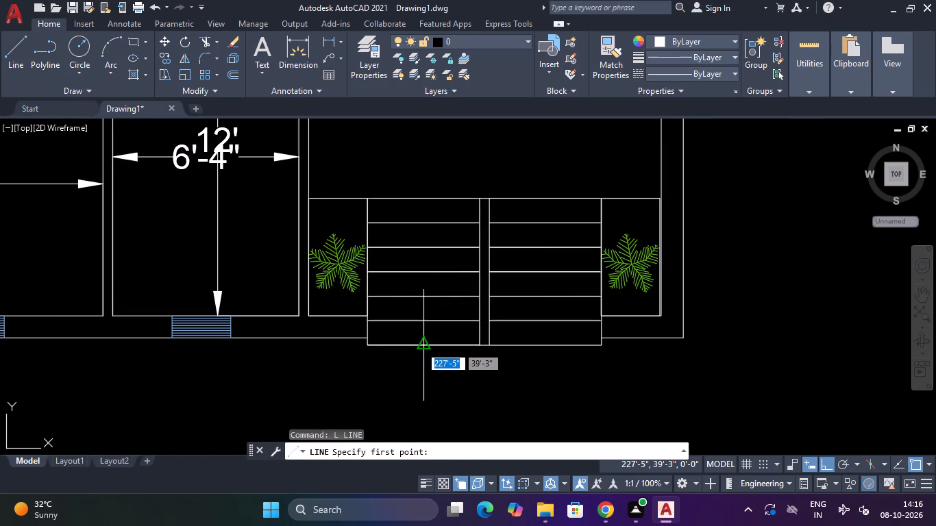
pyautogui.click(420, 346)
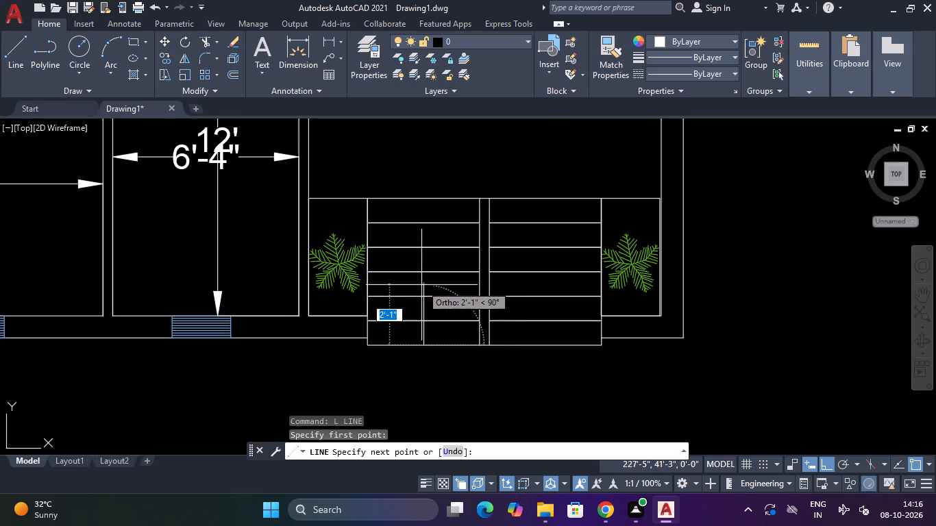
pyautogui.write("2'")
pyautogui.press('Return')
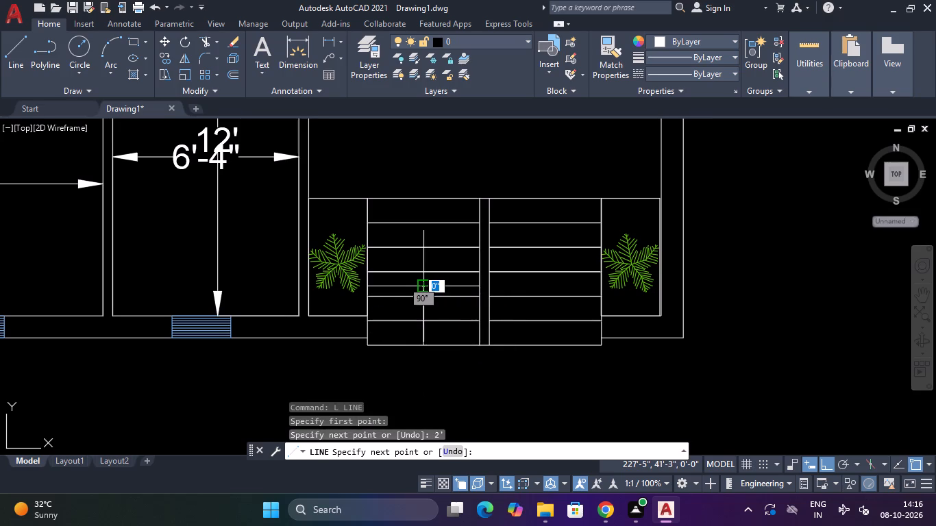
pyautogui.scroll(2, 421, 285)
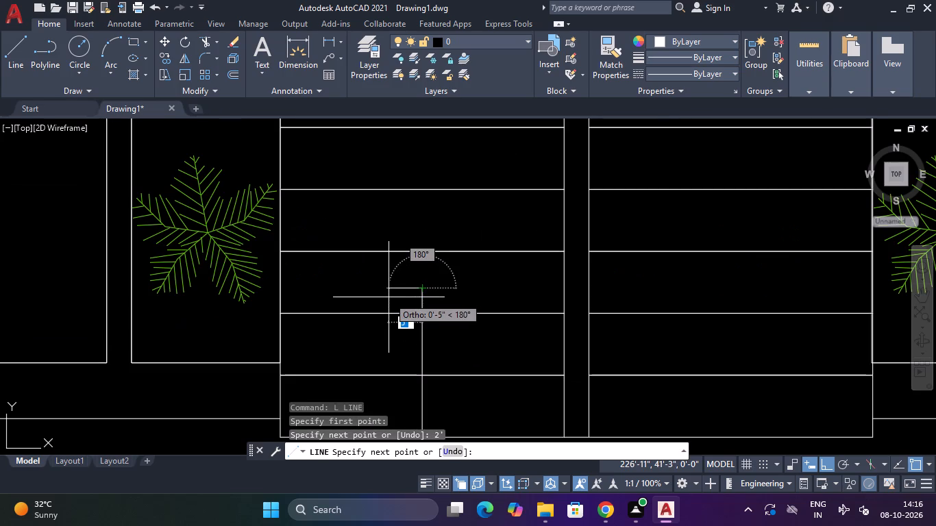
pyautogui.press('F8')
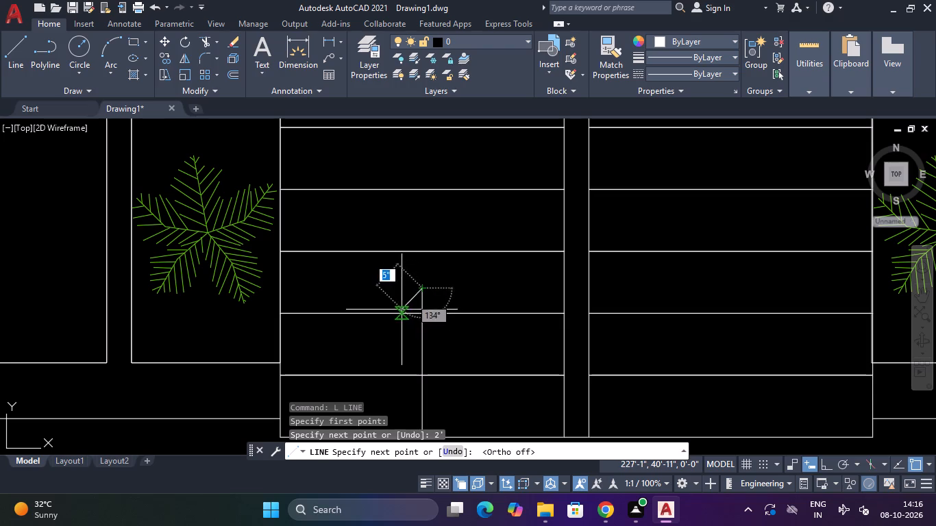
pyautogui.click(408, 305)
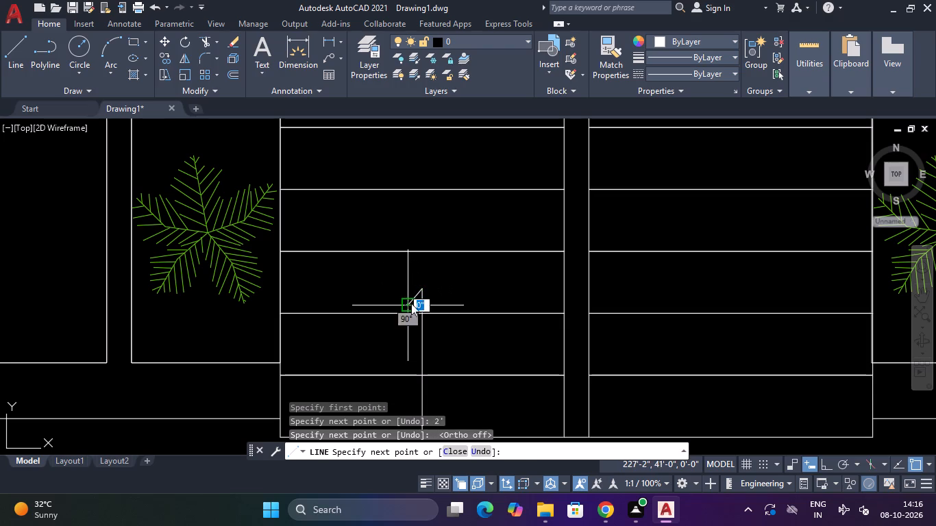
pyautogui.scroll(2, 424, 296)
pyautogui.press('Escape')
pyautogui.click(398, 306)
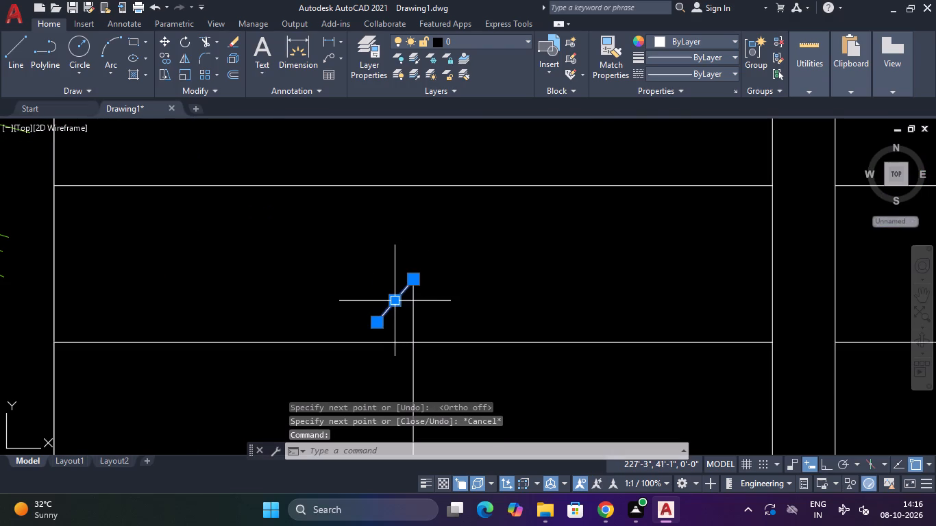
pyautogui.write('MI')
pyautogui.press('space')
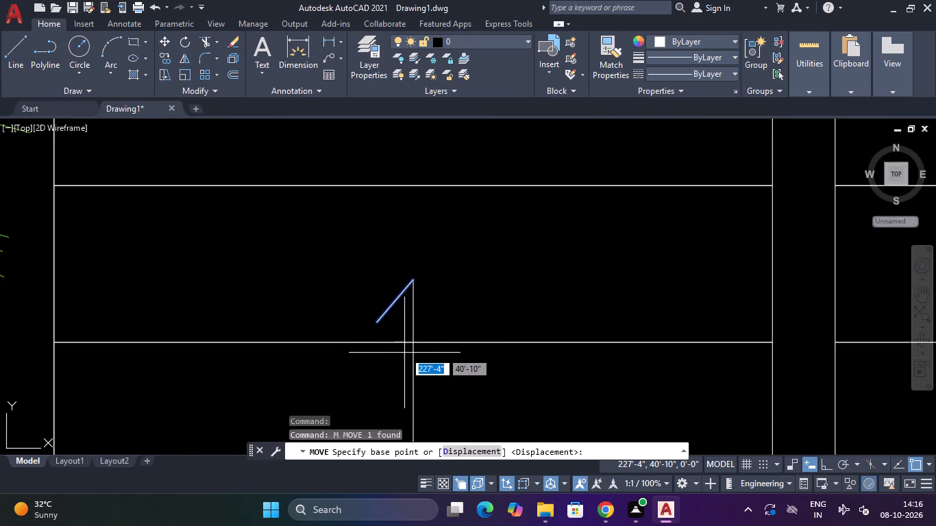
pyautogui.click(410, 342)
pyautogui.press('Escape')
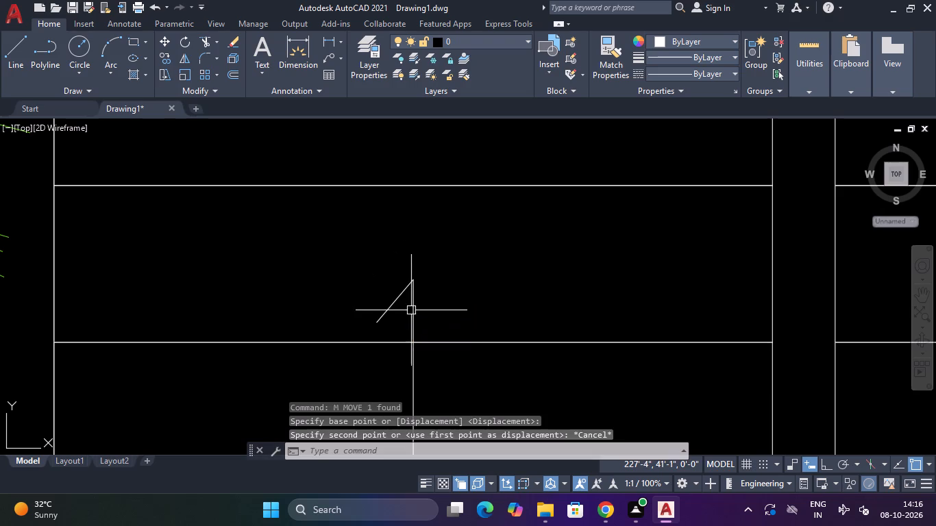
# Mirror the slanted stroke about the arrow shaft, keeping the original, to complete the arrowhead.
pyautogui.moveTo(380, 281); pyautogui.dragTo(386, 292)
pyautogui.click(395, 317)
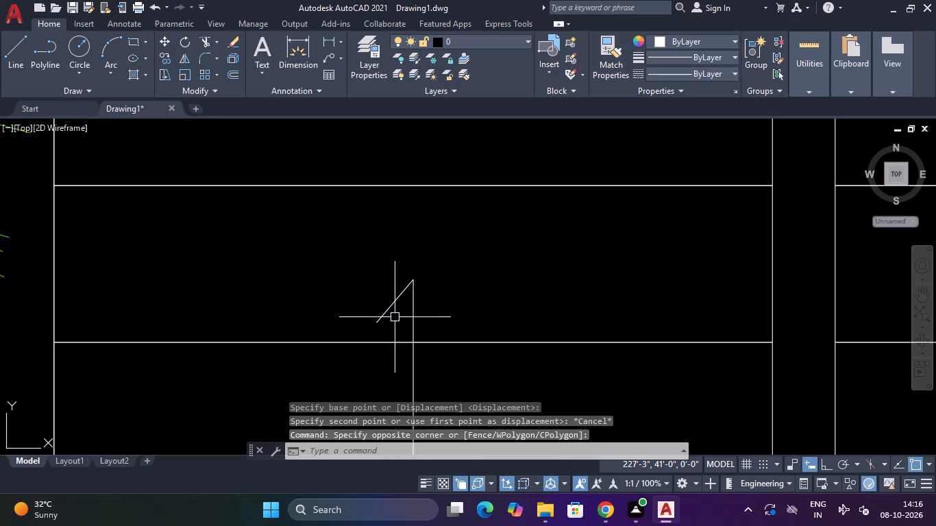
pyautogui.click(395, 301)
pyautogui.write('MI')
pyautogui.press('space')
pyautogui.click(411, 281)
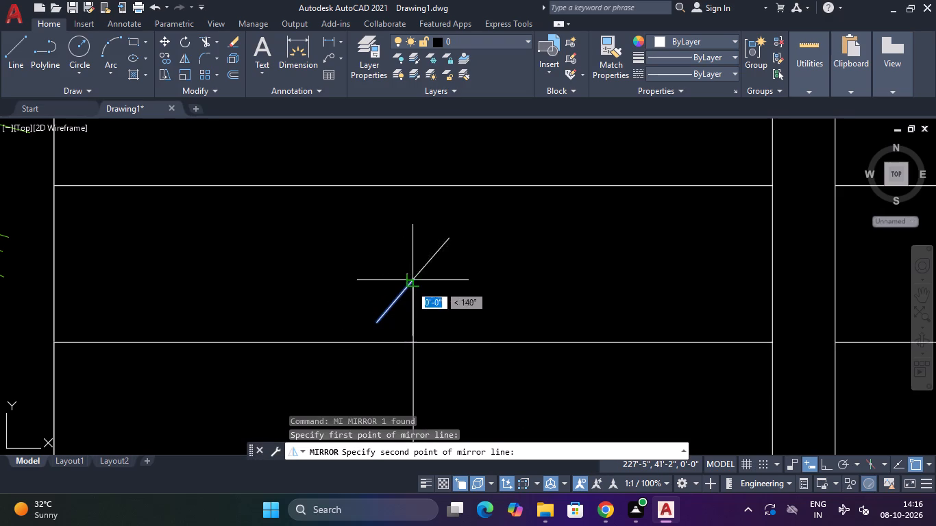
pyautogui.click(412, 344)
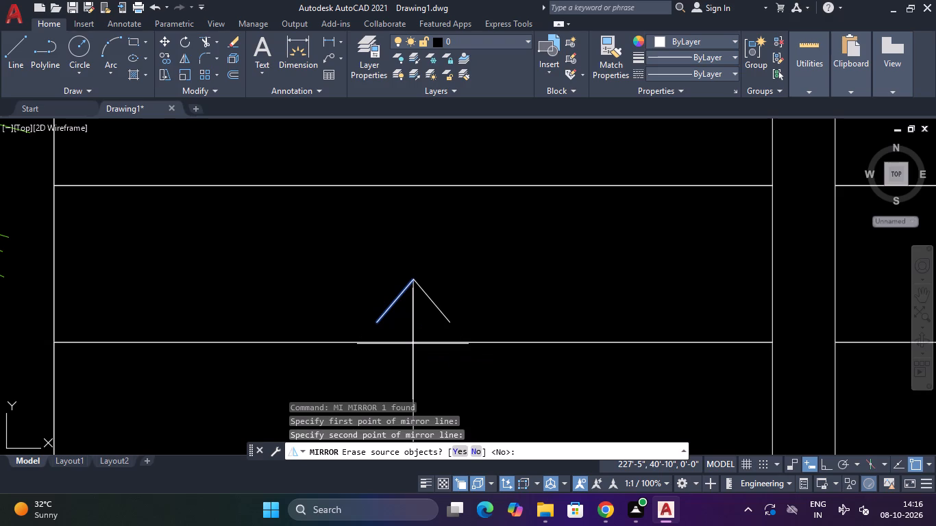
pyautogui.press('n')
pyautogui.press('space')
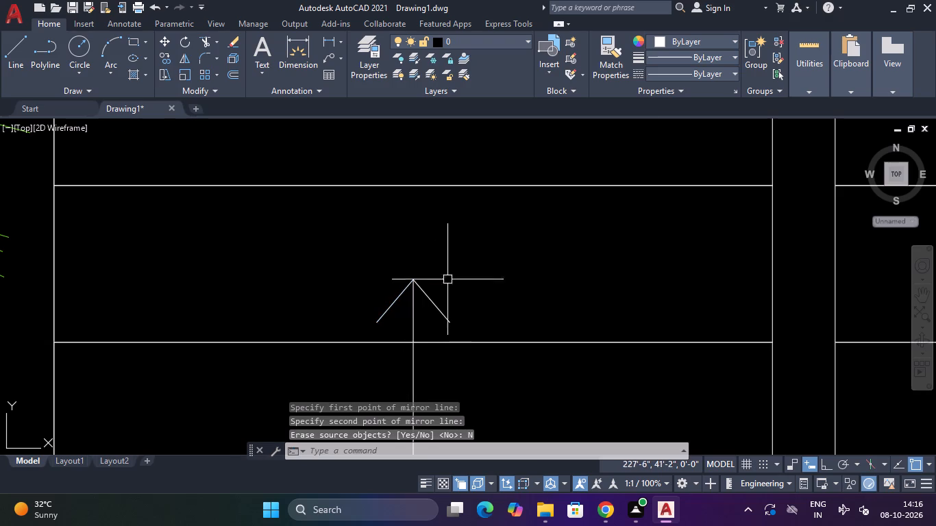
# Copy the whole arrow from its lower end to the empty area below the right flight.
pyautogui.scroll(-2, 451, 273)
pyautogui.scroll(2, 452, 295)
pyautogui.scroll(-3, 452, 295)
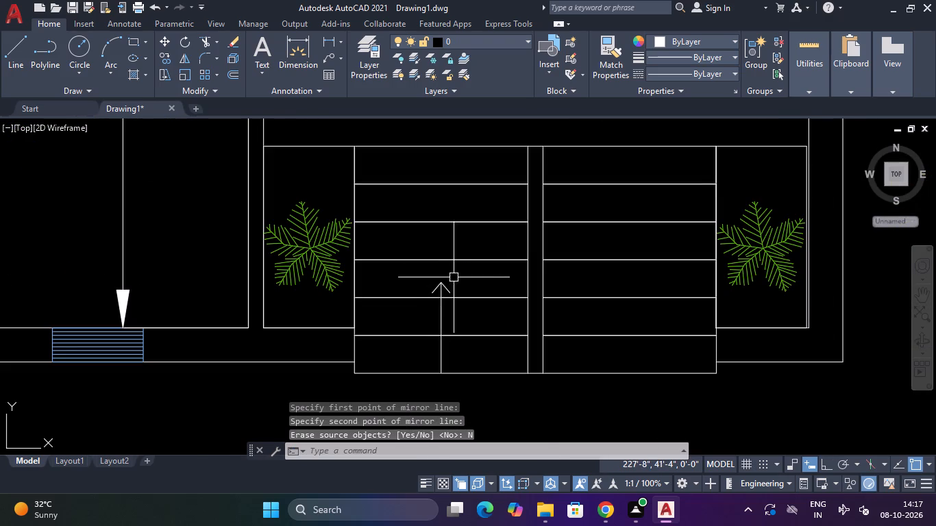
pyautogui.moveTo(454, 277); pyautogui.dragTo(445, 284)
pyautogui.click(434, 289)
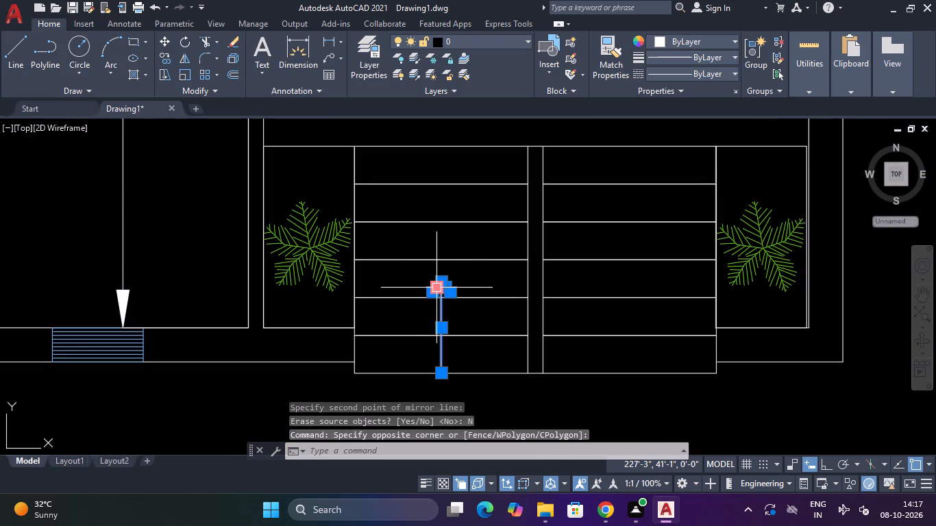
pyautogui.write('CO')
pyautogui.press('space')
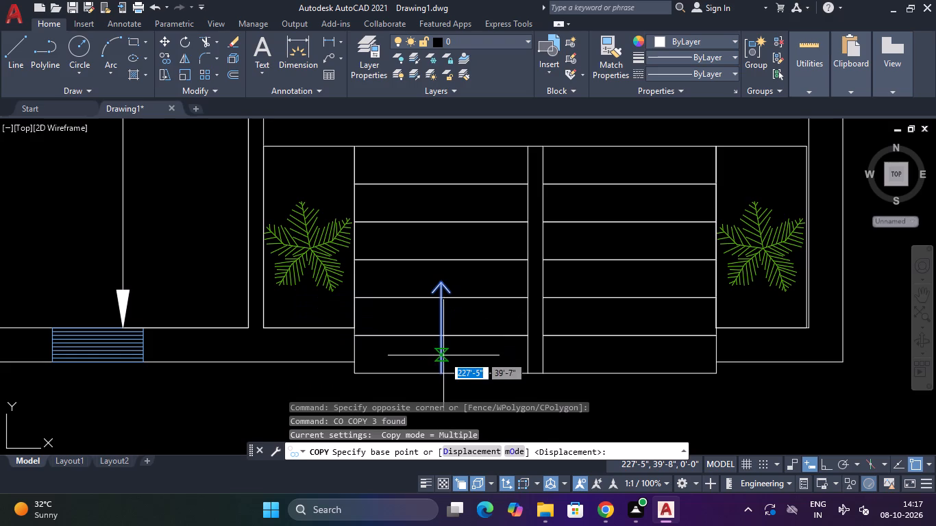
pyautogui.click(443, 371)
pyautogui.moveTo(460, 342); pyautogui.dragTo(350, 188, button='middle')
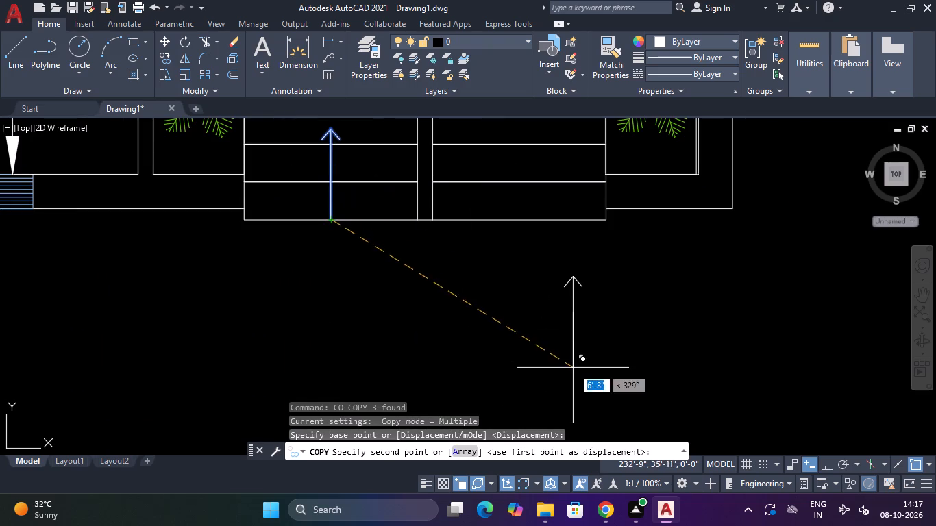
pyautogui.click(573, 368)
pyautogui.press('Escape')
# Rotate the copied arrow about its tip with Ortho on so that it points straight down.
pyautogui.click(603, 273)
pyautogui.click(546, 362)
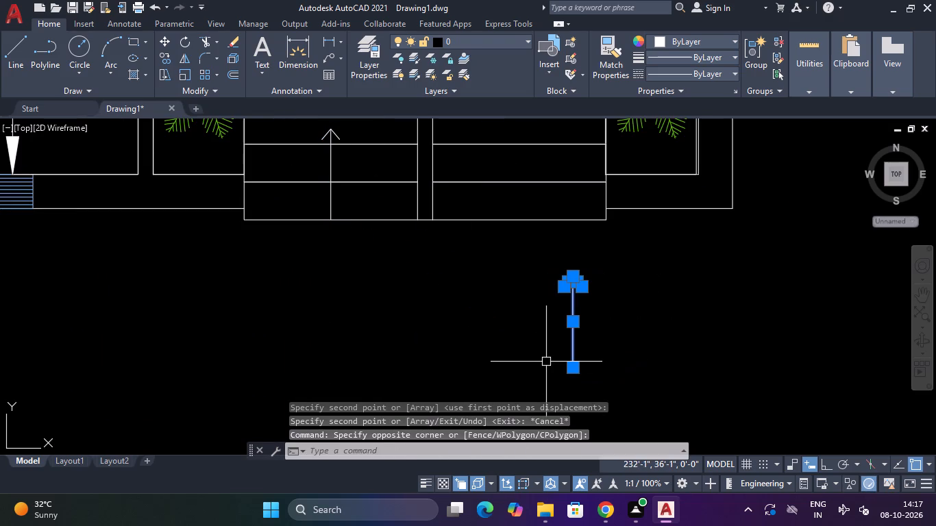
pyautogui.press('r')
pyautogui.write('O')
pyautogui.press('space')
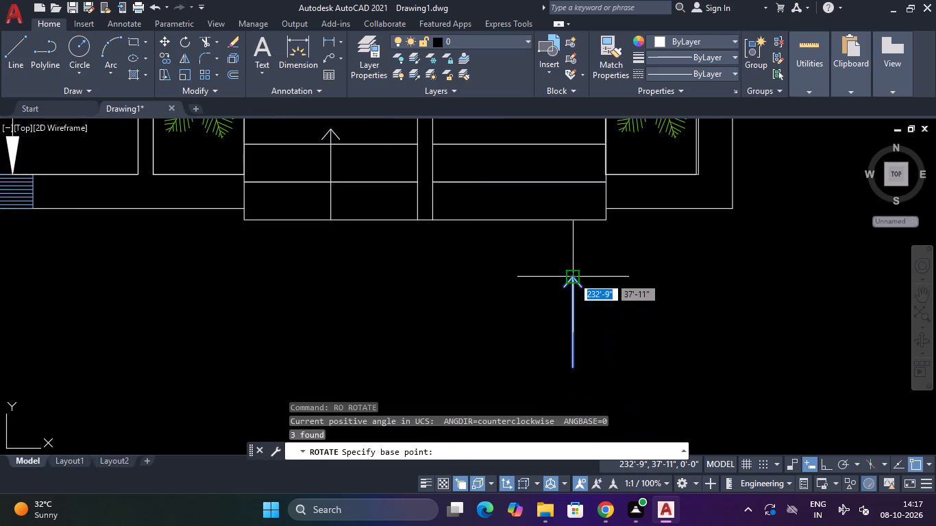
pyautogui.click(573, 277)
pyautogui.press('F8')
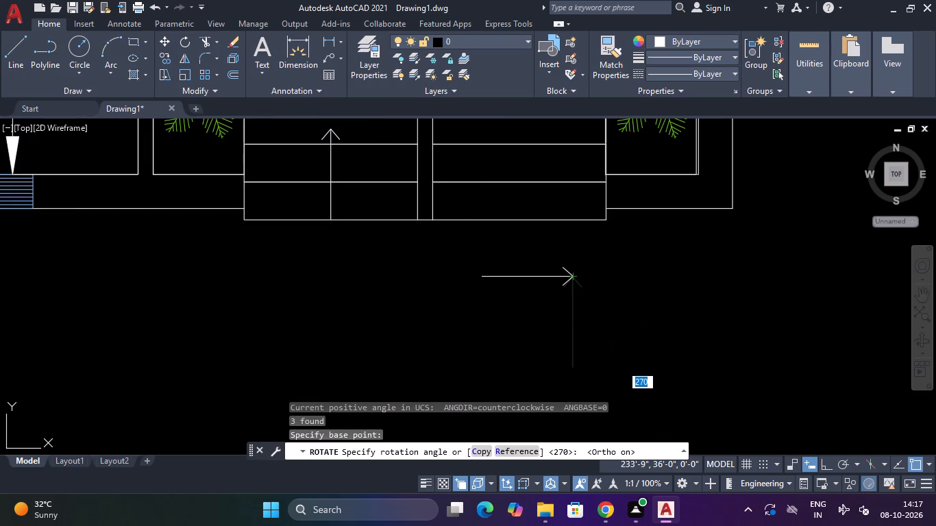
pyautogui.click(439, 313)
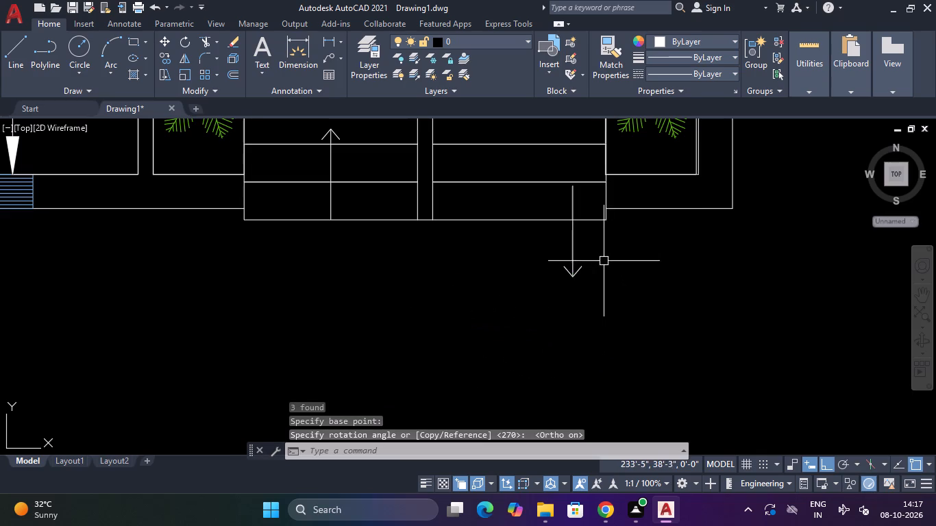
# Move the downward arrow by its upper end onto the right flight, centred across it with its tip just past the bottom edge.
pyautogui.moveTo(591, 253); pyautogui.dragTo(582, 253)
pyautogui.click(554, 283)
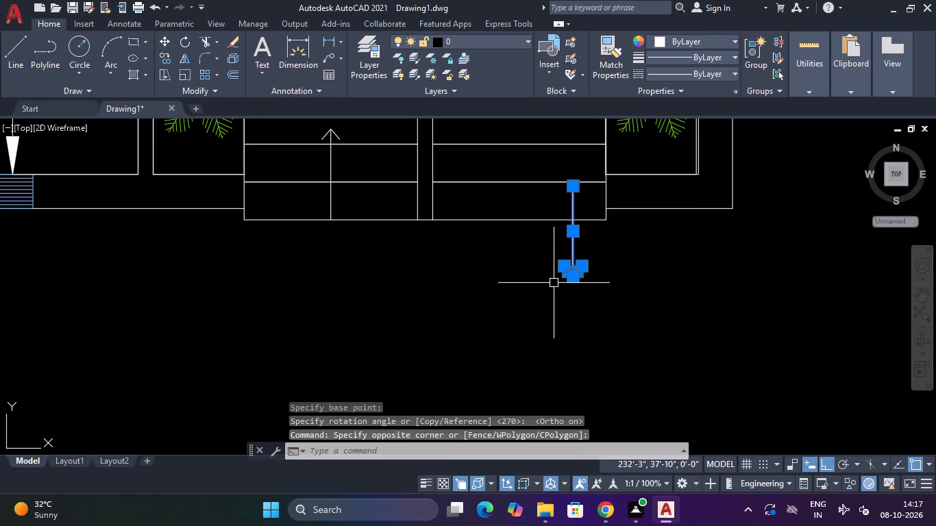
pyautogui.write('M')
pyautogui.press('space')
pyautogui.click(570, 189)
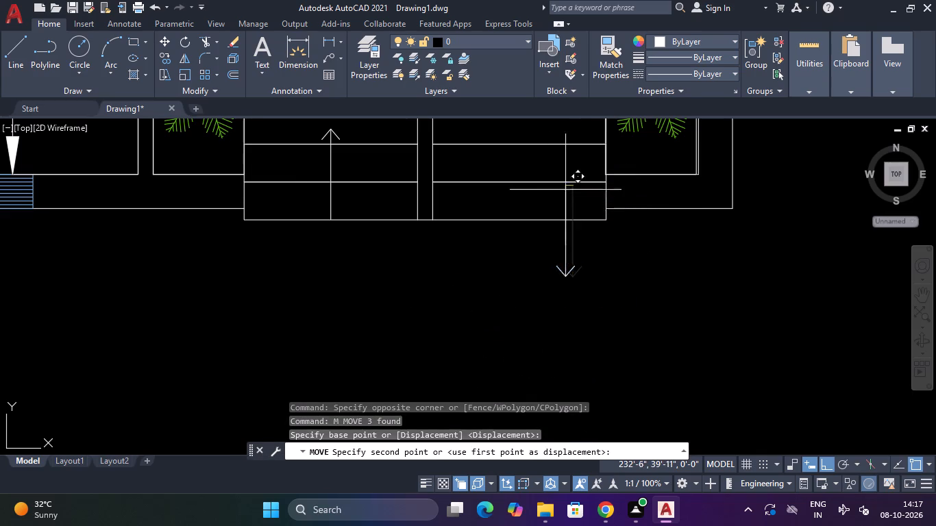
pyautogui.moveTo(539, 184); pyautogui.dragTo(533, 301, button='middle')
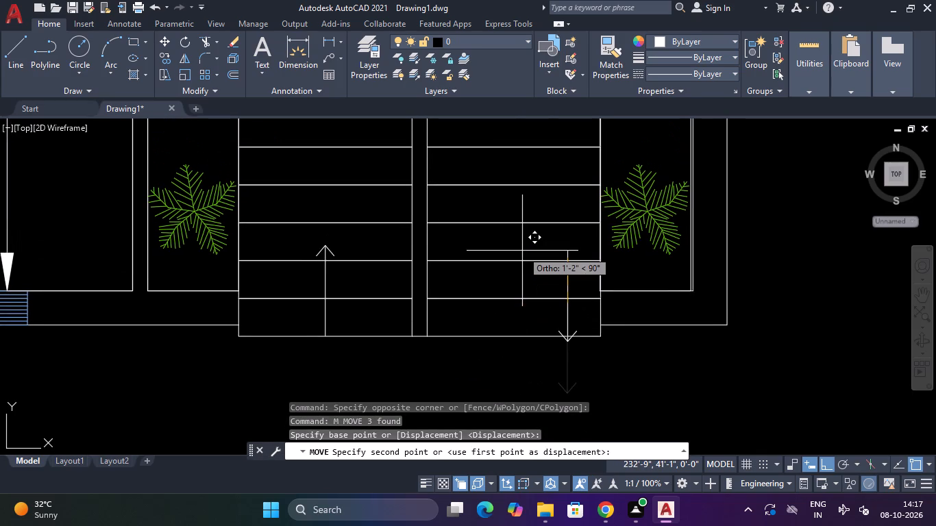
pyautogui.press('F8')
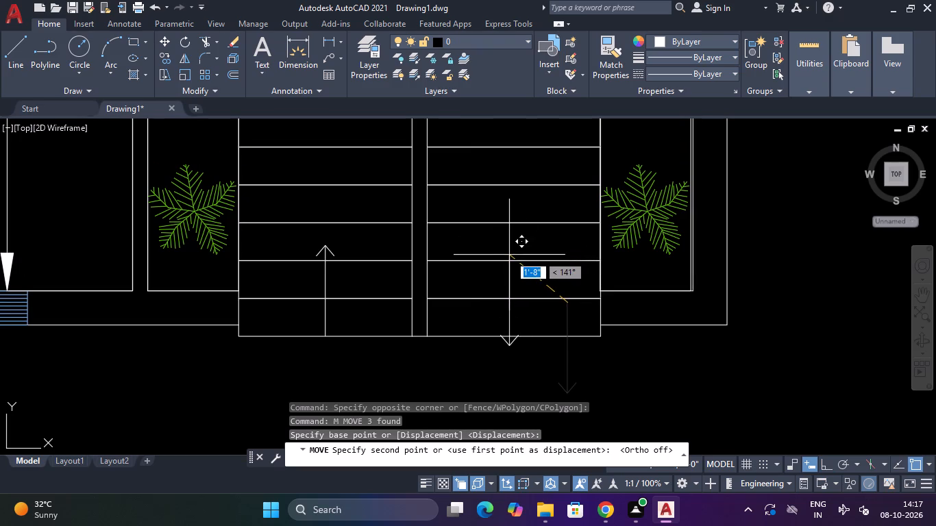
pyautogui.click(509, 263)
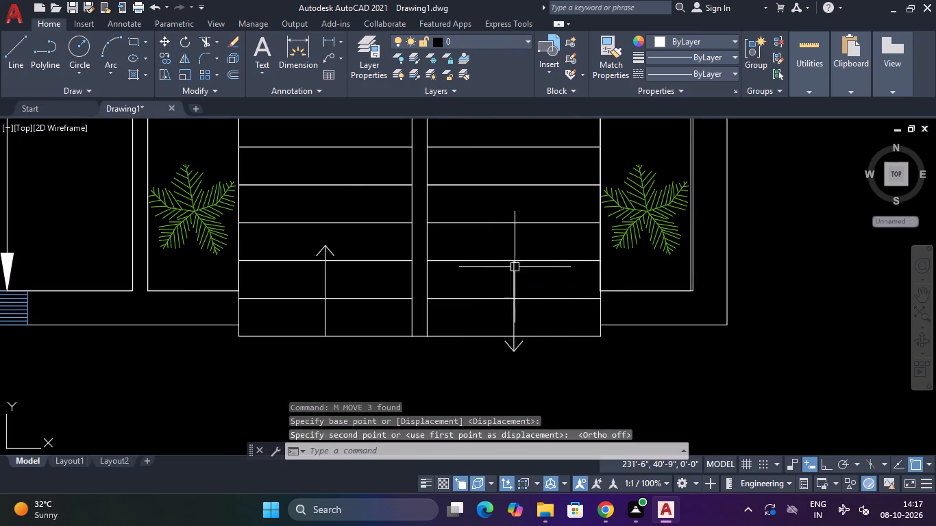
pyautogui.scroll(-3, 517, 268)
pyautogui.press('Escape')
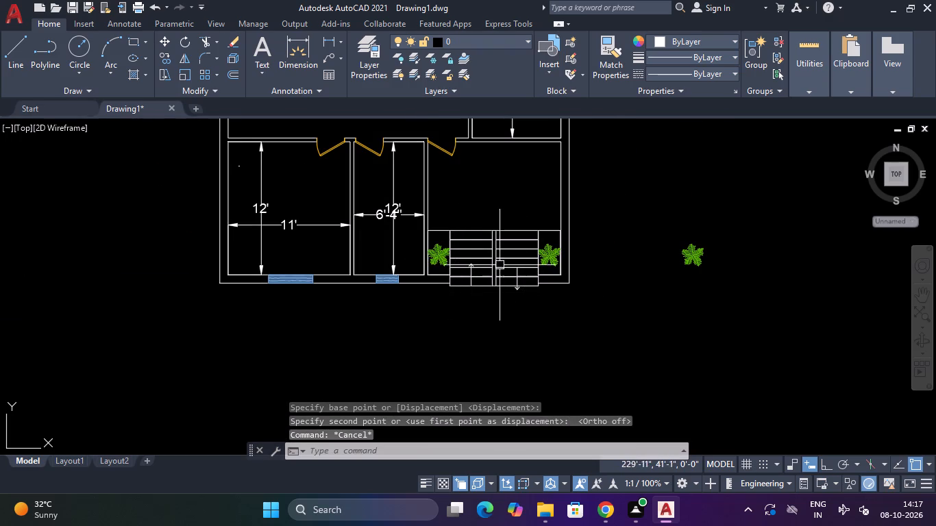
pyautogui.moveTo(489, 339); pyautogui.dragTo(508, 334, button='middle')
pyautogui.scroll(1, 493, 254)
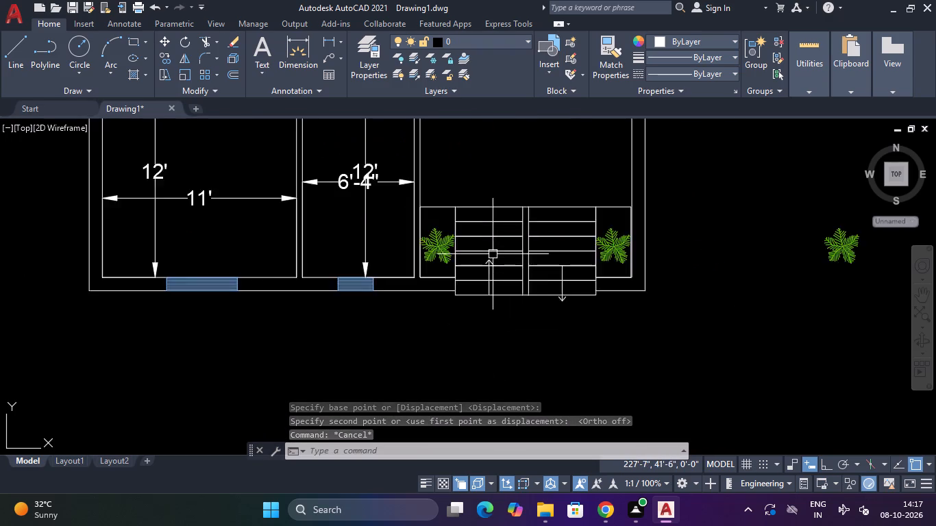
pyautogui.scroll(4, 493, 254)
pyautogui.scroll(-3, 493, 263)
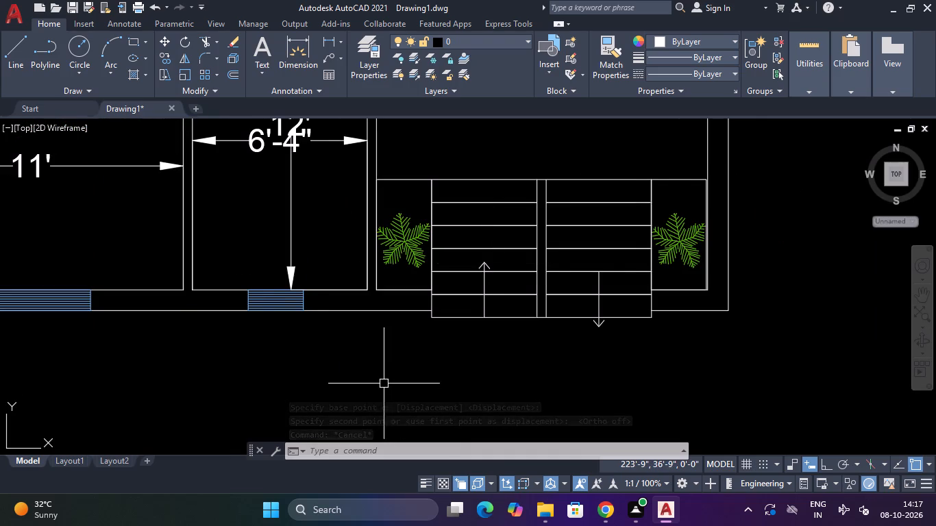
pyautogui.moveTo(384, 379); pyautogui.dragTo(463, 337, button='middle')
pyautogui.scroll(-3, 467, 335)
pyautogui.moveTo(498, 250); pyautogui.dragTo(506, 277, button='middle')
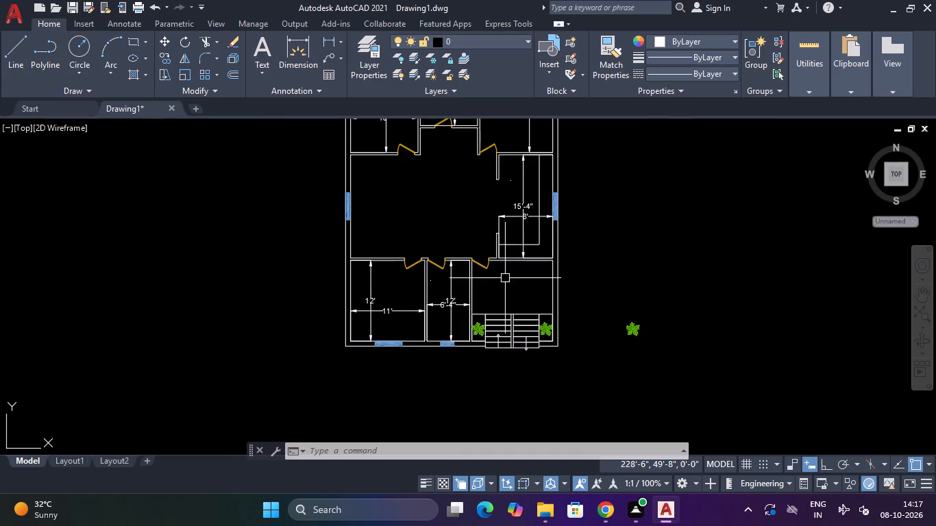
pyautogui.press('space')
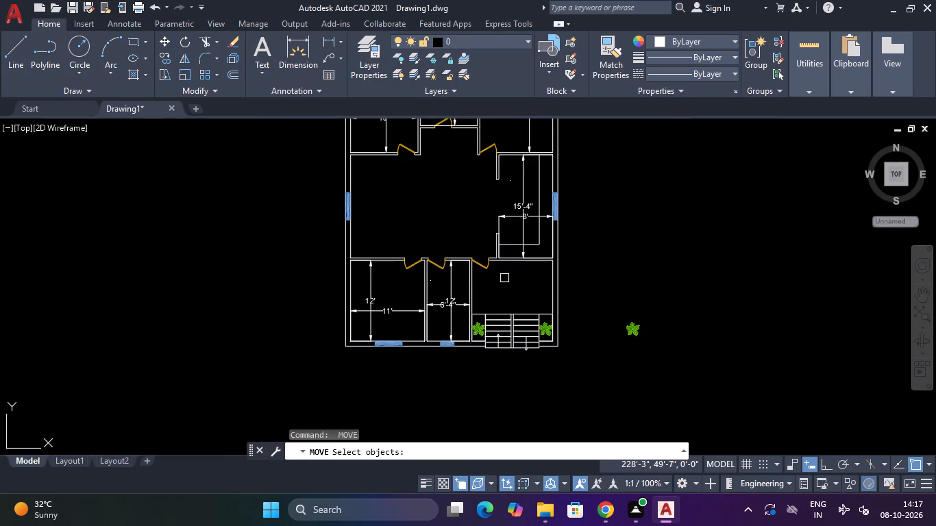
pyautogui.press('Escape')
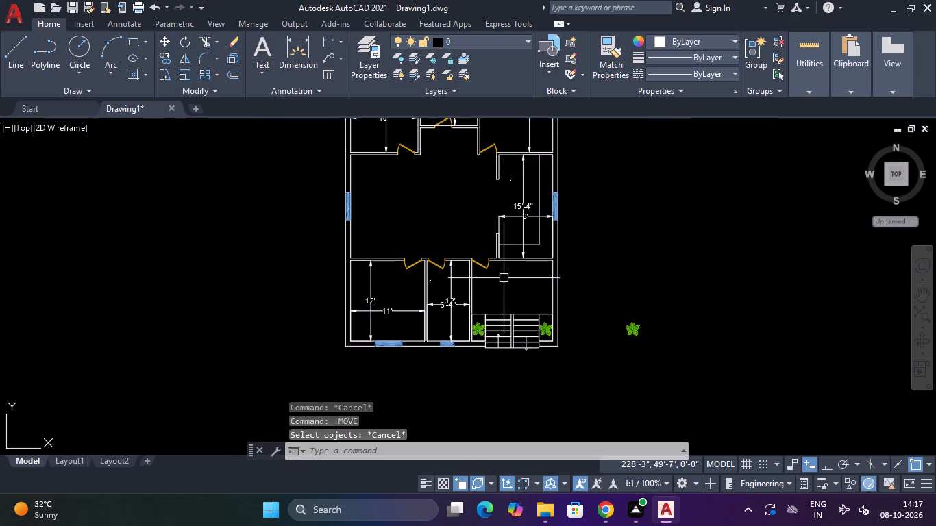
# Add a vertical linear dimension for the porch depth, from its upper wall corner down to the top edge of the entrance steps.
pyautogui.press('d')
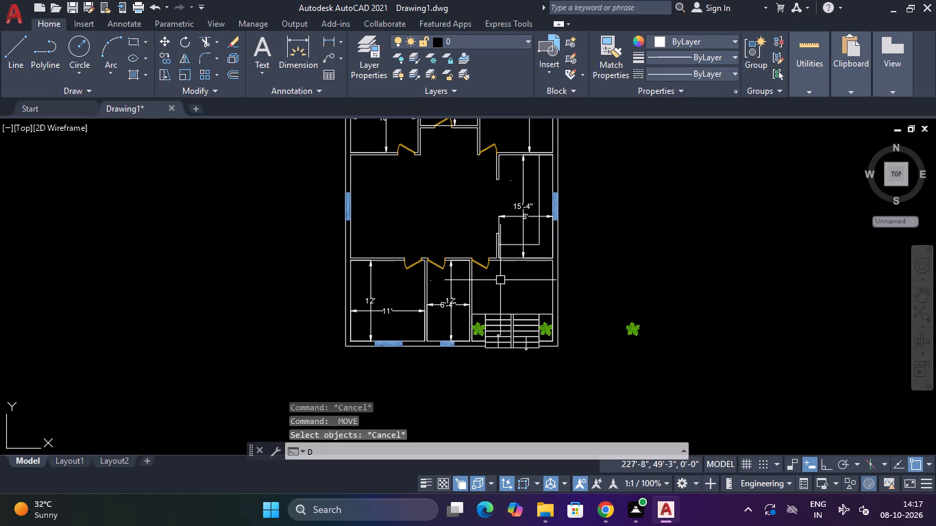
pyautogui.press('l')
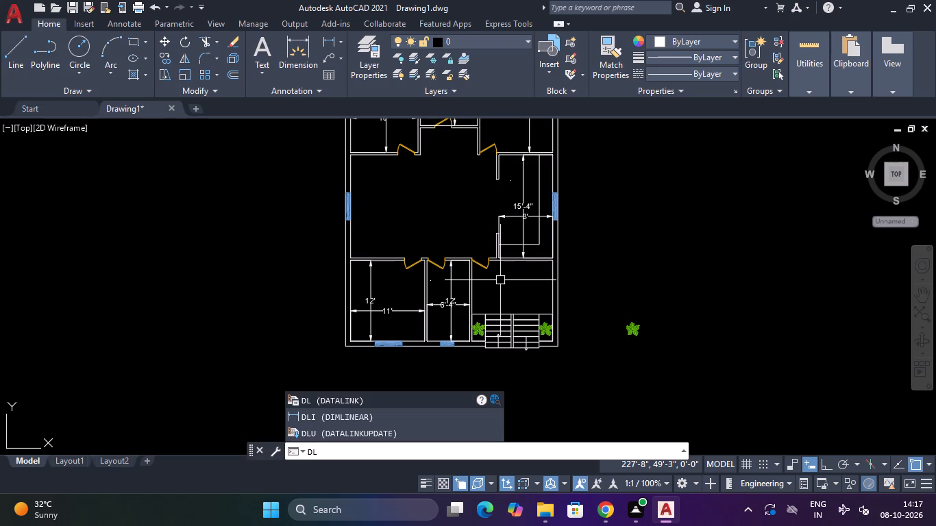
pyautogui.write('I')
pyautogui.press('space')
pyautogui.scroll(3, 500, 280)
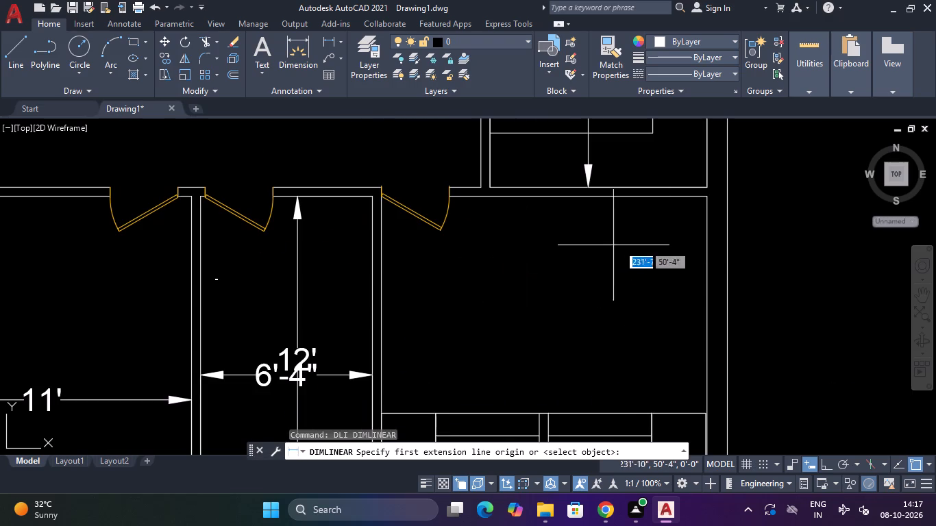
pyautogui.click(709, 198)
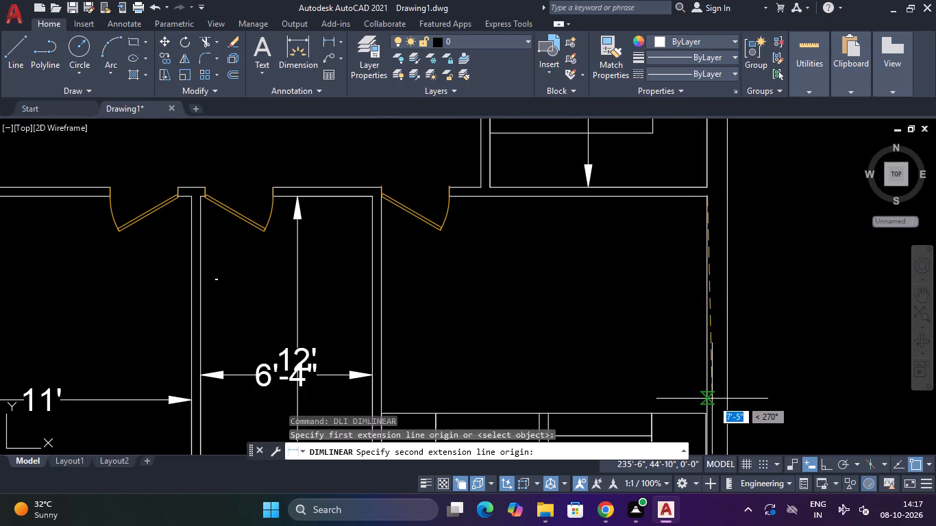
pyautogui.moveTo(706, 411); pyautogui.dragTo(698, 409)
pyautogui.click(595, 419)
# Add a horizontal linear dimension across the porch width between its inner side walls, placing it above the entrance steps.
pyautogui.press('space')
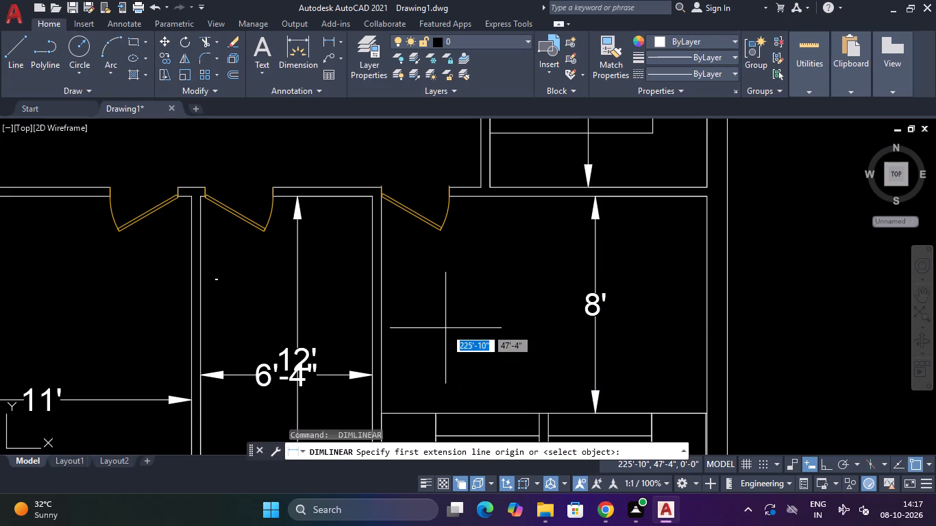
pyautogui.moveTo(445, 327); pyautogui.dragTo(497, 223, button='middle')
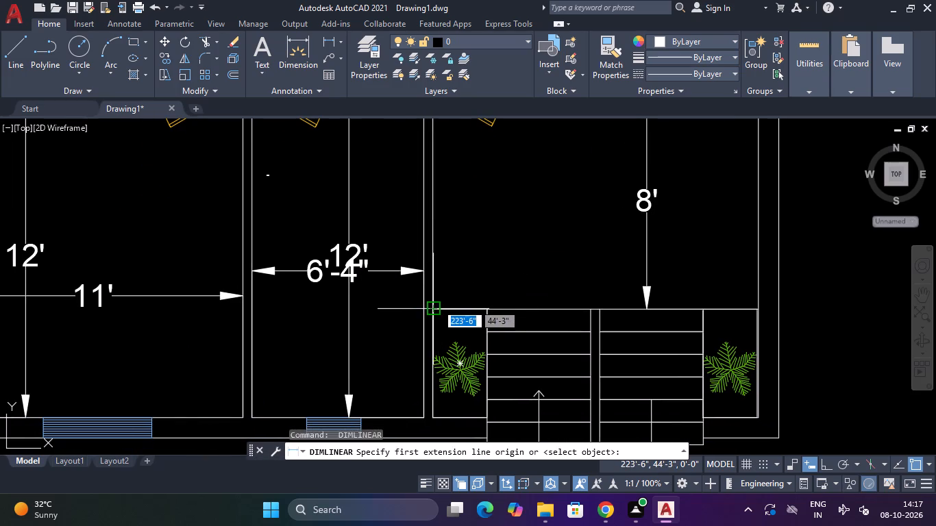
pyautogui.moveTo(436, 303); pyautogui.dragTo(447, 303)
pyautogui.click(756, 310)
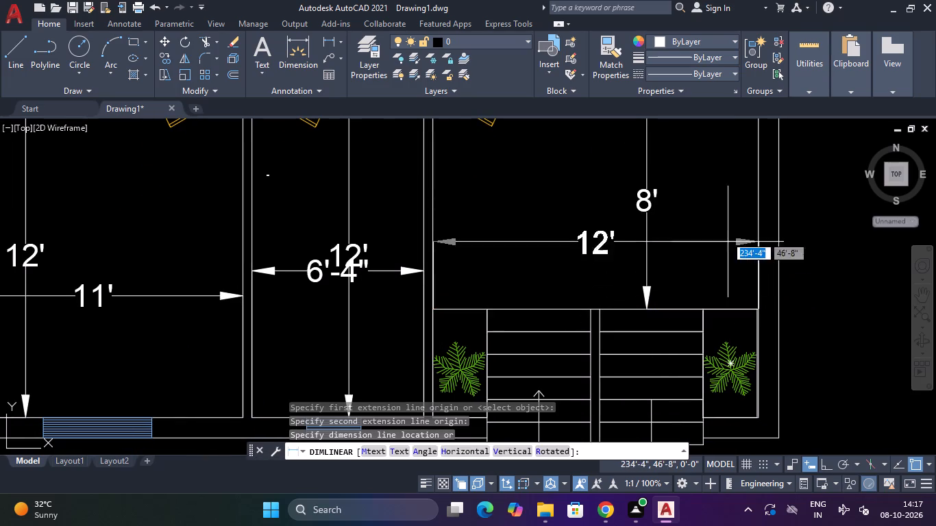
pyautogui.click(725, 169)
pyautogui.scroll(-3, 724, 169)
pyautogui.moveTo(724, 175); pyautogui.dragTo(711, 243, button='middle')
pyautogui.press('Escape')
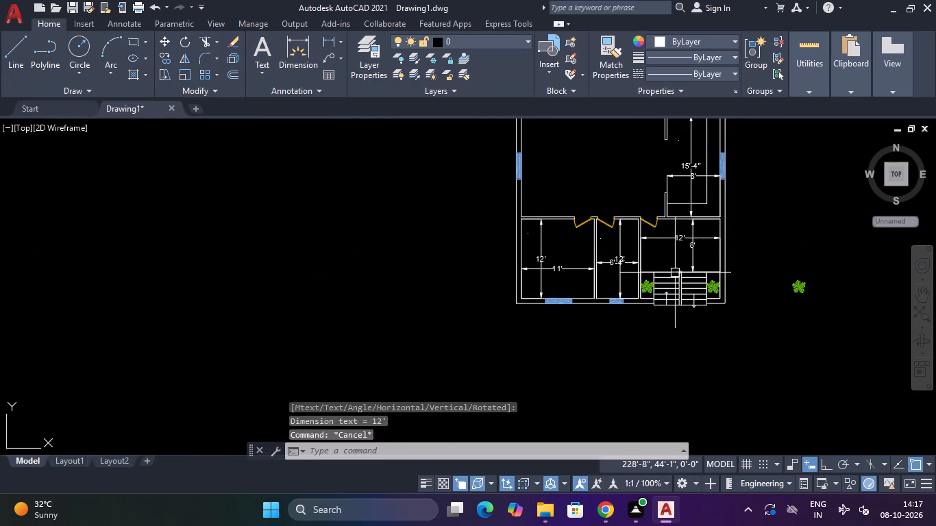
# Add a two-line multiline text label inside the porch reading "PORCH" and "12' X 8'".
pyautogui.scroll(2, 674, 239)
pyautogui.scroll(-2, 674, 239)
pyautogui.scroll(2, 674, 239)
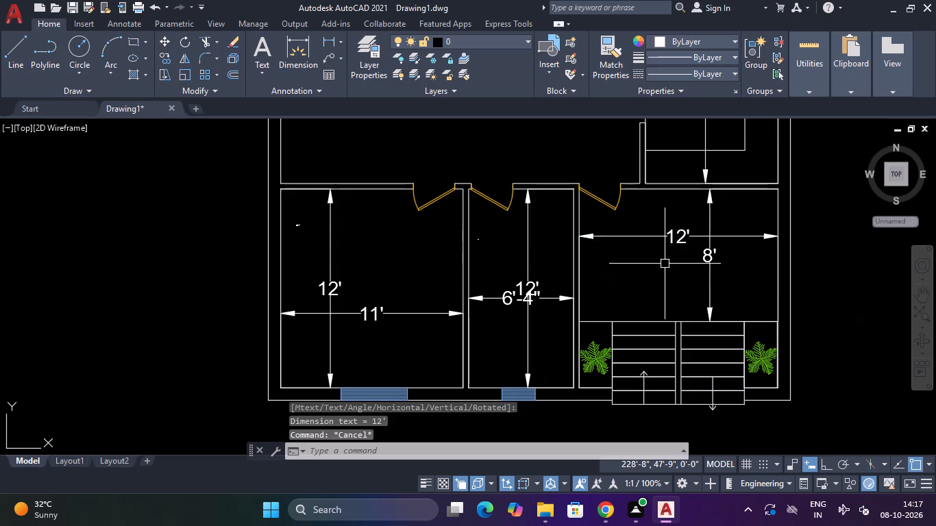
pyautogui.press('Escape')
pyautogui.press('Escape')
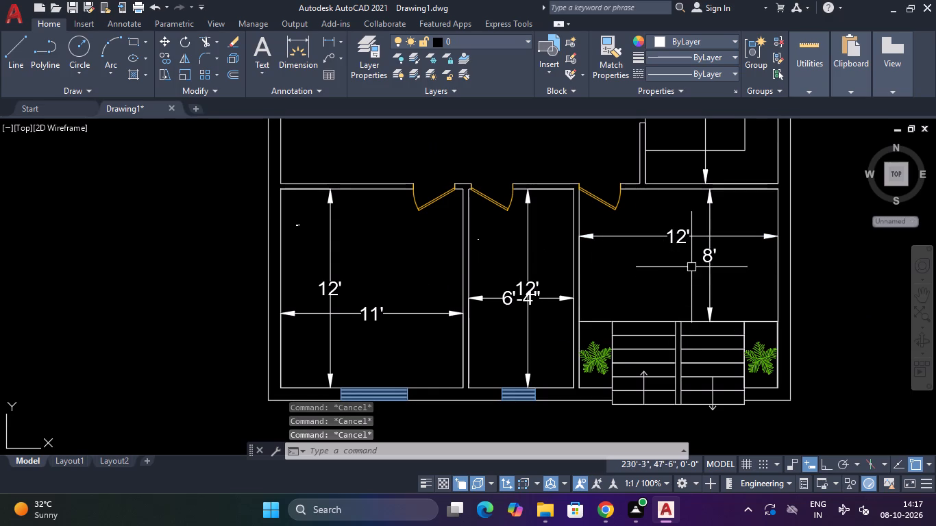
pyautogui.click(264, 51)
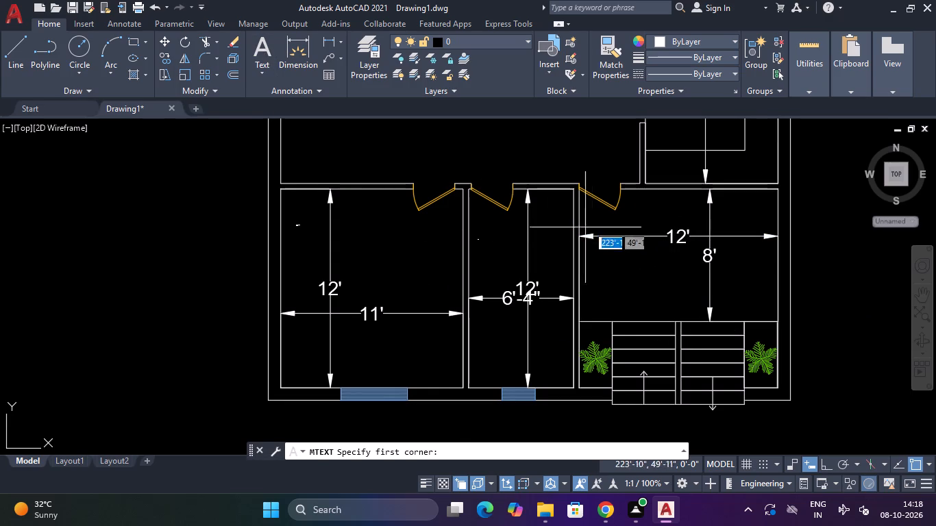
pyautogui.click(613, 225)
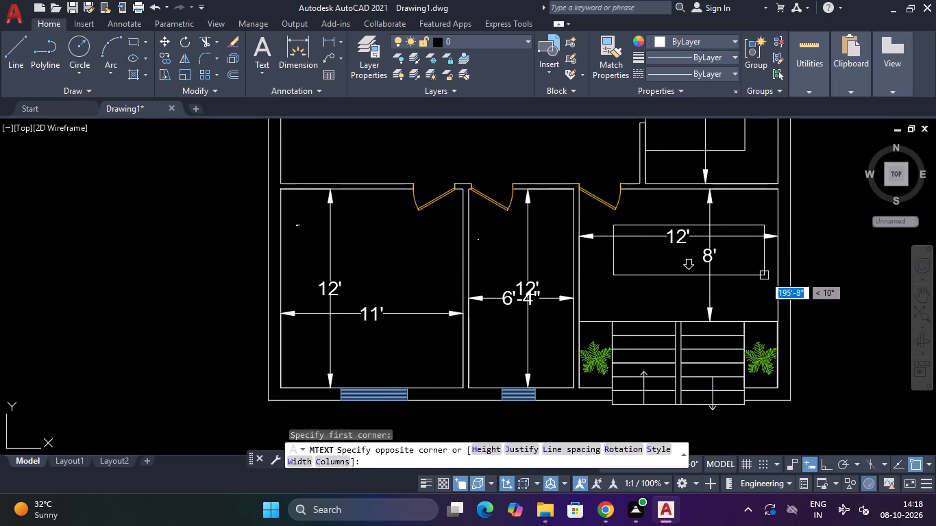
pyautogui.click(764, 275)
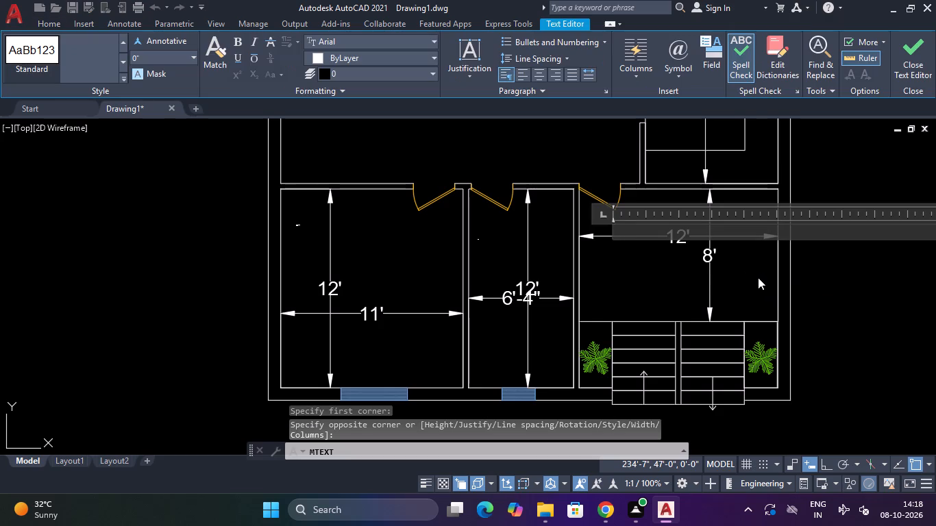
pyautogui.press('p')
pyautogui.press('o')
pyautogui.write('RCH')
pyautogui.press('Return')
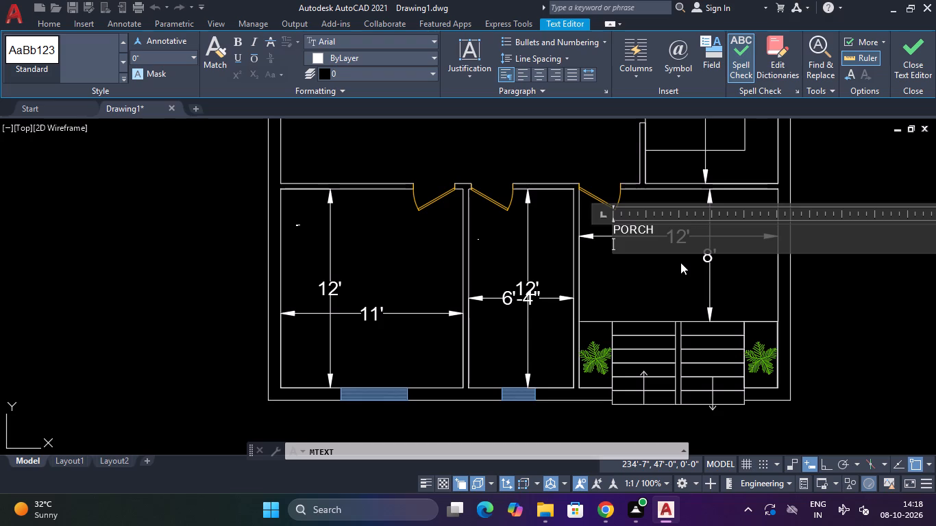
pyautogui.write('12')
pyautogui.write("' X")
pyautogui.press('space')
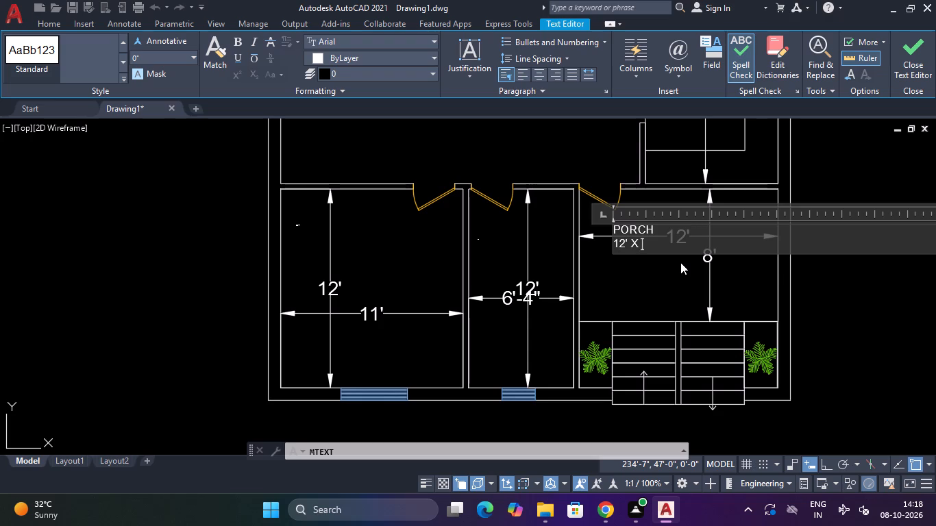
pyautogui.write("8'")
pyautogui.click(913, 46)
# Match the properties of the BEDROOM label onto the tiny text labels in toilet 1 and bedroom 2.
pyautogui.moveTo(591, 151); pyautogui.dragTo(575, 318, button='middle')
pyautogui.scroll(-1, 567, 310)
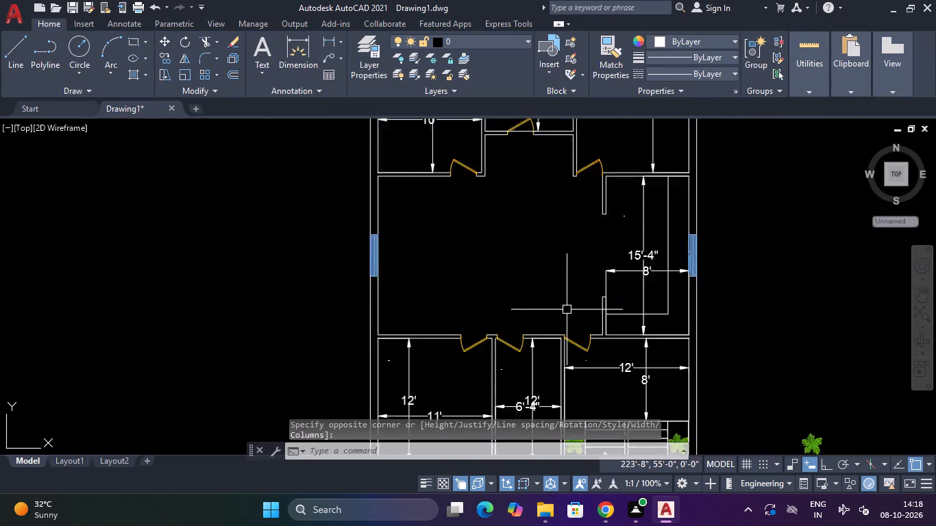
pyautogui.scroll(-1, 567, 310)
pyautogui.moveTo(519, 273); pyautogui.dragTo(518, 331, button='middle')
pyautogui.scroll(3, 465, 238)
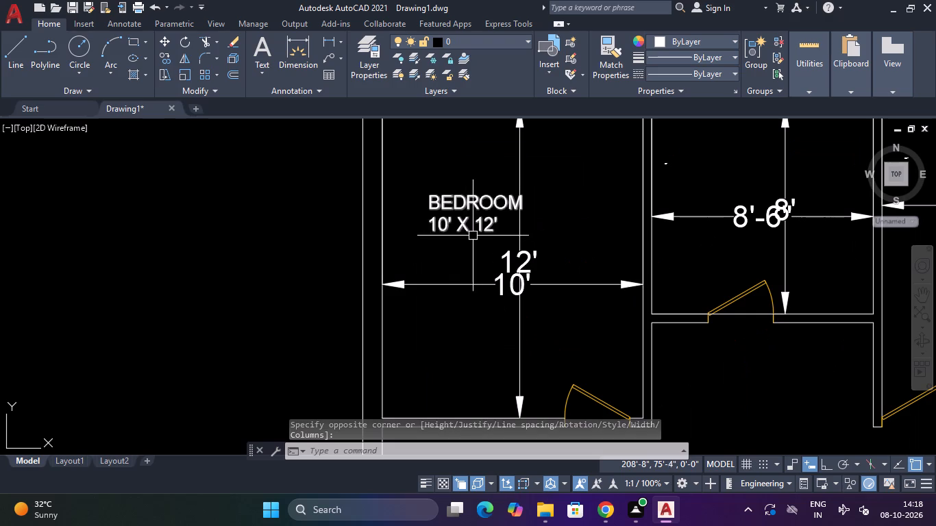
pyautogui.write('MA')
pyautogui.press('space')
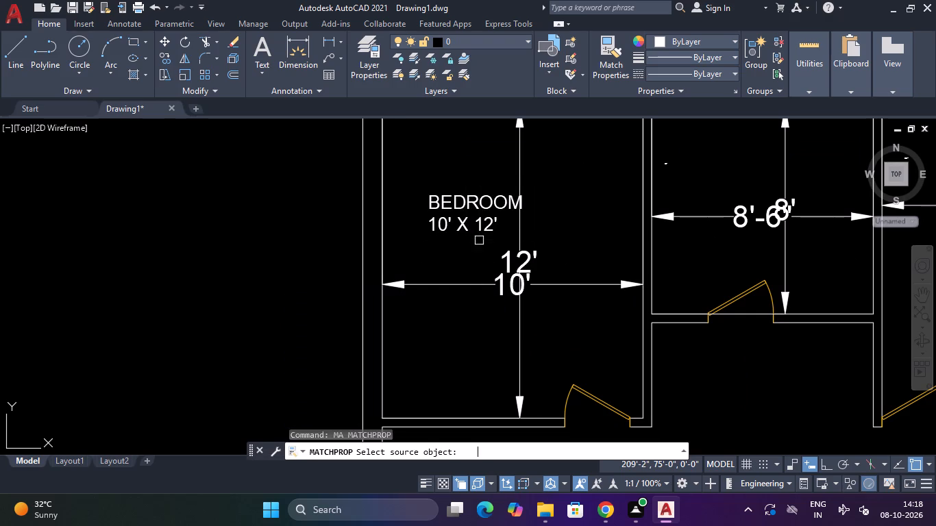
pyautogui.click(474, 199)
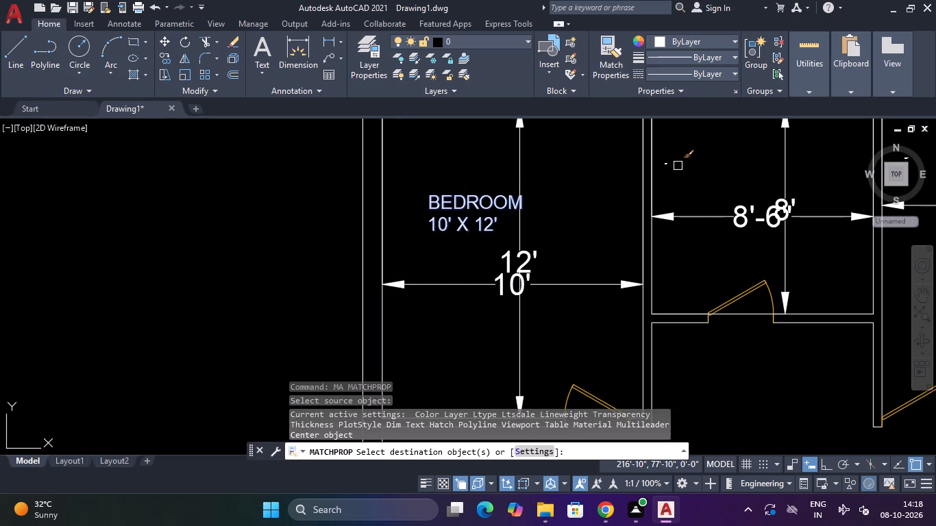
pyautogui.click(668, 164)
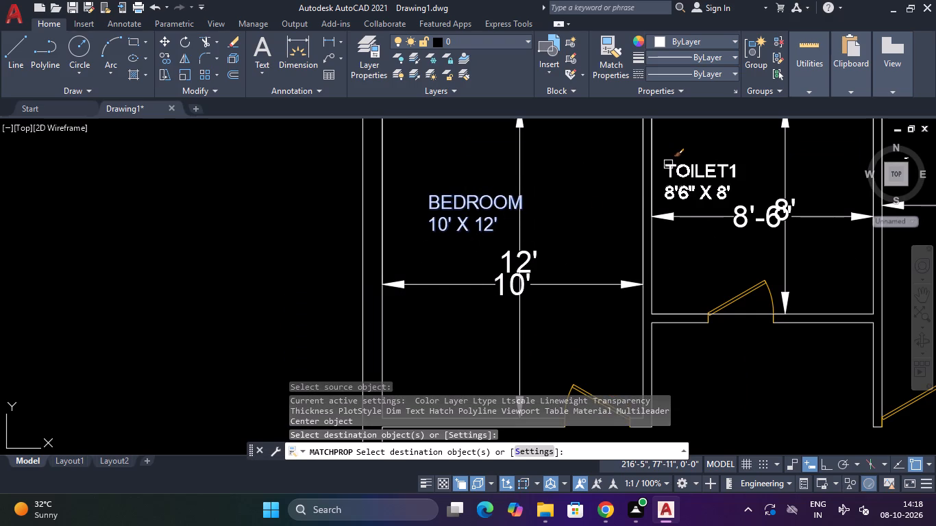
pyautogui.moveTo(706, 264); pyautogui.dragTo(453, 325, button='middle')
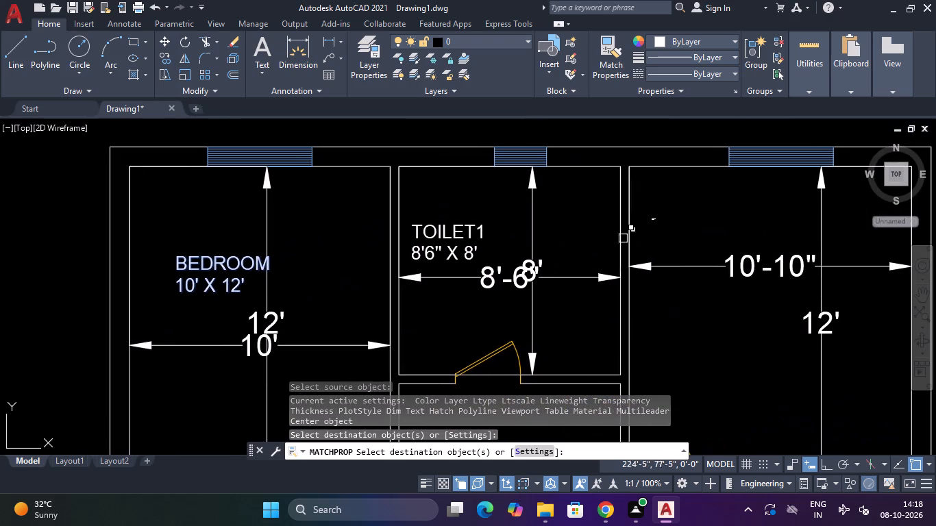
pyautogui.click(648, 221)
pyautogui.scroll(-3, 686, 249)
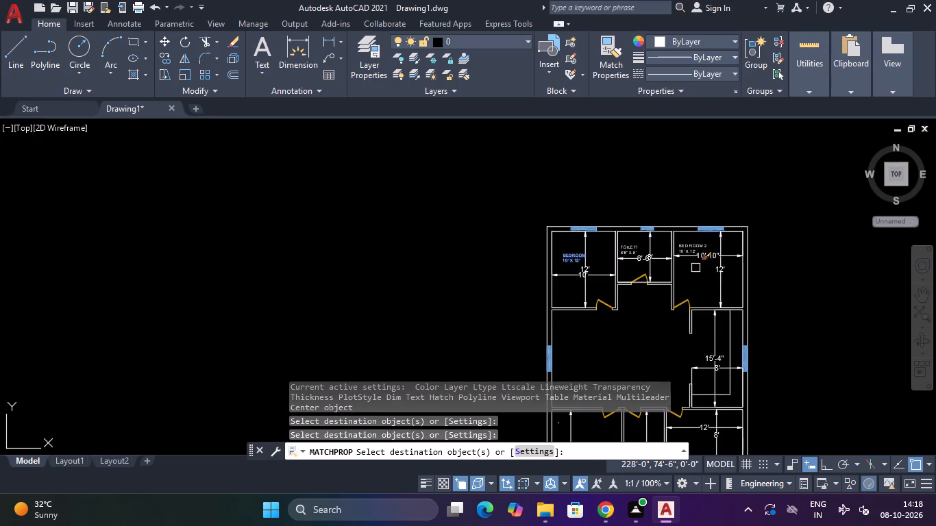
# Apply the same matched BEDROOM label properties to the tiny kitchen, porch, toilet 2 and master bedroom labels, and end the command.
pyautogui.moveTo(695, 270); pyautogui.dragTo(767, 139, button='middle')
pyautogui.scroll(2, 785, 216)
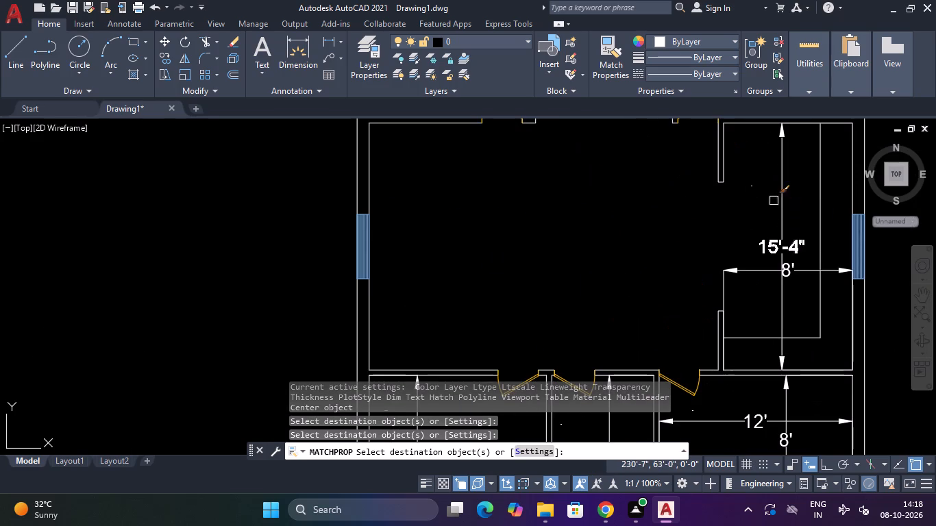
pyautogui.click(751, 184)
pyautogui.scroll(-1, 735, 253)
pyautogui.moveTo(695, 275); pyautogui.dragTo(697, 235, button='middle')
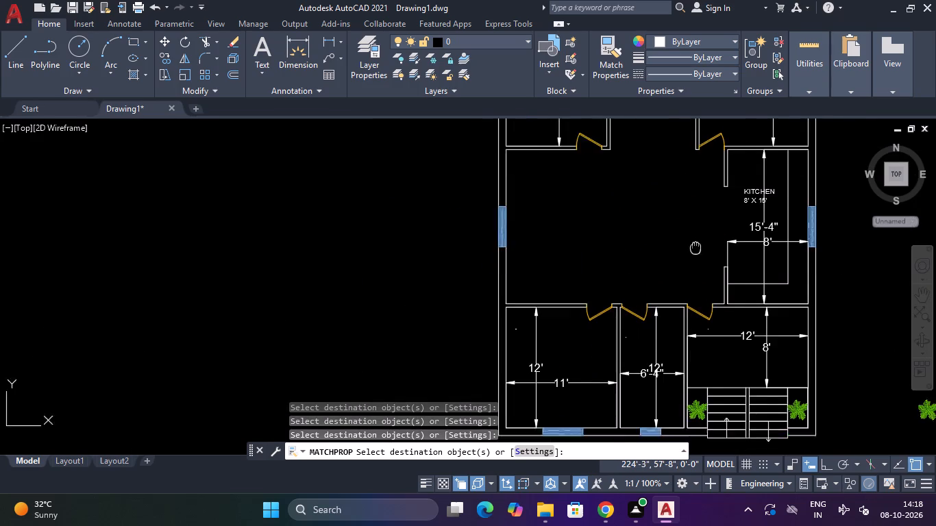
pyautogui.moveTo(697, 235); pyautogui.dragTo(708, 116, button='middle')
pyautogui.scroll(2, 718, 183)
pyautogui.click(717, 208)
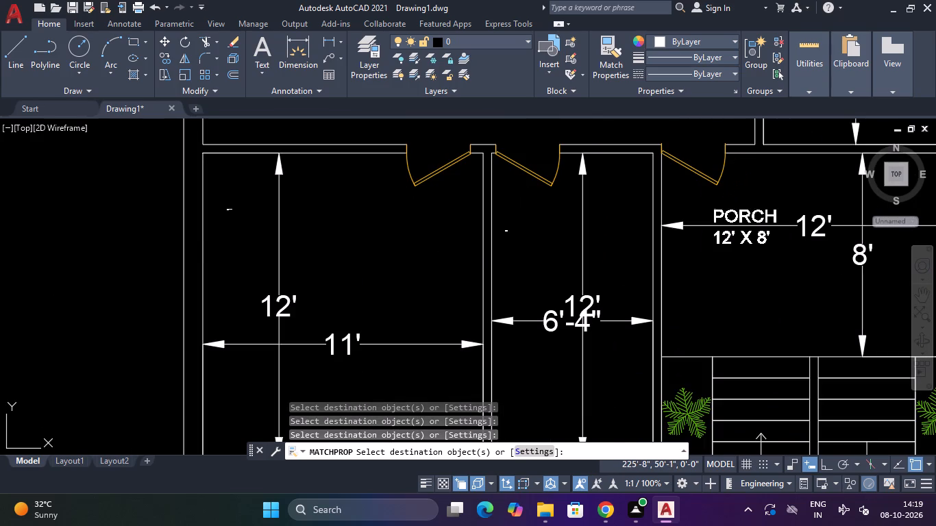
pyautogui.click(508, 231)
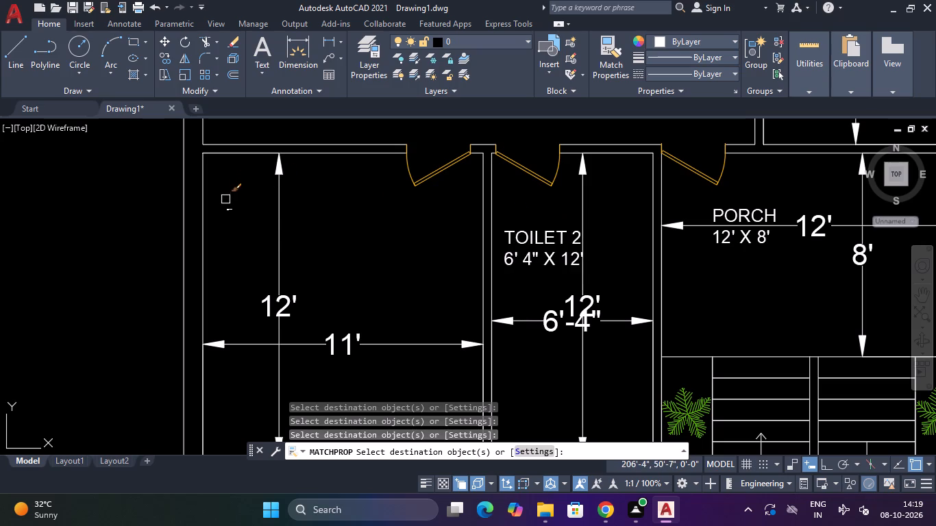
pyautogui.click(230, 212)
pyautogui.scroll(-1, 293, 200)
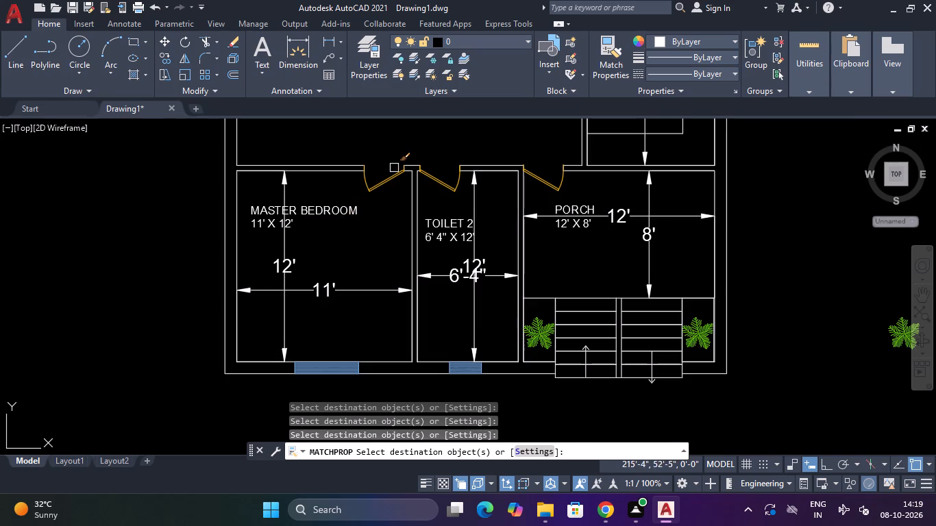
pyautogui.moveTo(386, 216); pyautogui.dragTo(386, 216, button='middle')
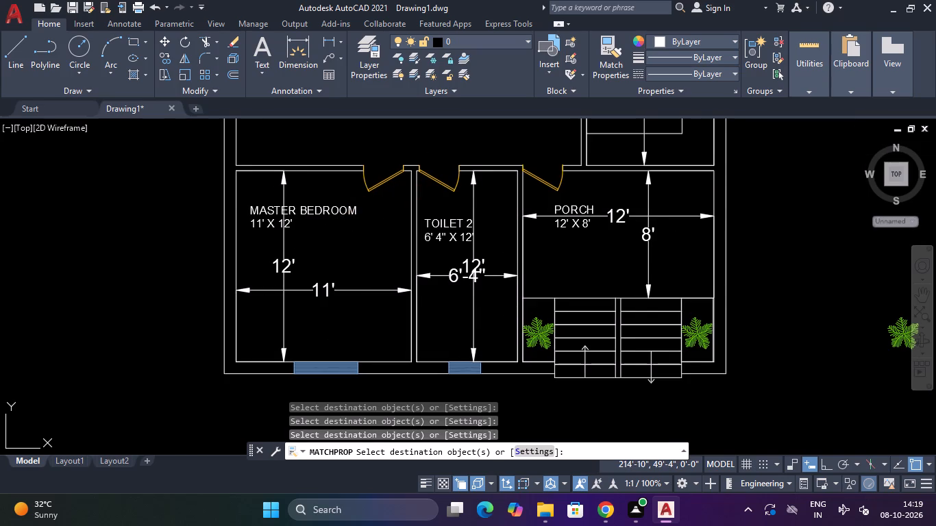
pyautogui.moveTo(386, 216); pyautogui.dragTo(377, 297, button='middle')
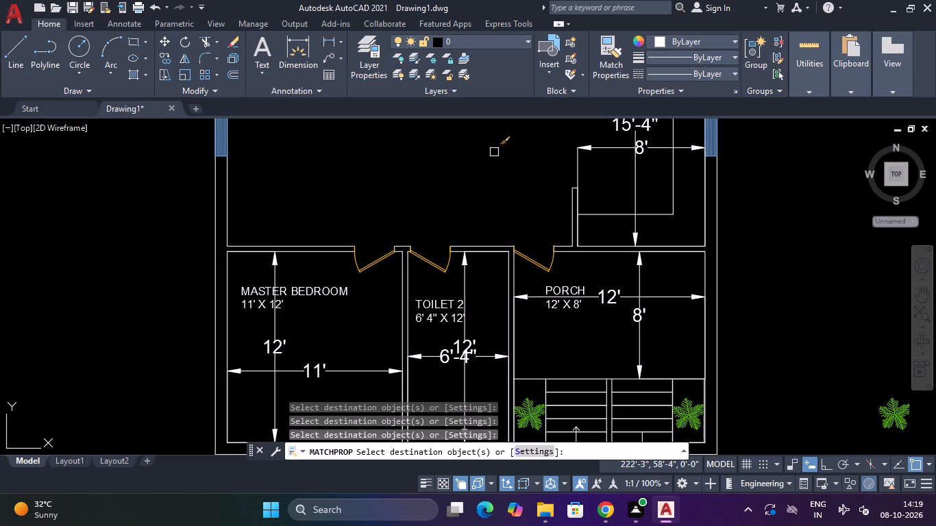
pyautogui.press('Escape')
pyautogui.press('Escape')
pyautogui.scroll(-2, 498, 140)
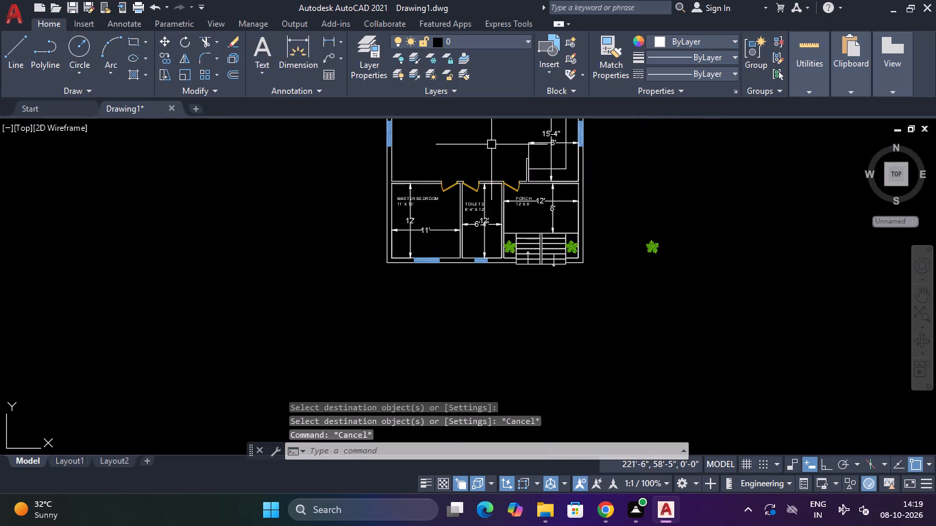
# Delete the horizontal and vertical dimensions inside the BEDROOM, keeping its room label.
pyautogui.moveTo(491, 145); pyautogui.dragTo(472, 227, button='middle')
pyautogui.moveTo(469, 200); pyautogui.dragTo(453, 225, button='middle')
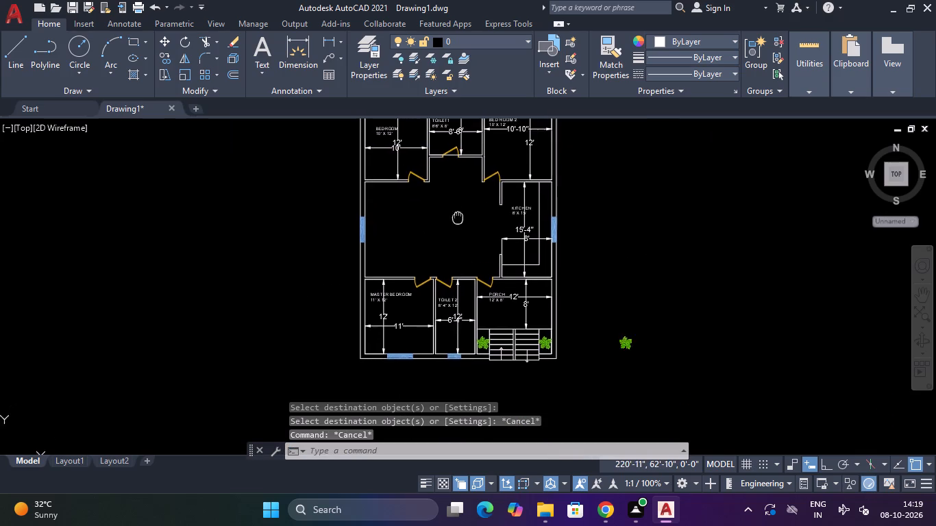
pyautogui.moveTo(453, 225); pyautogui.dragTo(408, 258, button='middle')
pyautogui.scroll(3, 357, 192)
pyautogui.click(344, 180)
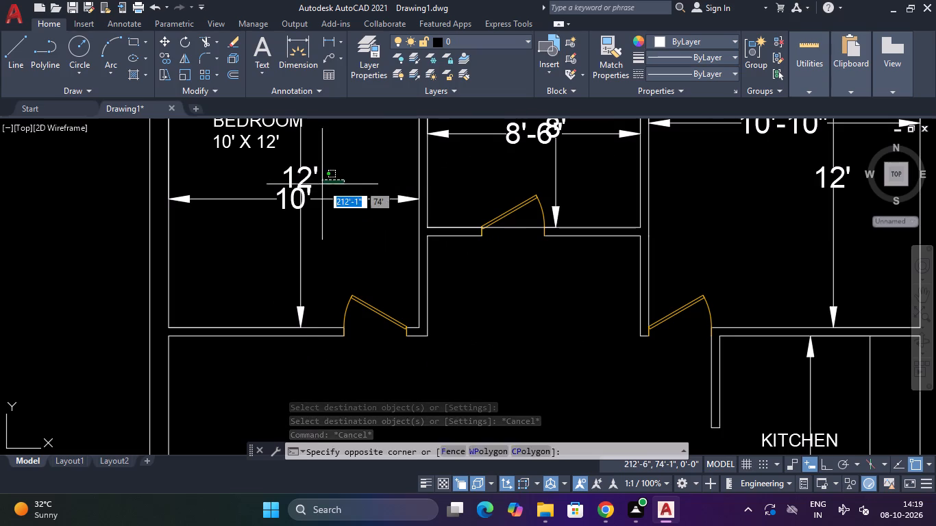
pyautogui.click(287, 201)
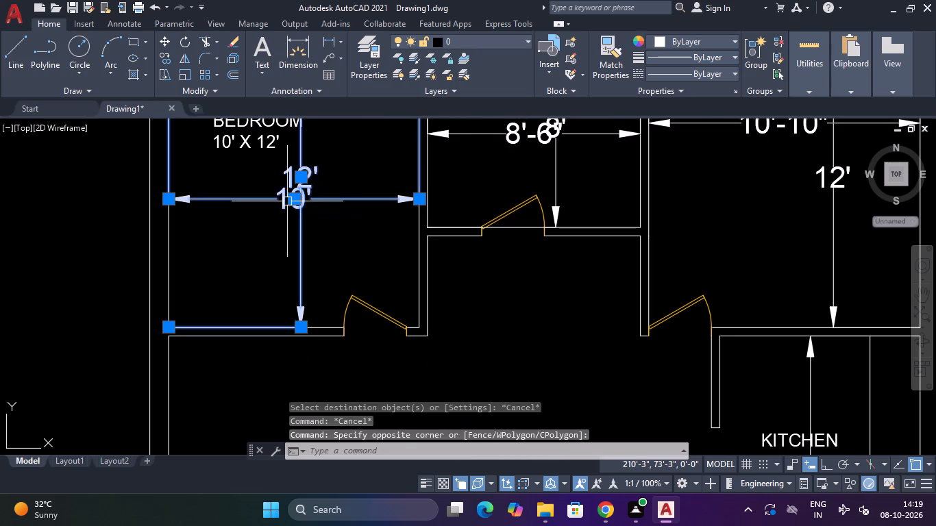
pyautogui.press('Delete')
pyautogui.press('Escape')
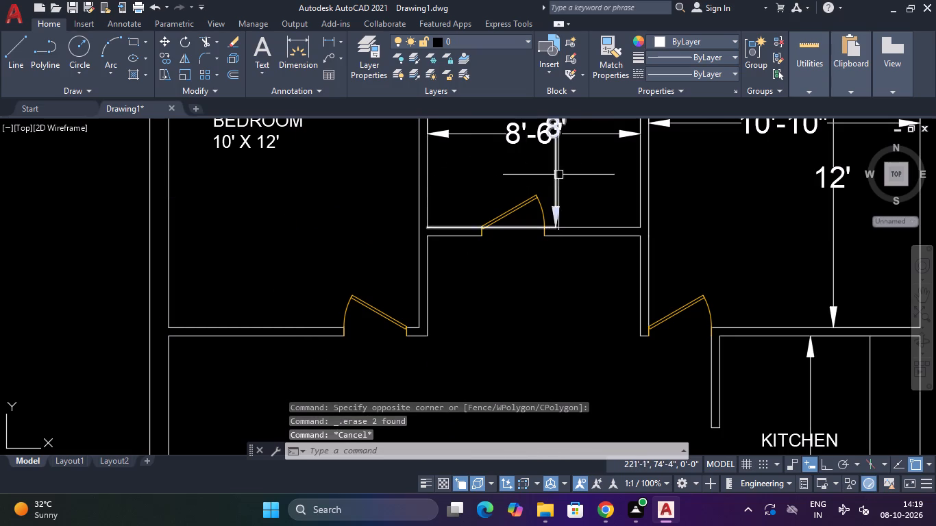
# Delete the vertical and horizontal dimensions inside TOILET1, keeping its room label.
pyautogui.moveTo(537, 171); pyautogui.dragTo(490, 294, button='middle')
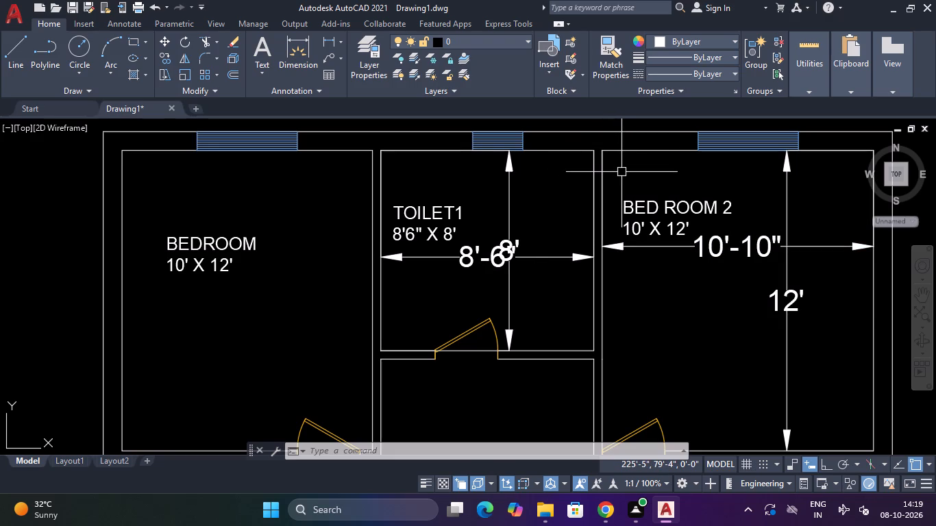
pyautogui.moveTo(578, 220); pyautogui.dragTo(578, 220, button='middle')
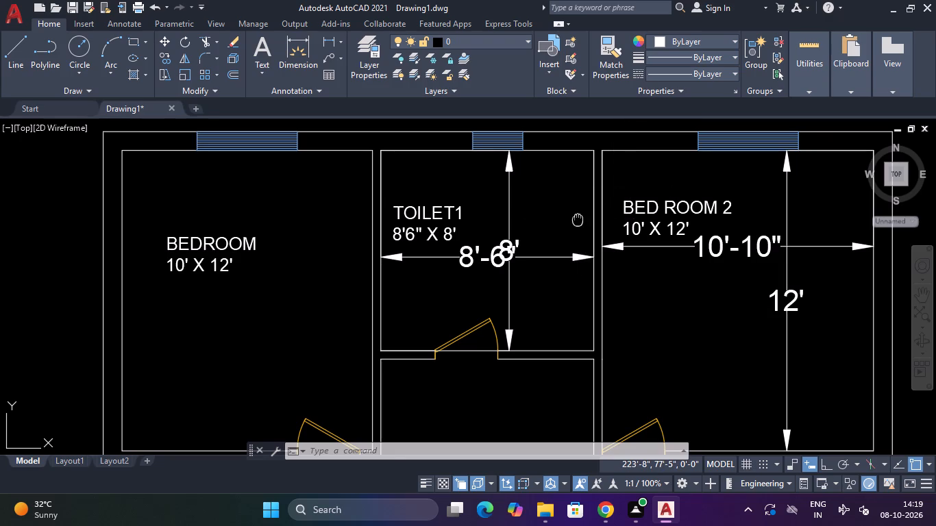
pyautogui.moveTo(578, 220); pyautogui.dragTo(605, 200, button='middle')
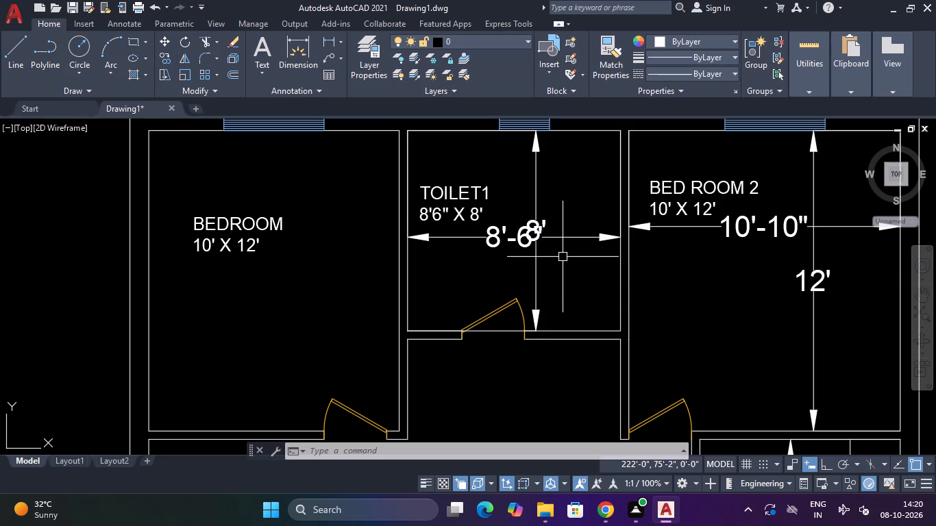
pyautogui.moveTo(563, 257); pyautogui.dragTo(583, 251, button='middle')
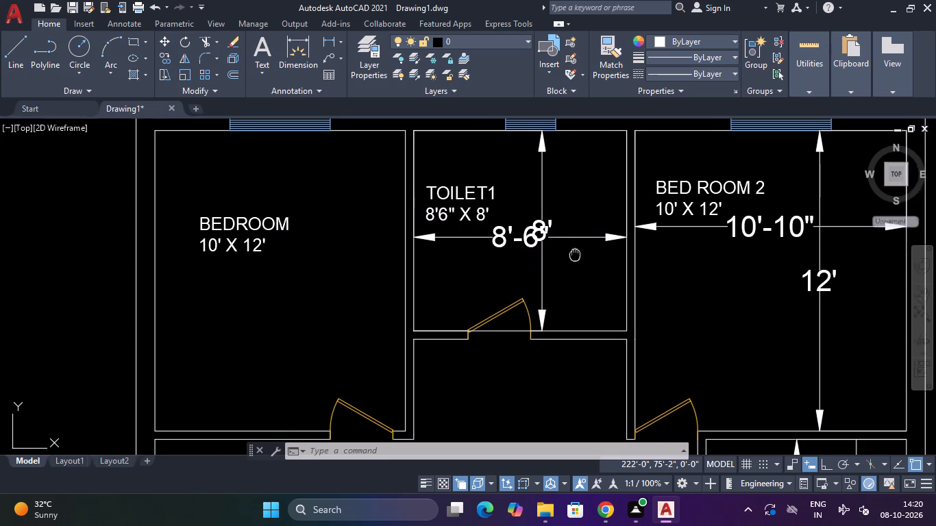
pyautogui.moveTo(583, 251); pyautogui.dragTo(583, 205, button='middle')
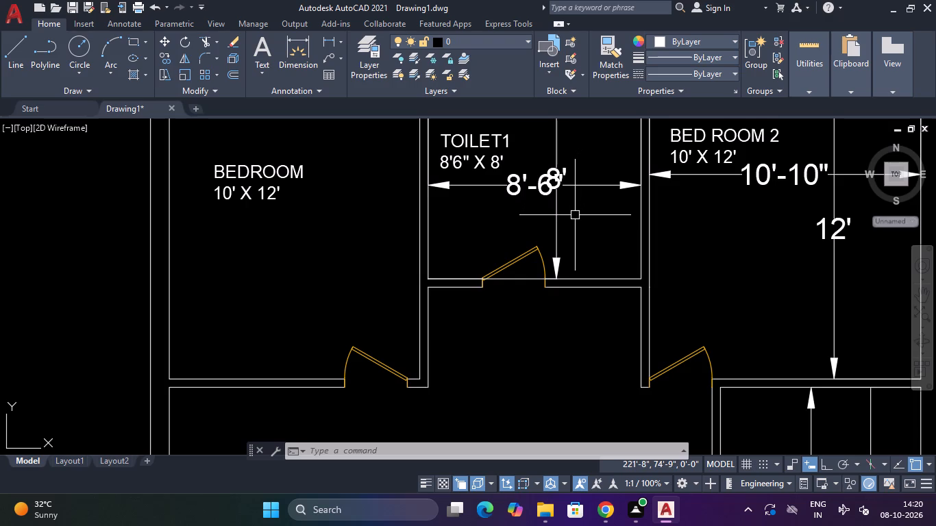
pyautogui.moveTo(574, 216); pyautogui.dragTo(550, 257, button='middle')
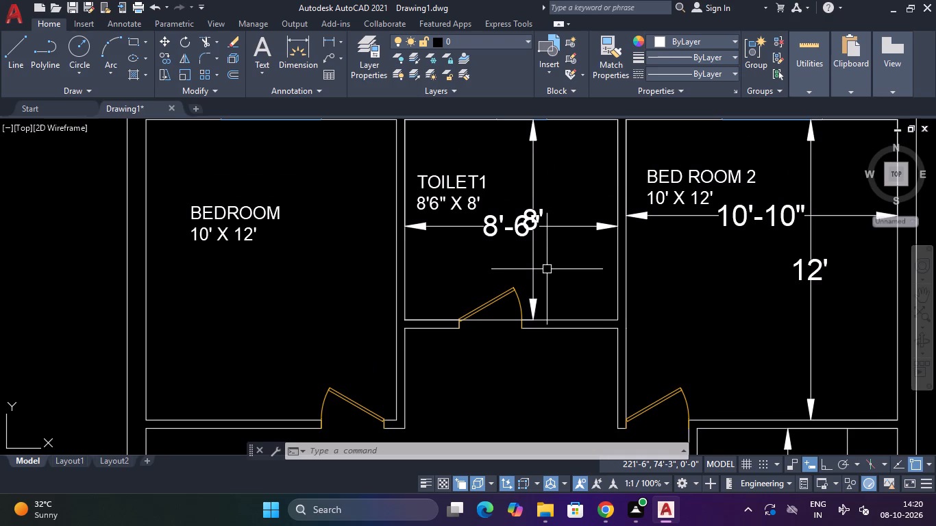
pyautogui.moveTo(546, 271); pyautogui.dragTo(475, 249, button='middle')
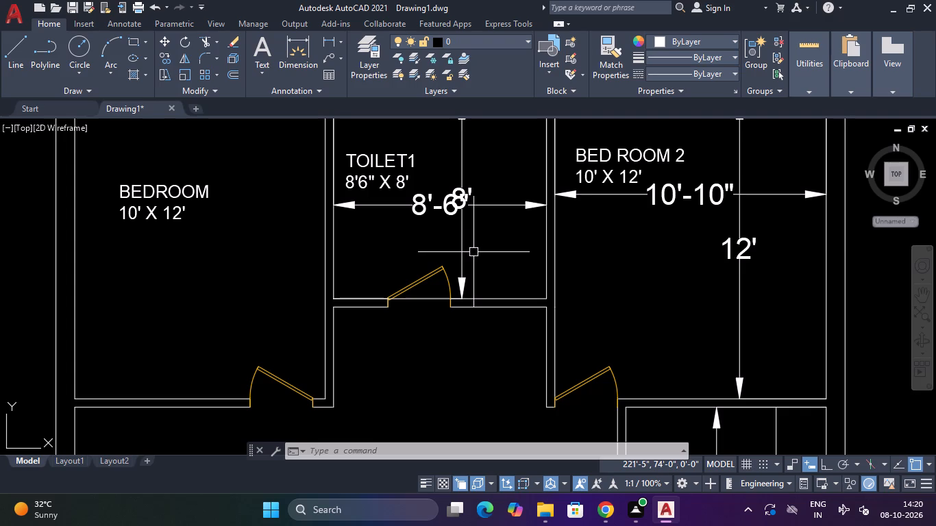
pyautogui.scroll(1, 463, 187)
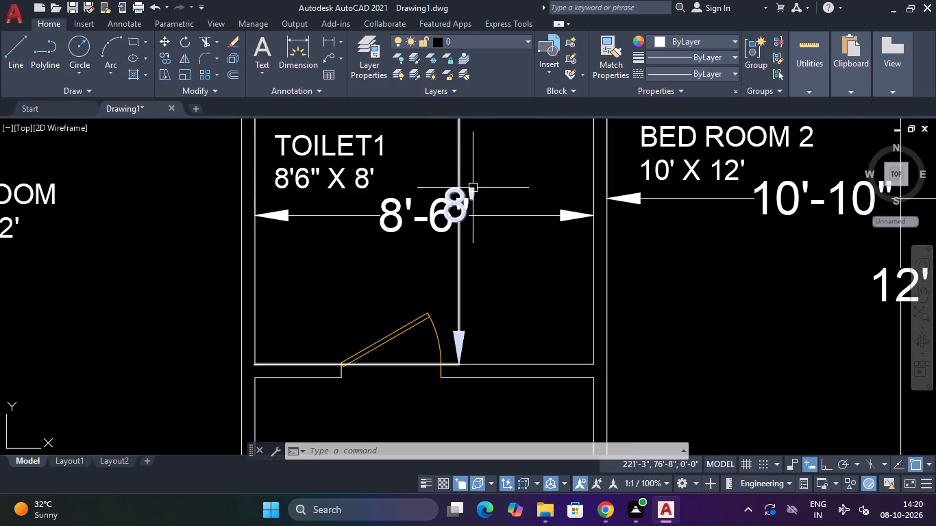
pyautogui.click(463, 167)
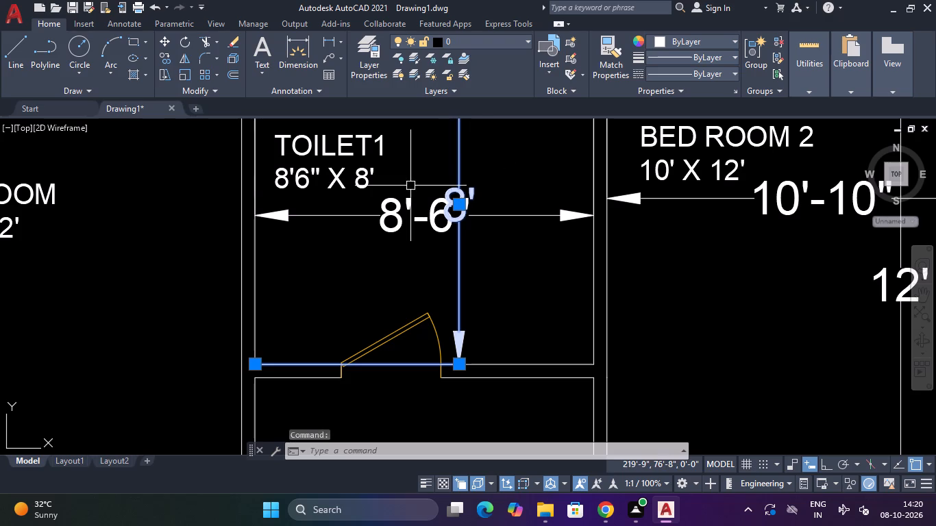
pyautogui.press('Delete')
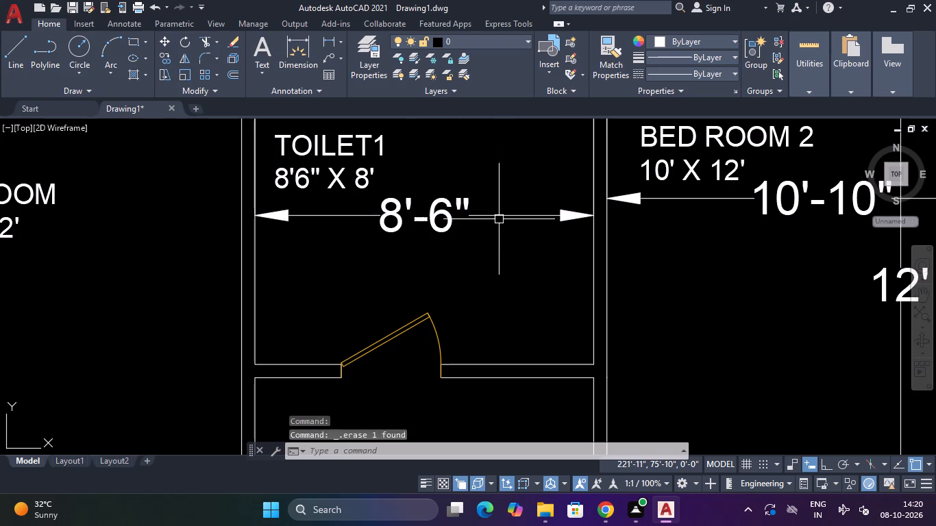
pyautogui.click(509, 214)
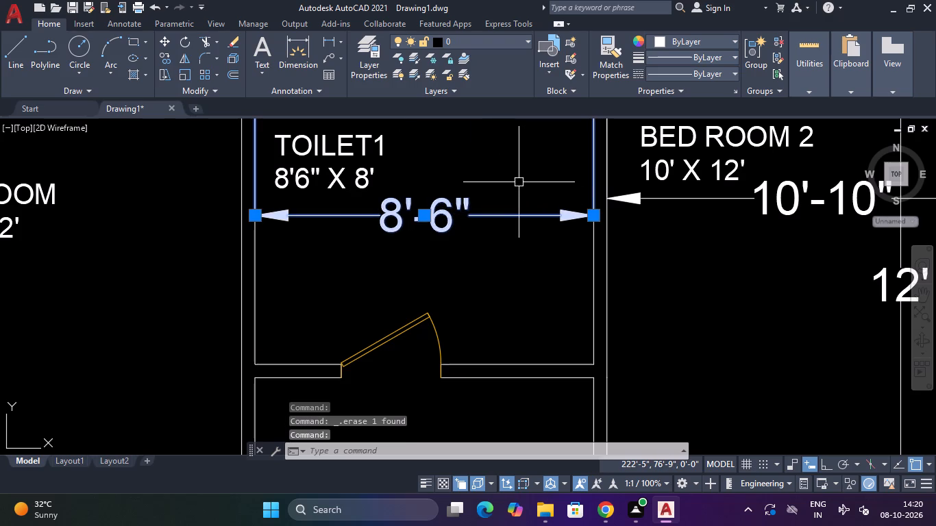
pyautogui.press('Delete')
# Delete the vertical and horizontal dimensions inside BED ROOM 2, keeping its room label.
pyautogui.scroll(-1, 665, 194)
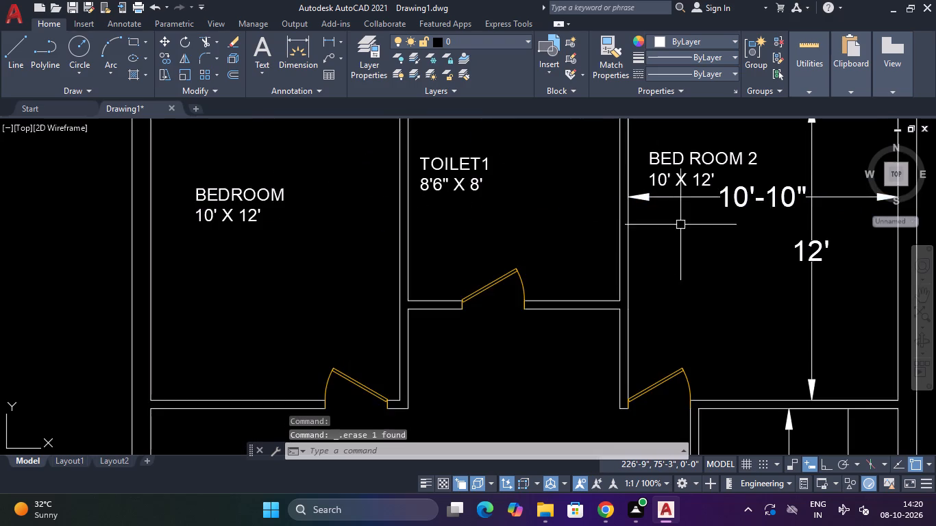
pyautogui.moveTo(680, 225); pyautogui.dragTo(600, 290, button='middle')
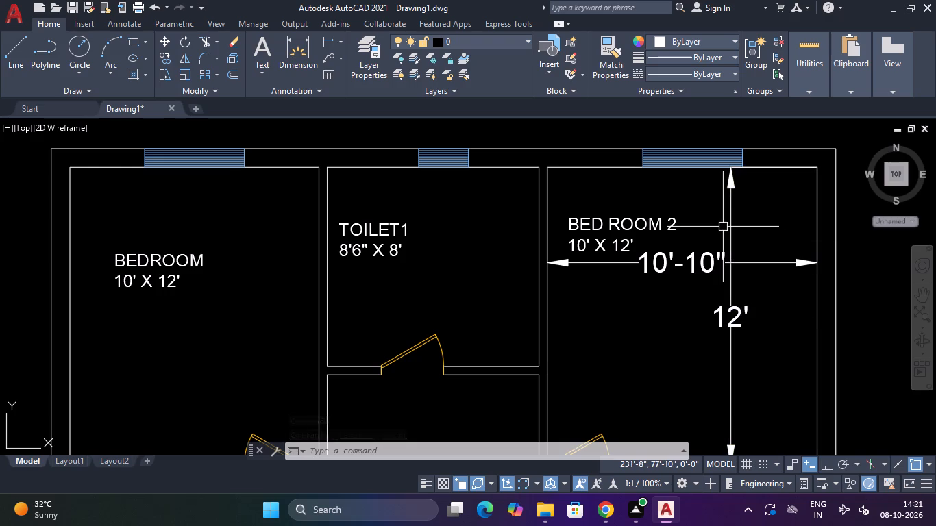
pyautogui.moveTo(748, 222); pyautogui.dragTo(737, 225)
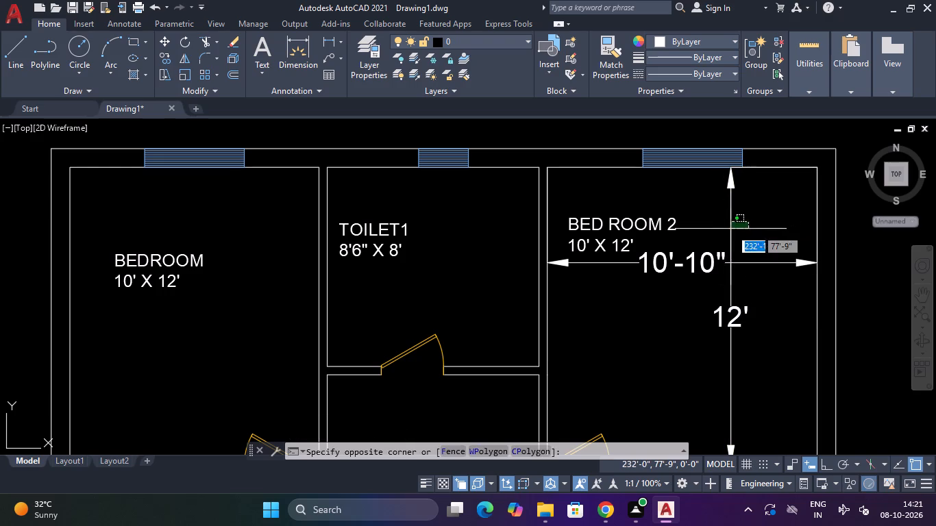
pyautogui.click(724, 231)
pyautogui.press('Delete')
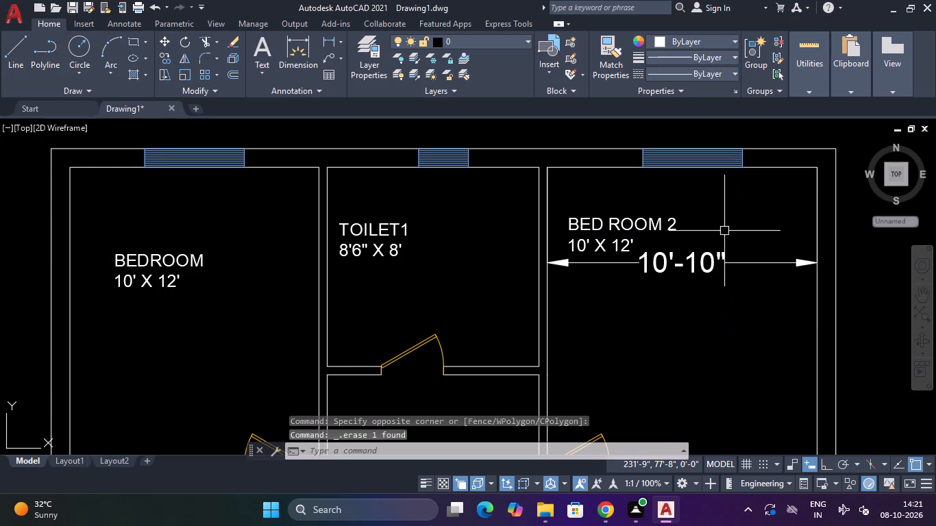
pyautogui.click(763, 266)
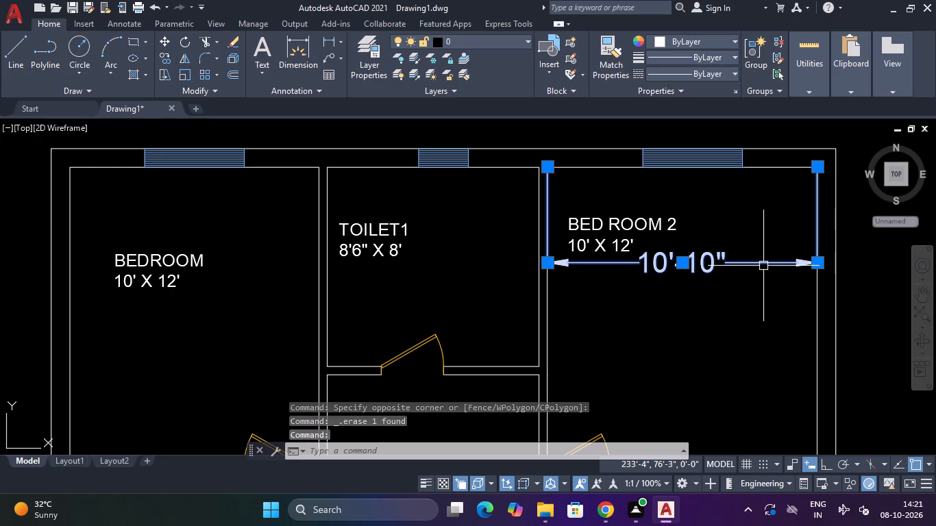
pyautogui.press('Delete')
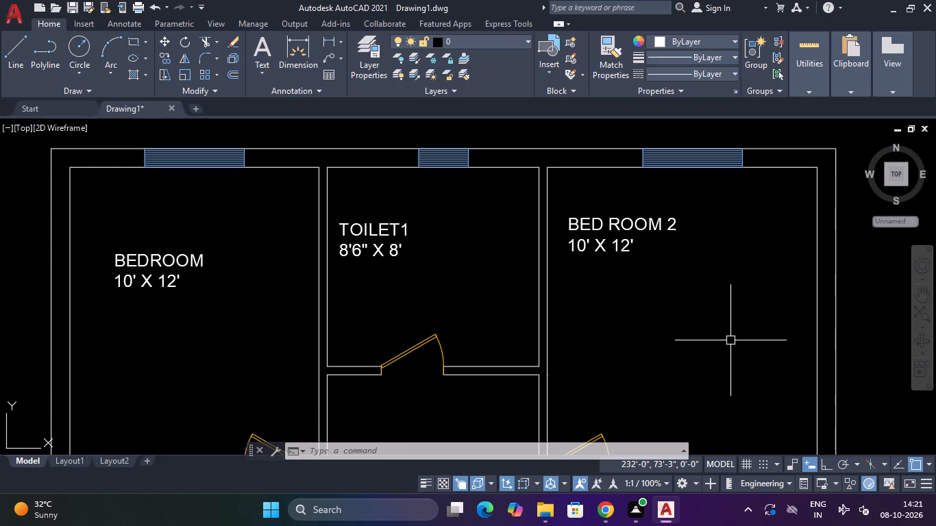
# Delete the horizontal and vertical dimensions inside the KITCHEN, keeping its room label.
pyautogui.scroll(-2, 751, 320)
pyautogui.moveTo(739, 326); pyautogui.dragTo(787, 188, button='middle')
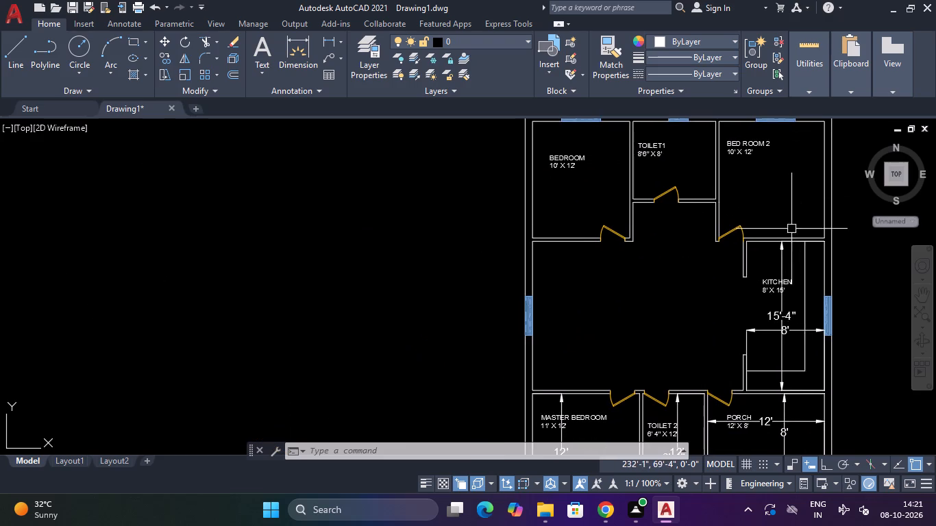
pyautogui.scroll(2, 788, 345)
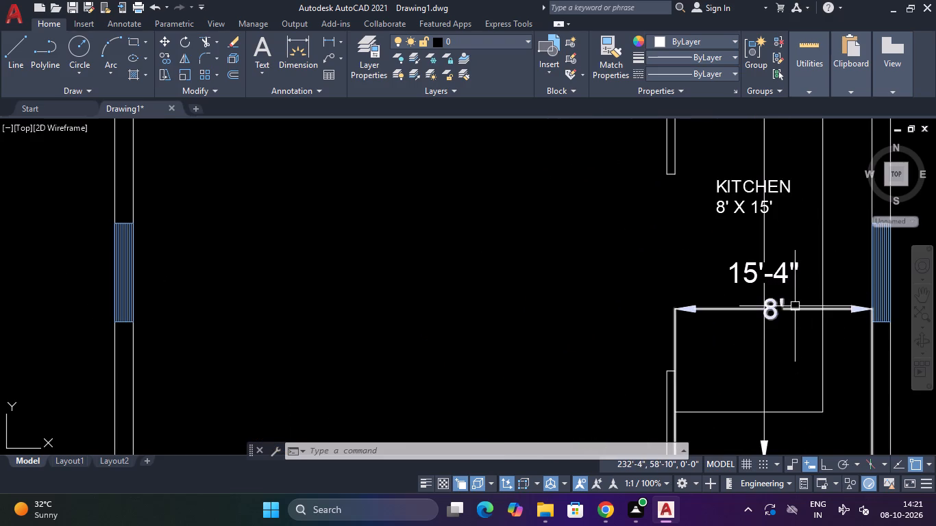
pyautogui.click(793, 310)
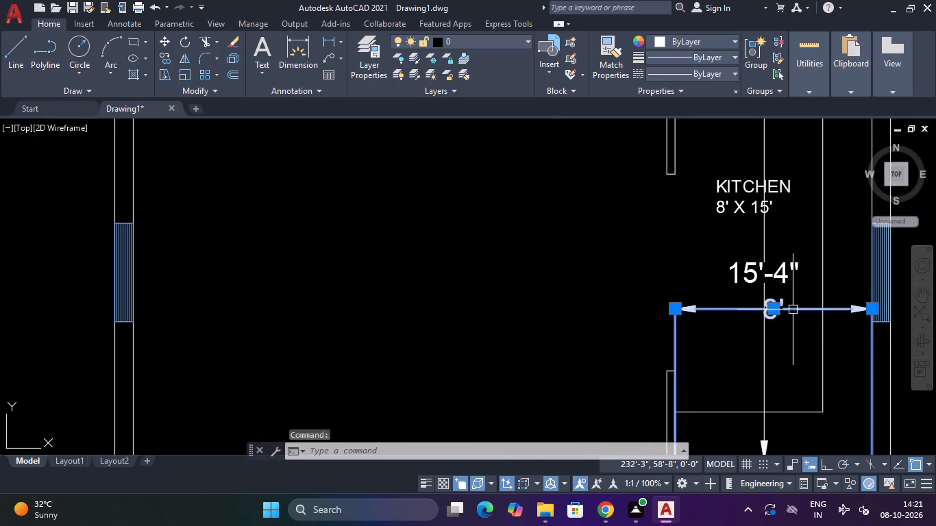
pyautogui.press('Delete')
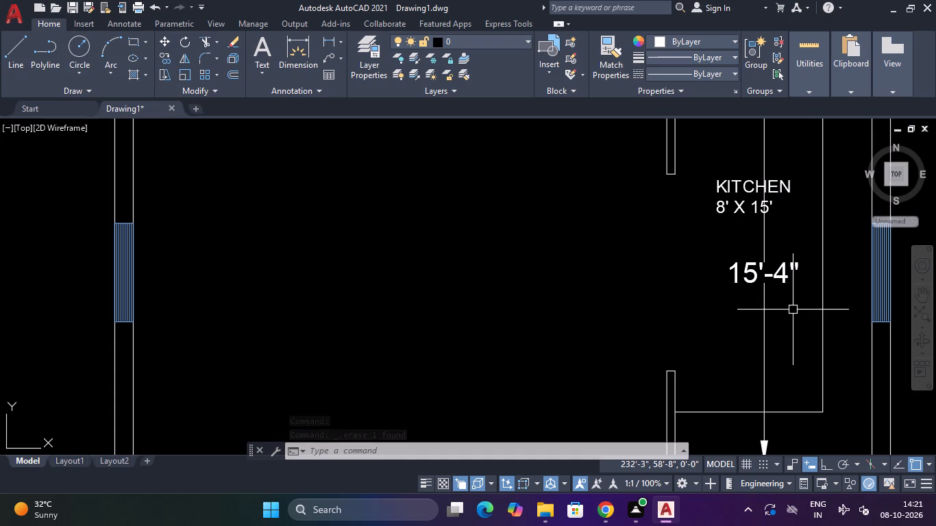
pyautogui.click(796, 315)
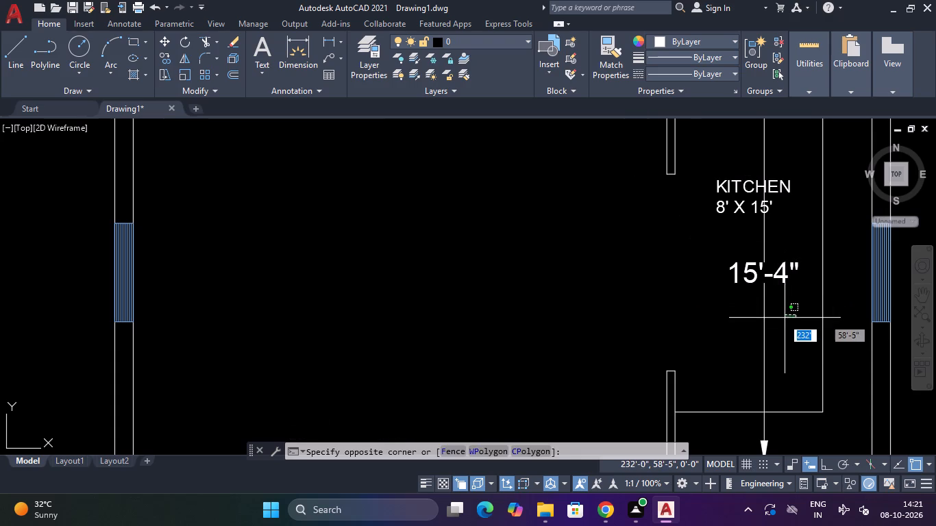
pyautogui.click(755, 327)
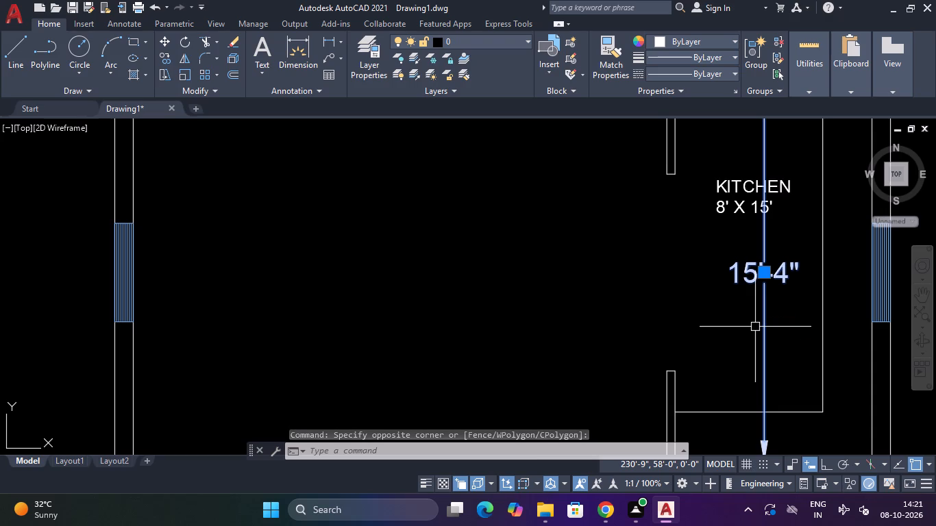
pyautogui.press('Delete')
# Delete the stray green plant symbol lying outside the floor plan, beyond the porch side.
pyautogui.scroll(-2, 755, 327)
pyautogui.scroll(-2, 639, 288)
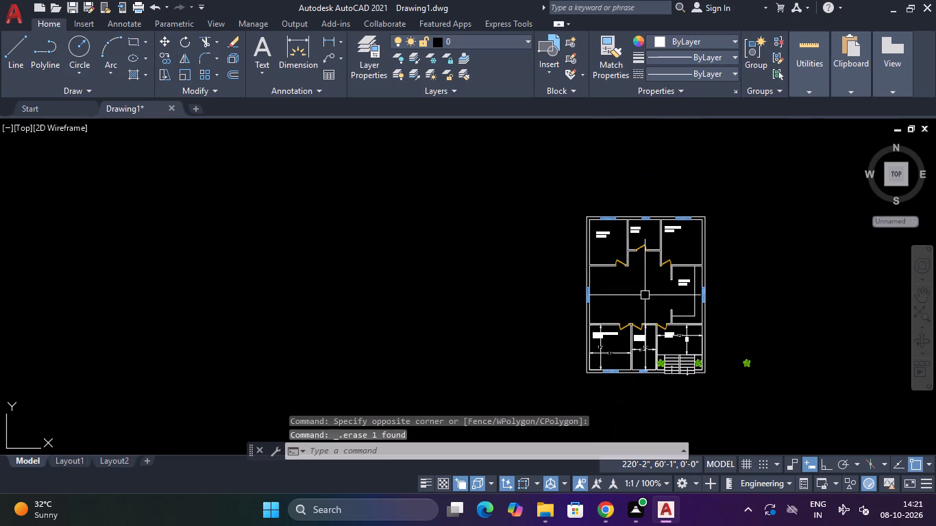
pyautogui.moveTo(645, 295); pyautogui.dragTo(696, 265, button='middle')
pyautogui.scroll(3, 809, 310)
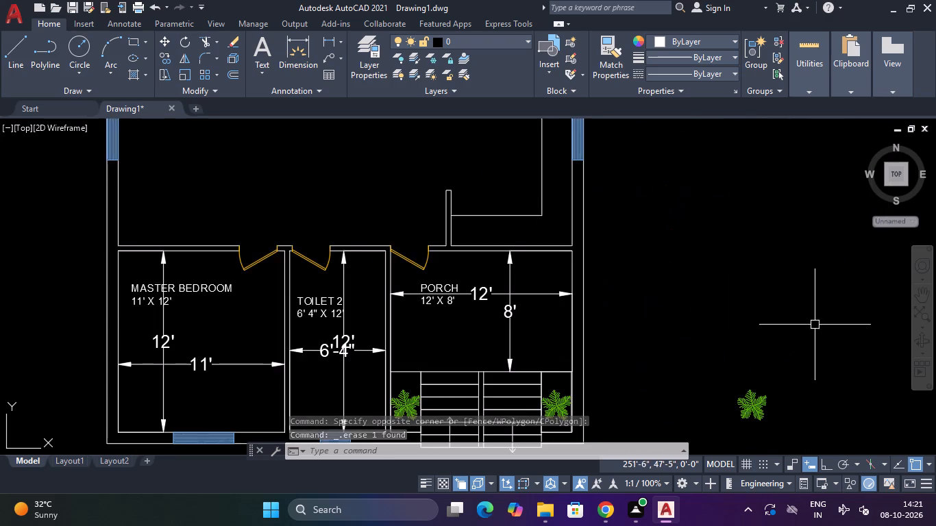
pyautogui.moveTo(814, 325); pyautogui.dragTo(820, 259, button='middle')
pyautogui.moveTo(815, 304); pyautogui.dragTo(804, 314)
pyautogui.click(742, 375)
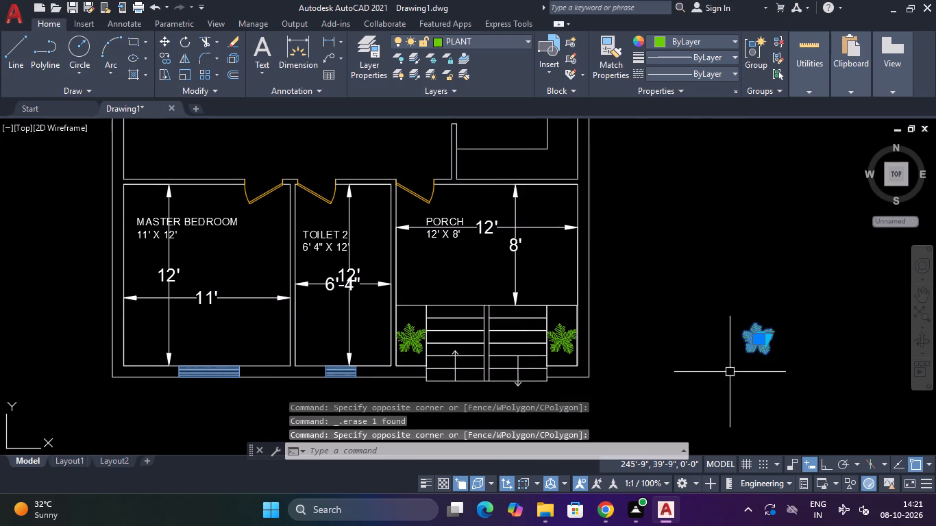
pyautogui.press('Delete')
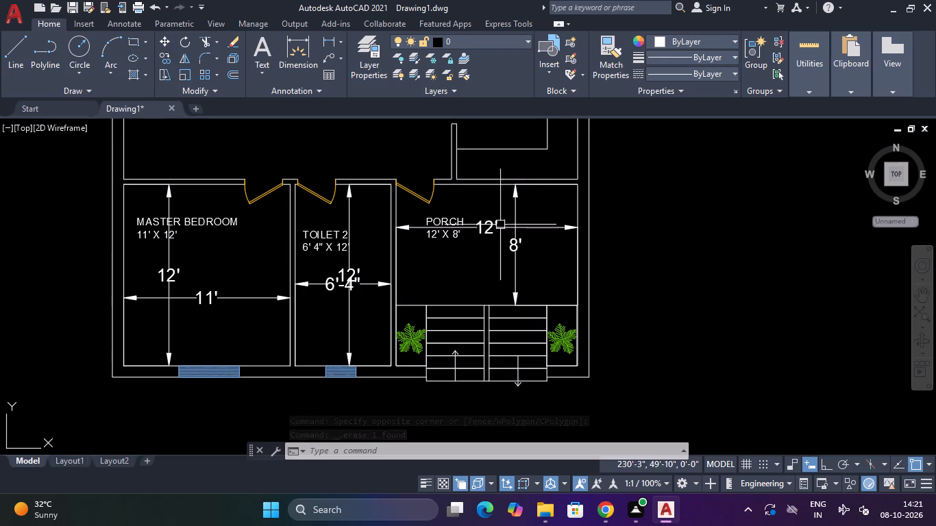
# Delete the horizontal and vertical dimensions inside the PORCH, keeping its room label.
pyautogui.scroll(2, 532, 227)
pyautogui.click(541, 208)
pyautogui.click(524, 239)
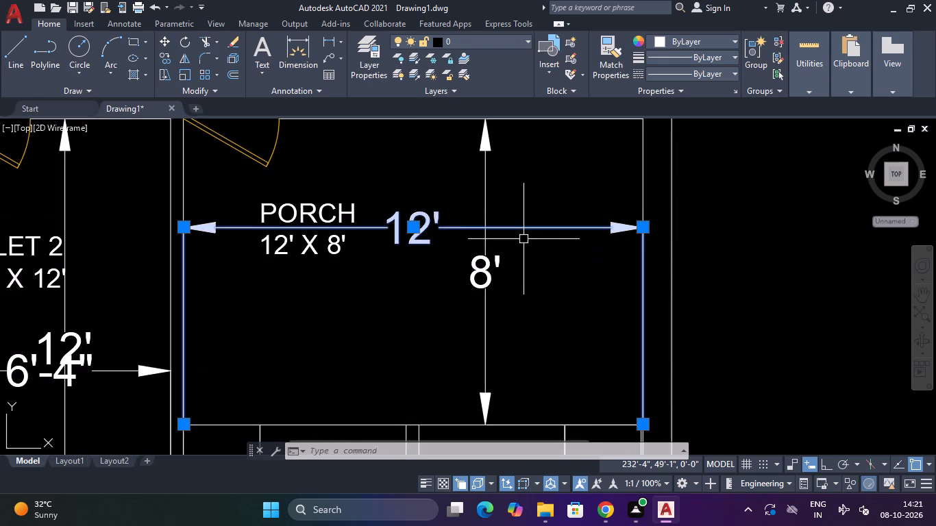
pyautogui.press('Delete')
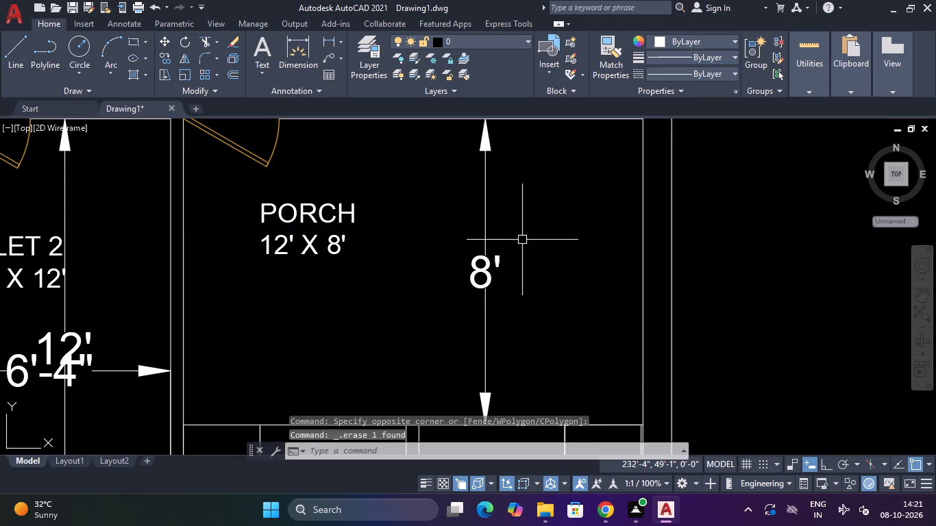
pyautogui.scroll(2, 522, 240)
pyautogui.click(491, 195)
pyautogui.click(426, 216)
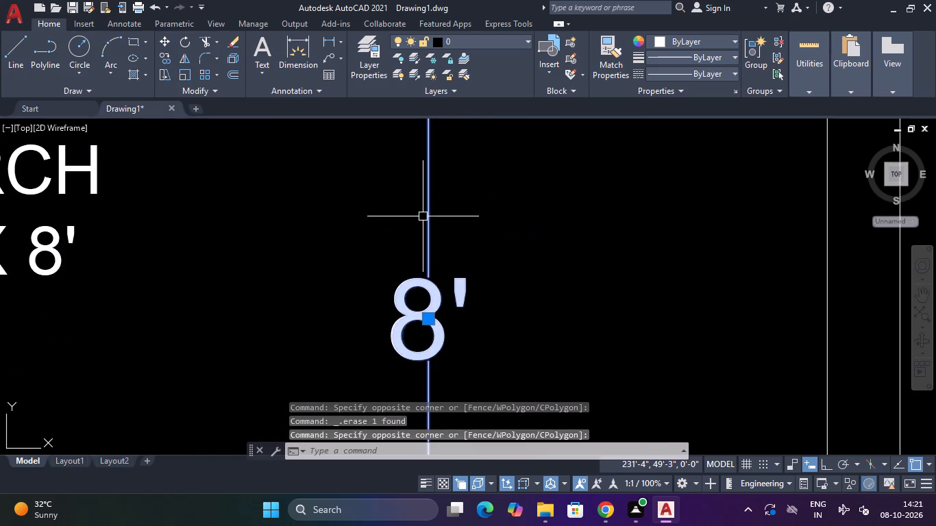
pyautogui.press('Delete')
pyautogui.scroll(-3, 423, 217)
pyautogui.moveTo(423, 217); pyautogui.dragTo(495, 200, button='middle')
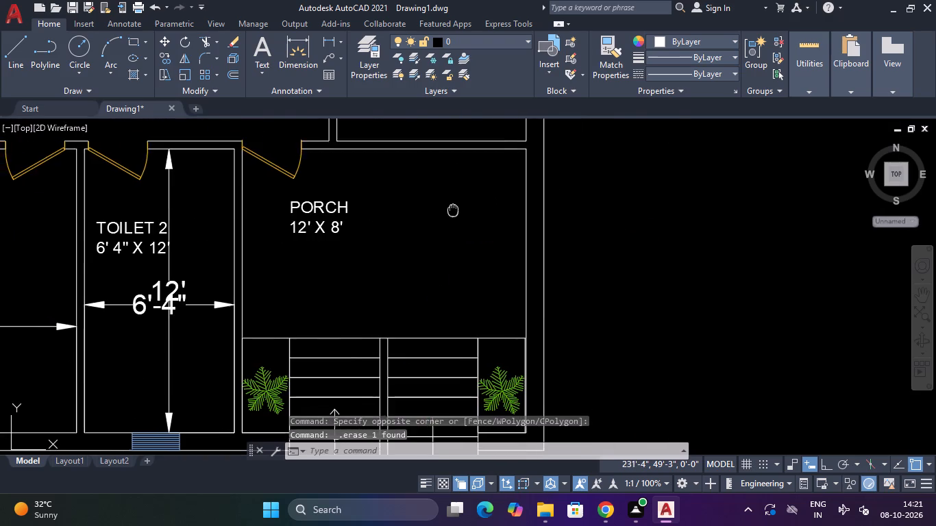
# Delete the horizontal and vertical dimensions inside TOILET 2, keeping its room label.
pyautogui.moveTo(495, 200); pyautogui.dragTo(573, 180, button='middle')
pyautogui.scroll(3, 361, 323)
pyautogui.scroll(-3, 306, 192)
pyautogui.moveTo(306, 192); pyautogui.dragTo(303, 238, button='middle')
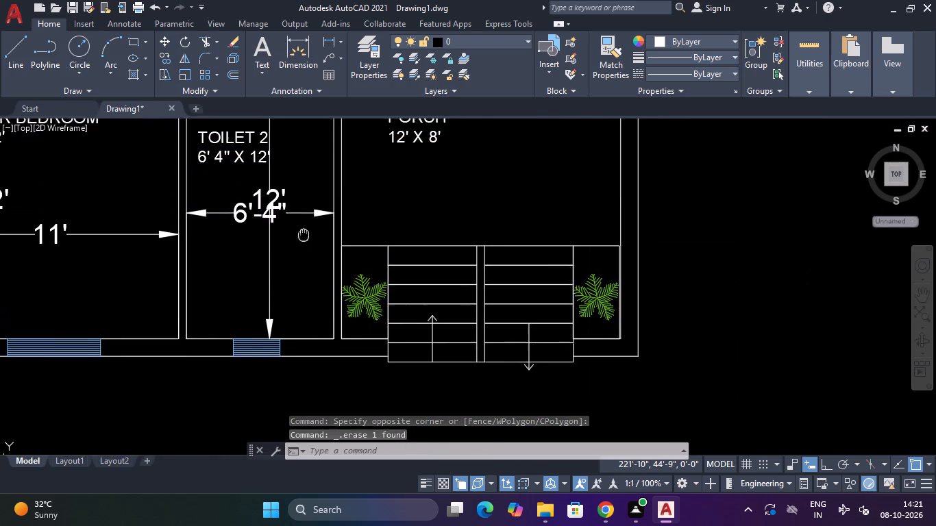
pyautogui.moveTo(303, 238); pyautogui.dragTo(301, 241, button='middle')
pyautogui.scroll(2, 301, 241)
pyautogui.click(317, 162)
pyautogui.click(293, 206)
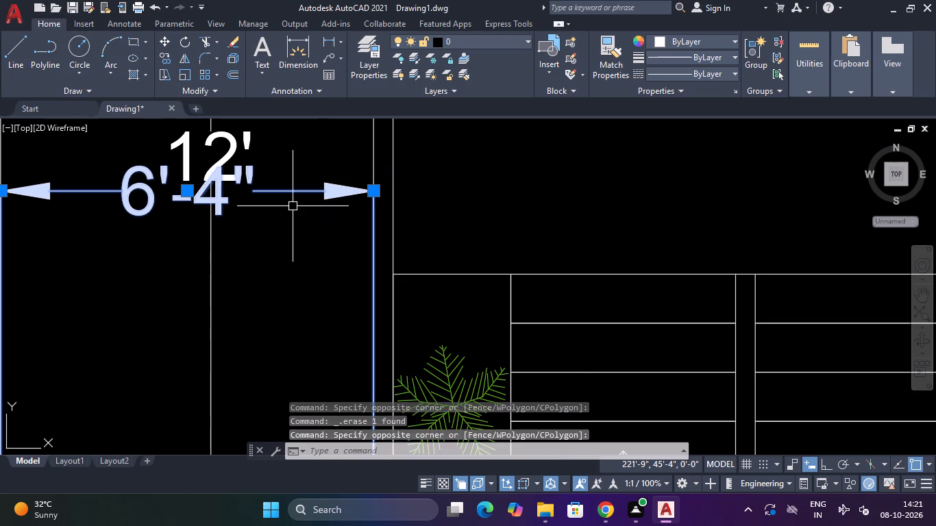
pyautogui.press('Delete')
pyautogui.scroll(-1, 293, 206)
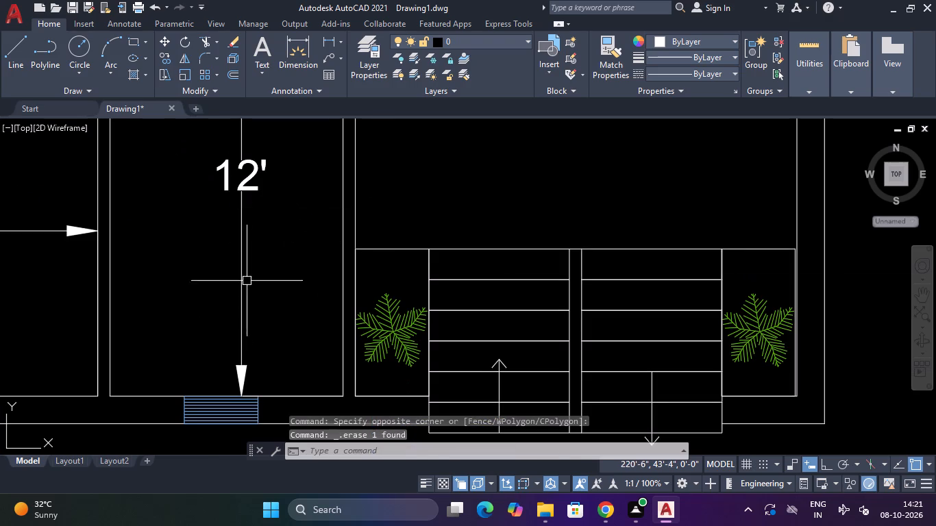
pyautogui.moveTo(247, 280); pyautogui.dragTo(210, 287)
pyautogui.click(180, 321)
pyautogui.press('Delete')
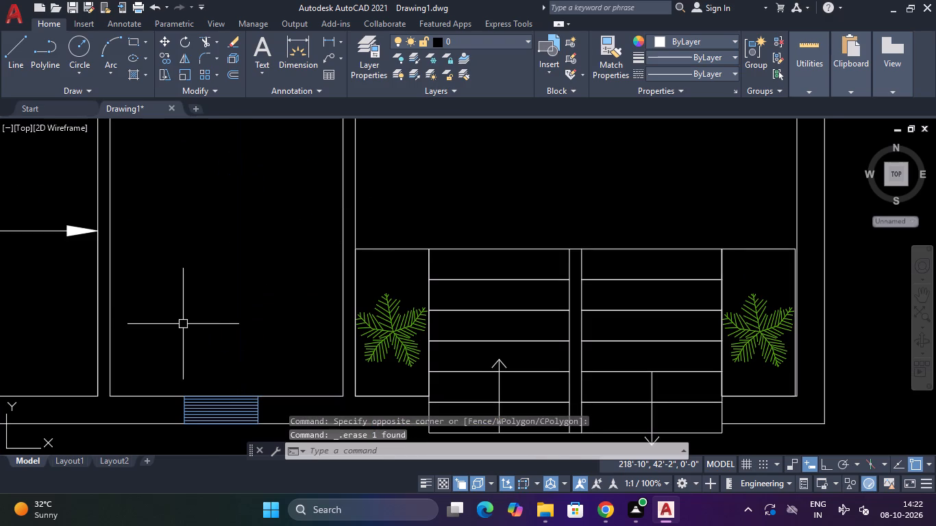
# Delete the horizontal and vertical dimensions inside the MASTER BEDROOM, keeping its room label.
pyautogui.scroll(-4, 183, 324)
pyautogui.moveTo(299, 294); pyautogui.dragTo(419, 245, button='middle')
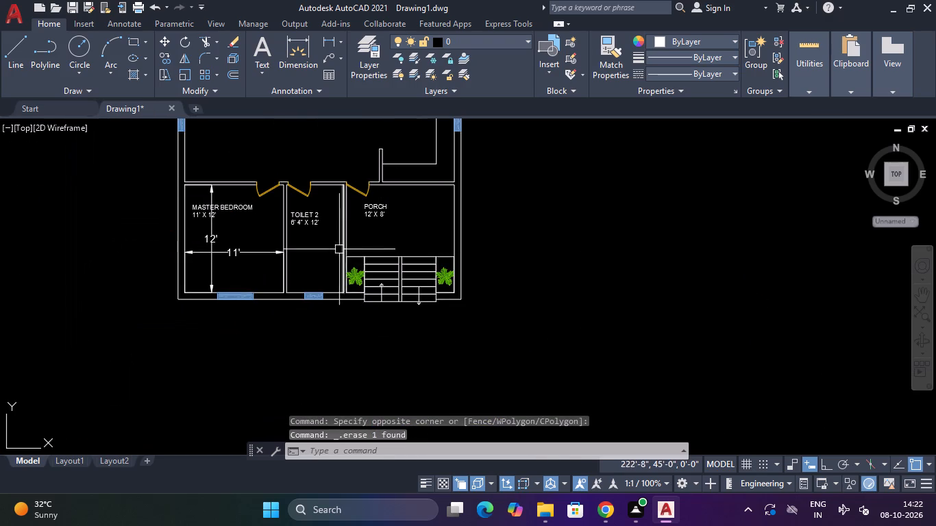
pyautogui.scroll(2, 273, 266)
pyautogui.click(266, 222)
pyautogui.click(262, 245)
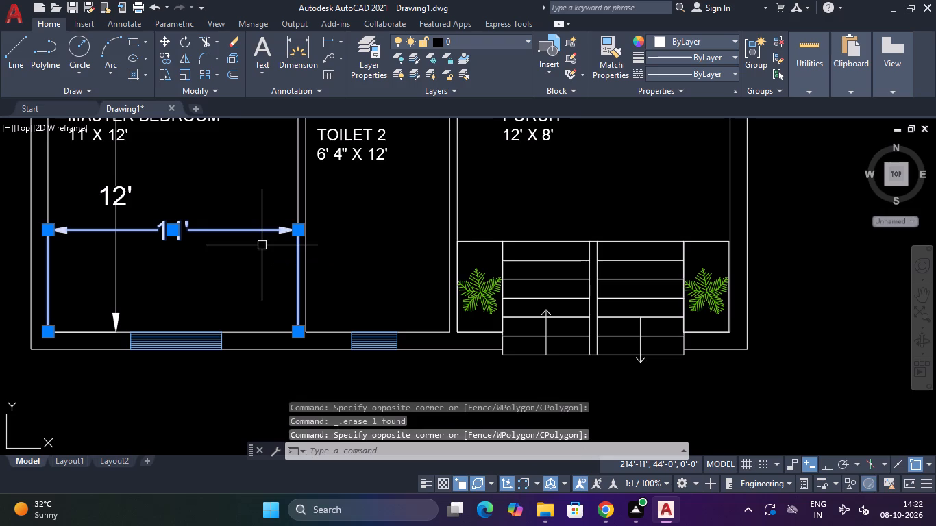
pyautogui.press('Delete')
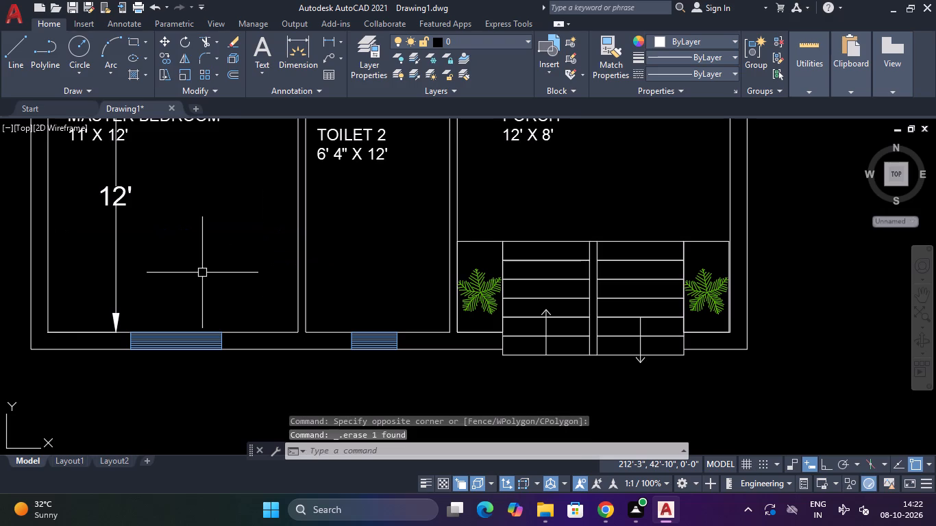
pyautogui.click(139, 221)
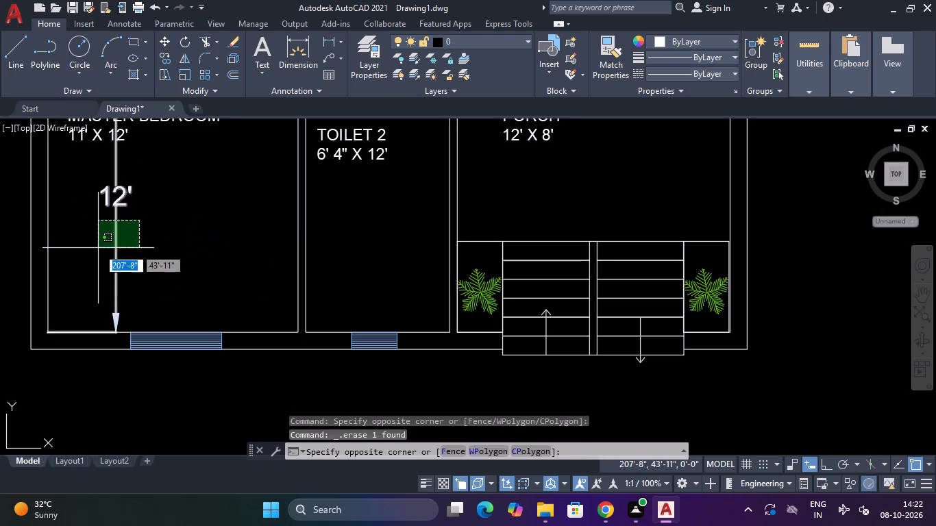
pyautogui.click(98, 248)
pyautogui.press('Delete')
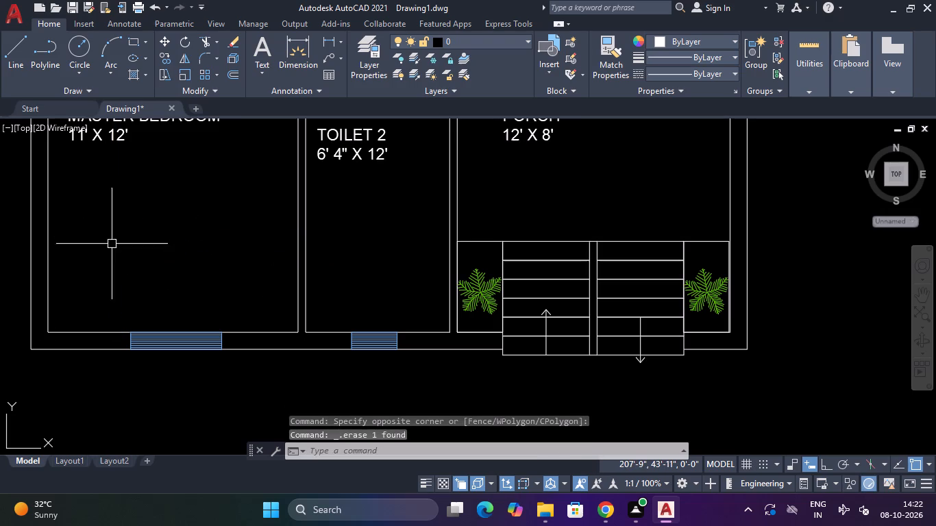
# Examine the whole floor plan, especially the central hall and the room labels around it.
pyautogui.scroll(-3, 112, 244)
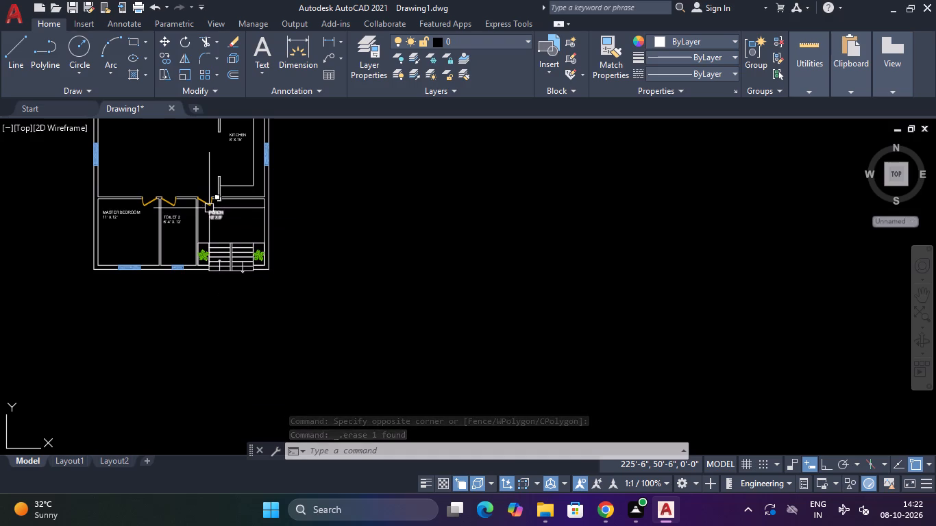
pyautogui.moveTo(209, 208); pyautogui.dragTo(180, 343, button='middle')
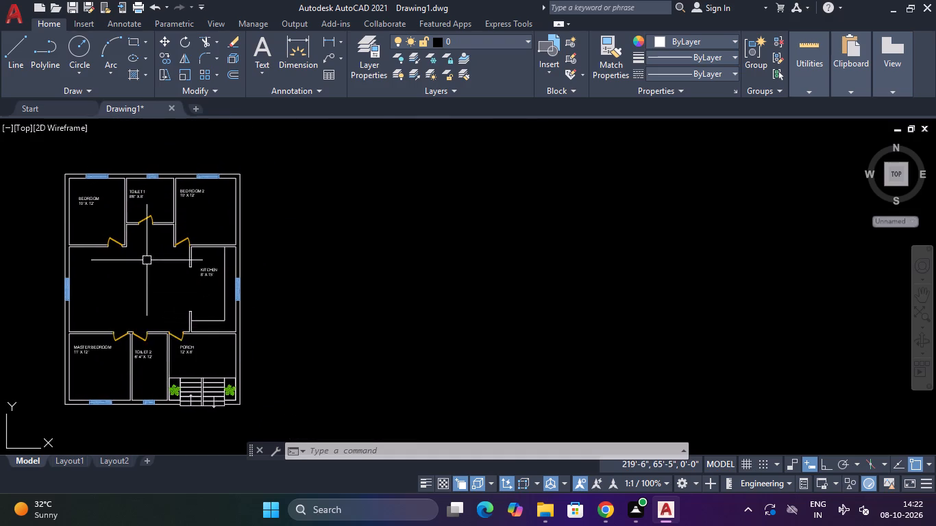
pyautogui.scroll(2, 147, 260)
pyautogui.moveTo(149, 260); pyautogui.dragTo(224, 274, button='middle')
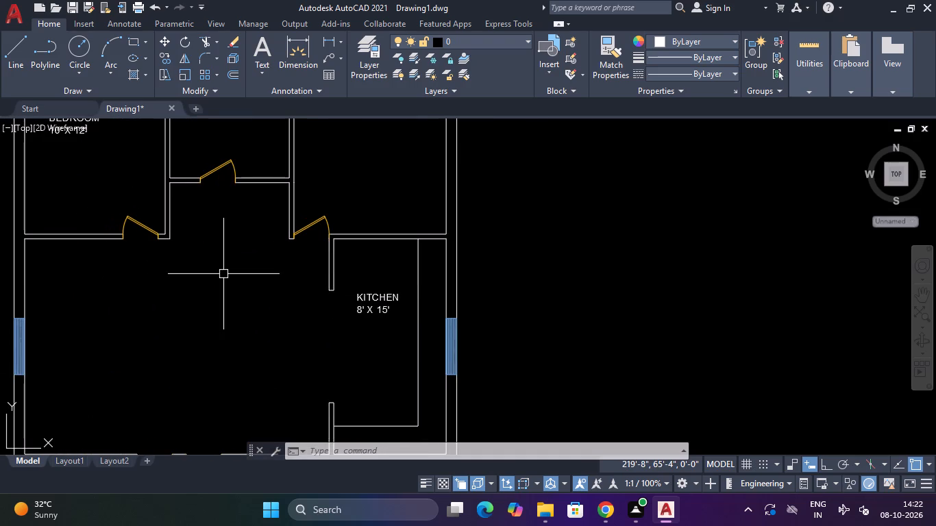
pyautogui.moveTo(219, 274); pyautogui.dragTo(240, 271, button='middle')
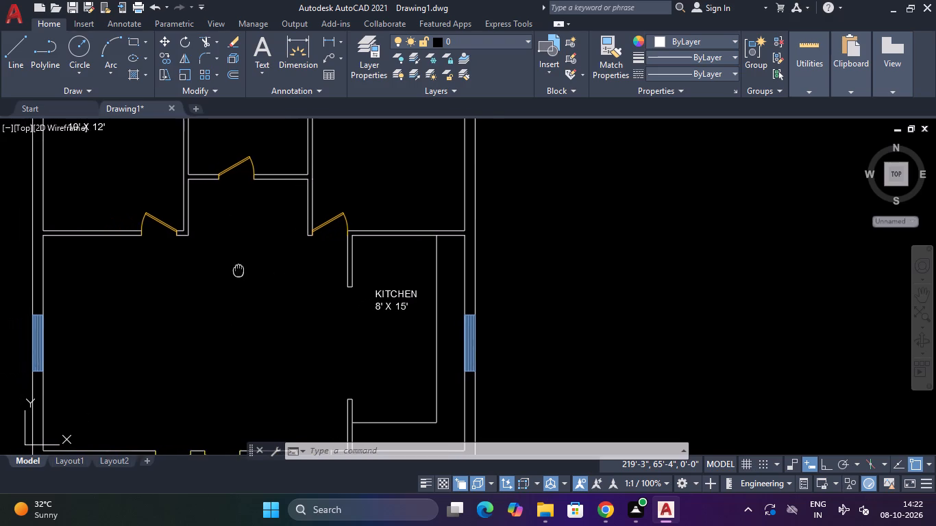
pyautogui.moveTo(240, 271); pyautogui.dragTo(256, 265, button='middle')
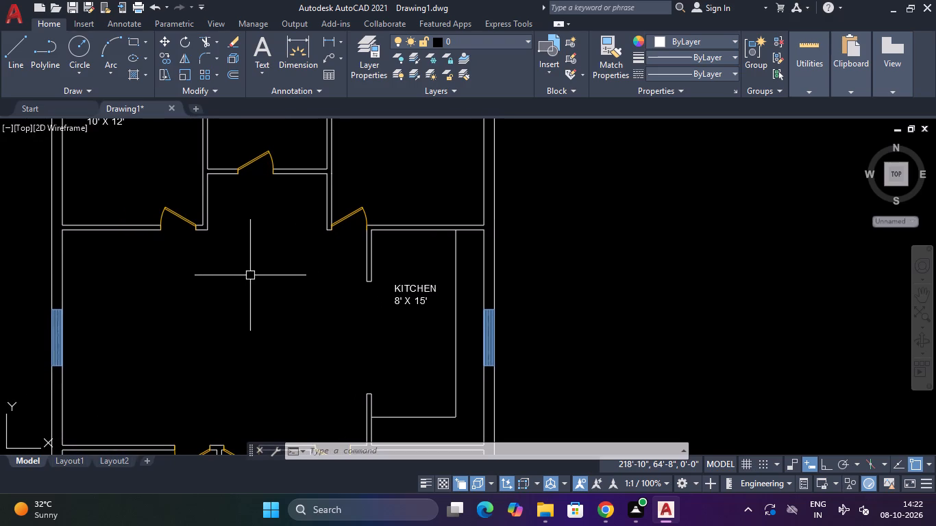
pyautogui.moveTo(249, 282); pyautogui.dragTo(246, 297, button='middle')
pyautogui.scroll(-2, 246, 297)
pyautogui.scroll(1, 246, 297)
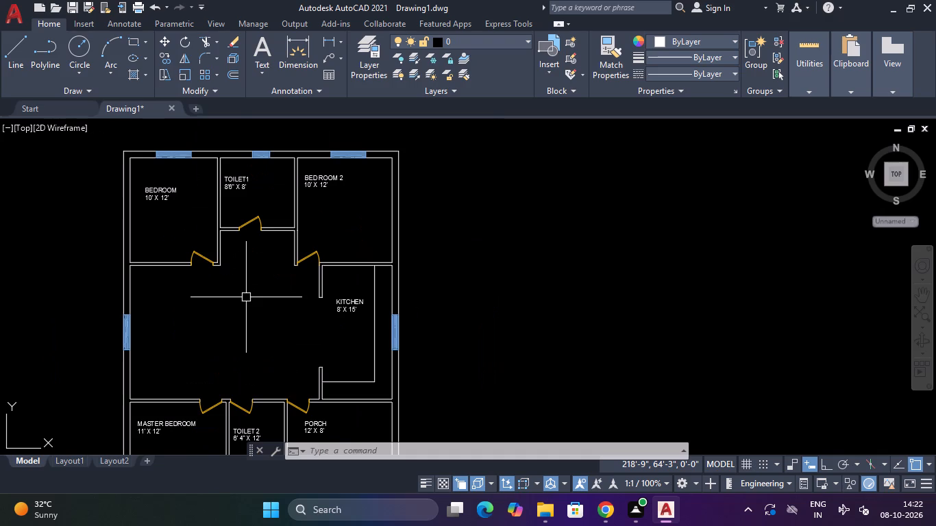
pyautogui.scroll(1, 246, 297)
pyautogui.moveTo(245, 297); pyautogui.dragTo(256, 293, button='middle')
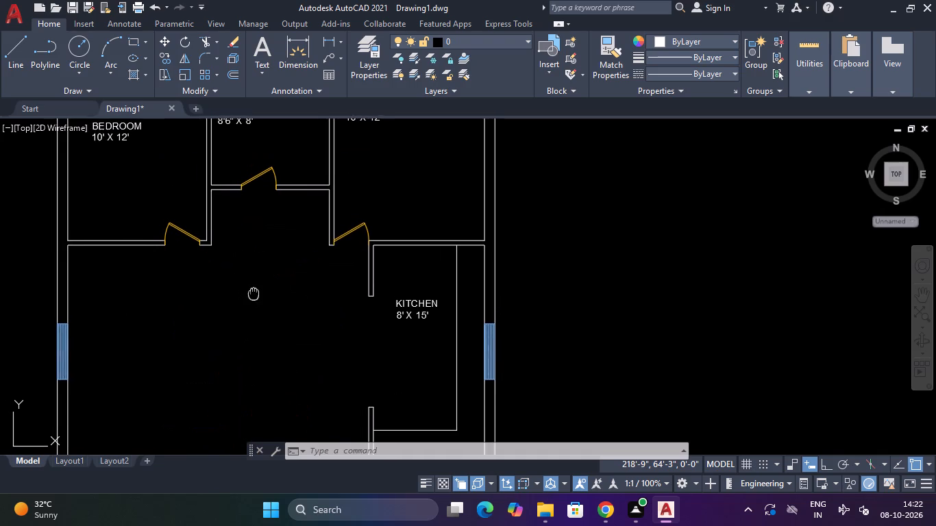
pyautogui.moveTo(256, 293); pyautogui.dragTo(257, 292, button='middle')
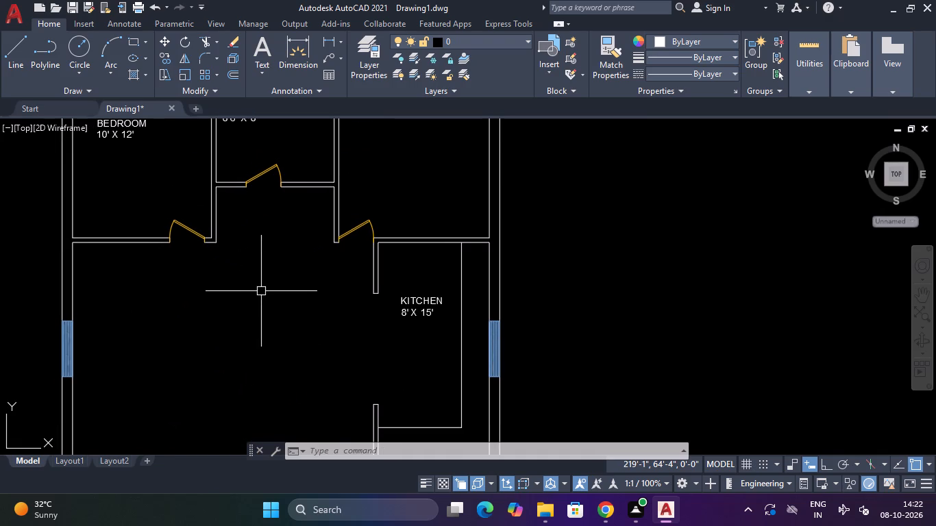
pyautogui.moveTo(260, 291); pyautogui.dragTo(259, 311, button='middle')
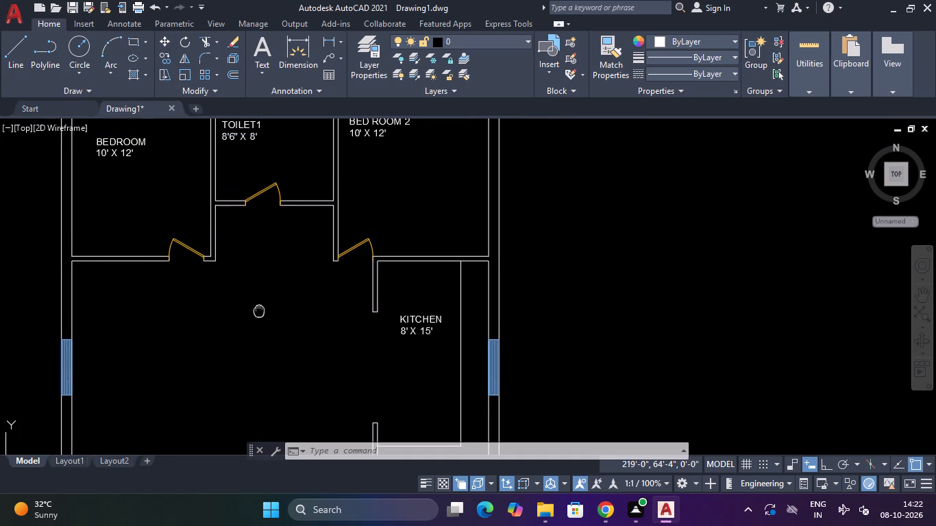
pyautogui.moveTo(259, 311); pyautogui.dragTo(278, 306, button='middle')
pyautogui.scroll(-2, 278, 306)
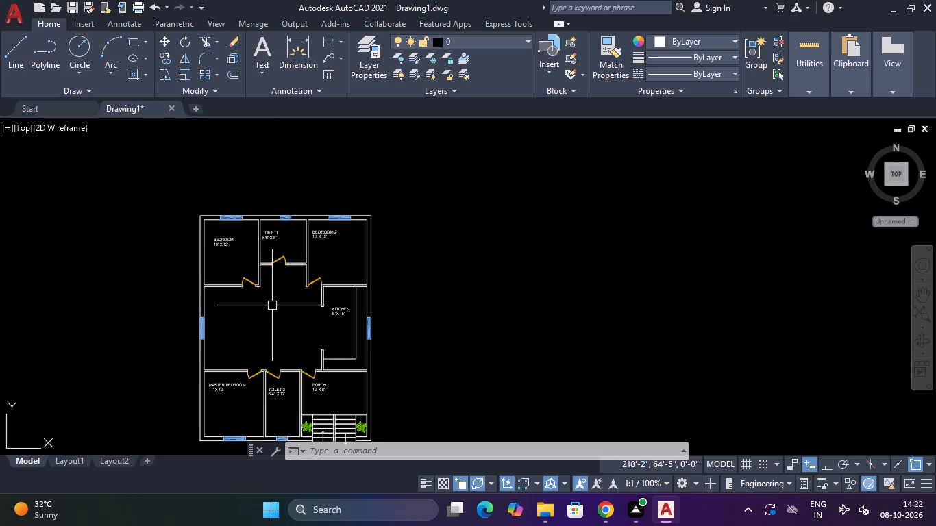
pyautogui.scroll(1, 271, 305)
pyautogui.moveTo(271, 305); pyautogui.dragTo(271, 325, button='middle')
pyautogui.scroll(-2, 269, 325)
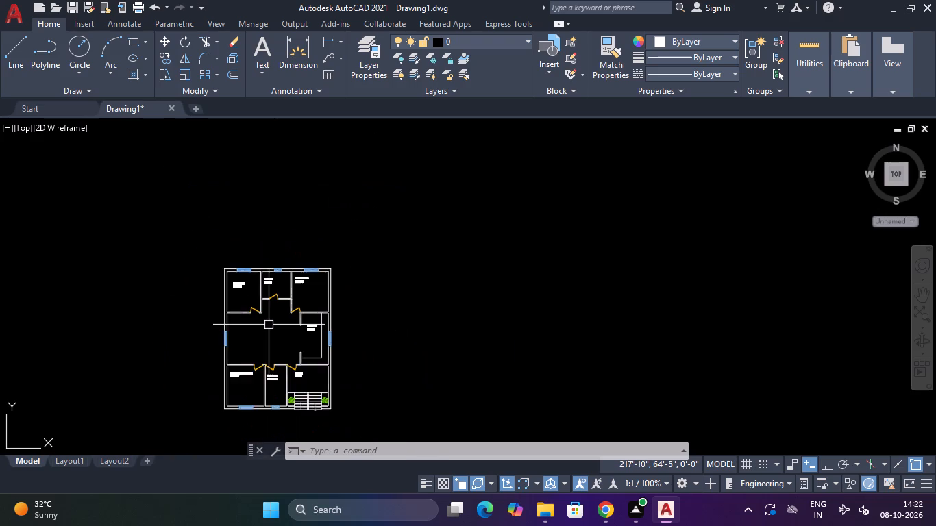
# Set the text height of the BEDROOM label to 7" in its properties.
pyautogui.scroll(1, 269, 325)
pyautogui.moveTo(288, 278); pyautogui.dragTo(312, 266, button='middle')
pyautogui.scroll(2, 285, 249)
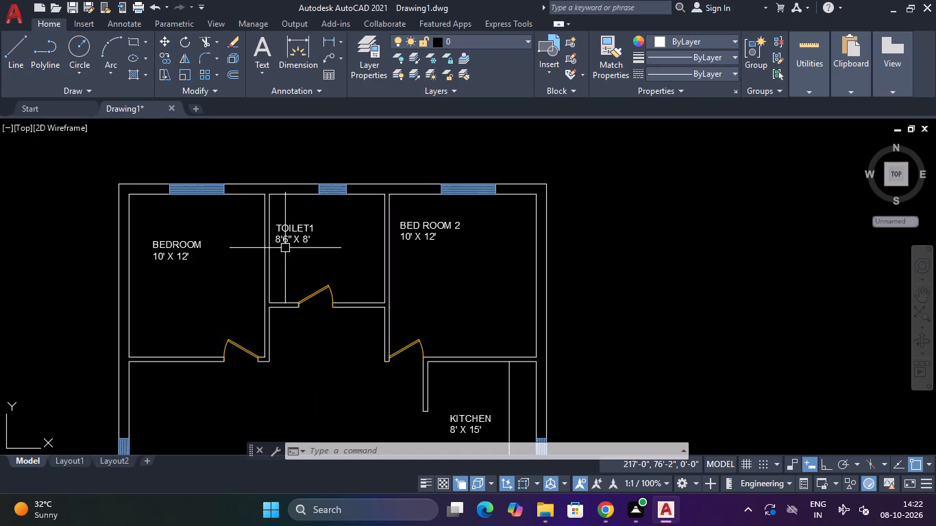
pyautogui.click(204, 235)
pyautogui.click(173, 253)
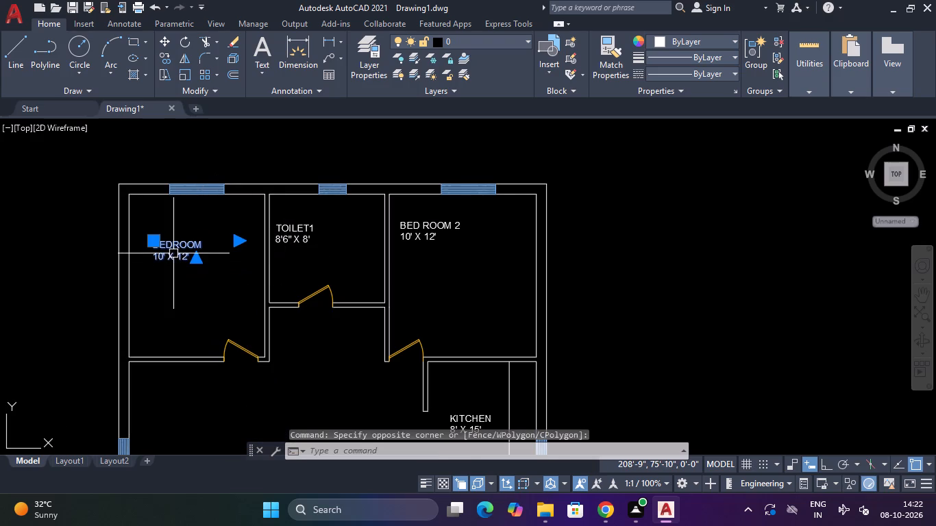
pyautogui.write('PRO')
pyautogui.press('Return')
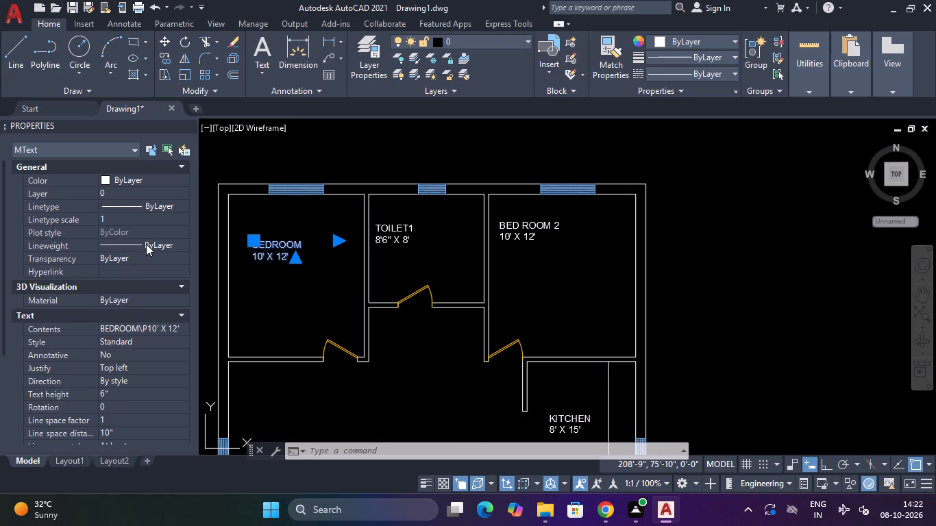
pyautogui.click(134, 392)
pyautogui.press('BackSpace')
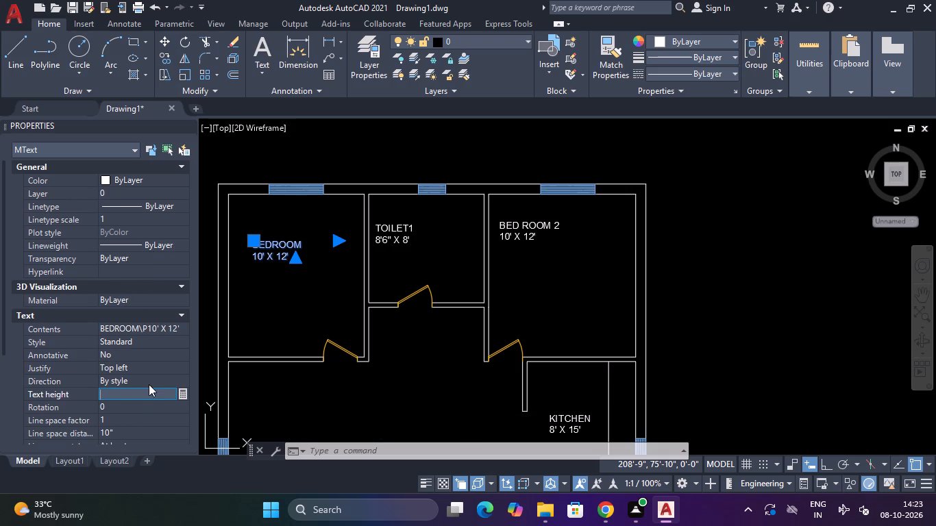
pyautogui.press('7')
pyautogui.hotkey('shift', '"')
pyautogui.press('Return')
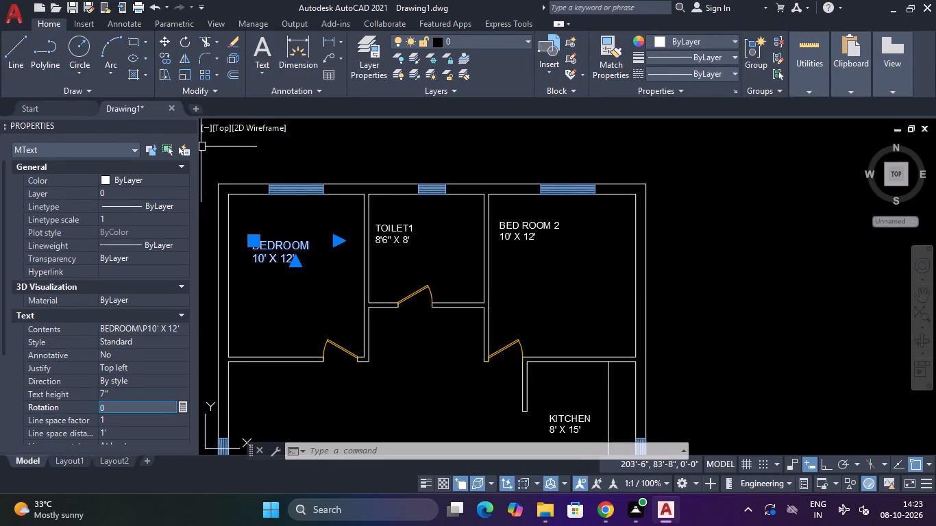
pyautogui.click(188, 124)
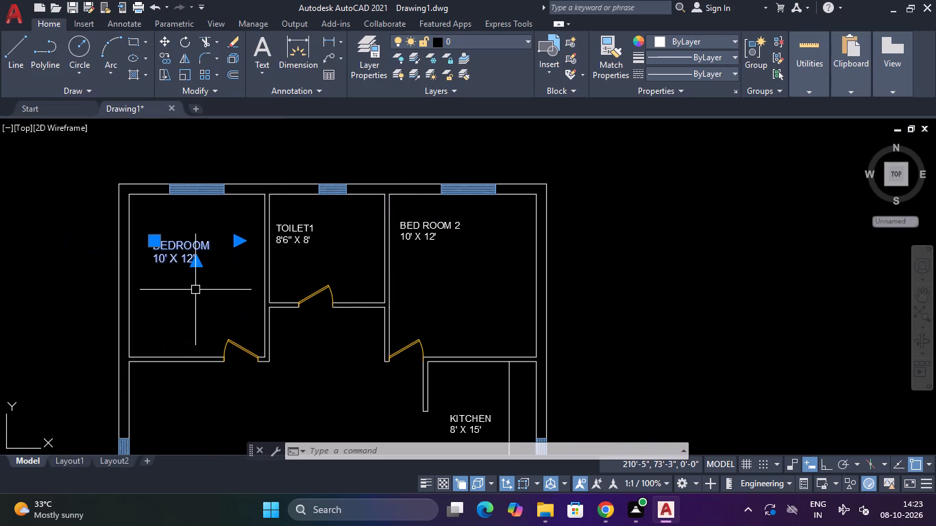
pyautogui.press('Escape')
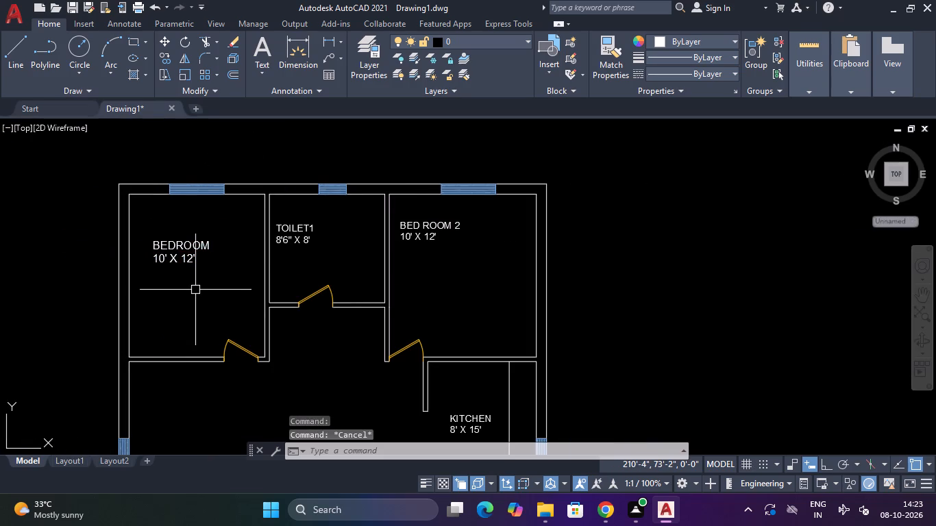
# Match the BEDROOM label's properties onto the TOILET1 and BED ROOM 2 labels.
pyautogui.write('MA')
pyautogui.press('space')
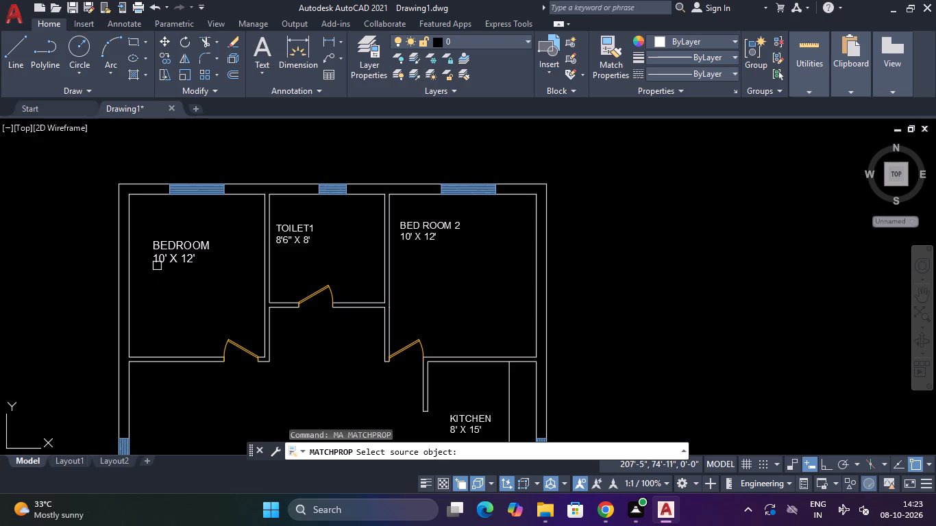
pyautogui.click(167, 247)
pyautogui.click(292, 228)
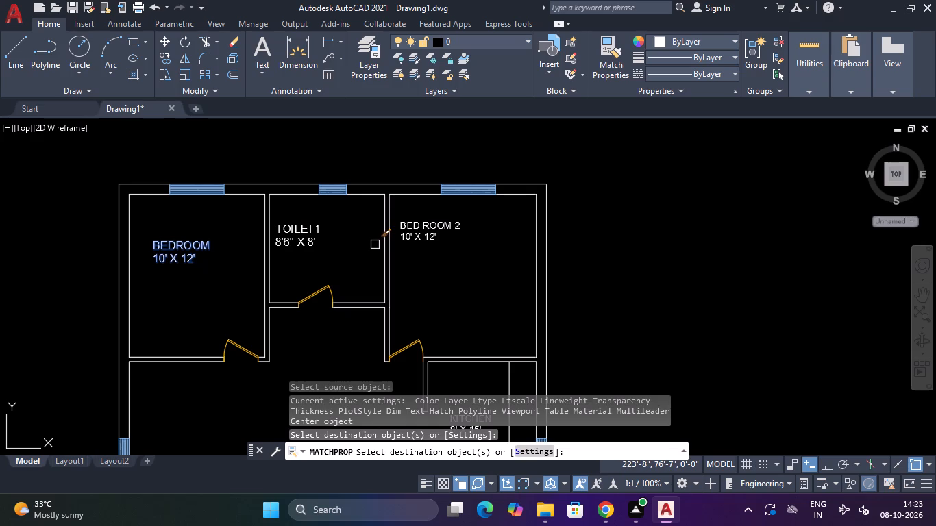
pyautogui.click(430, 234)
# Apply the same matched text properties to the PORCH, TOILET 2 and MASTER BEDROOM labels.
pyautogui.moveTo(433, 303); pyautogui.dragTo(474, 151, button='middle')
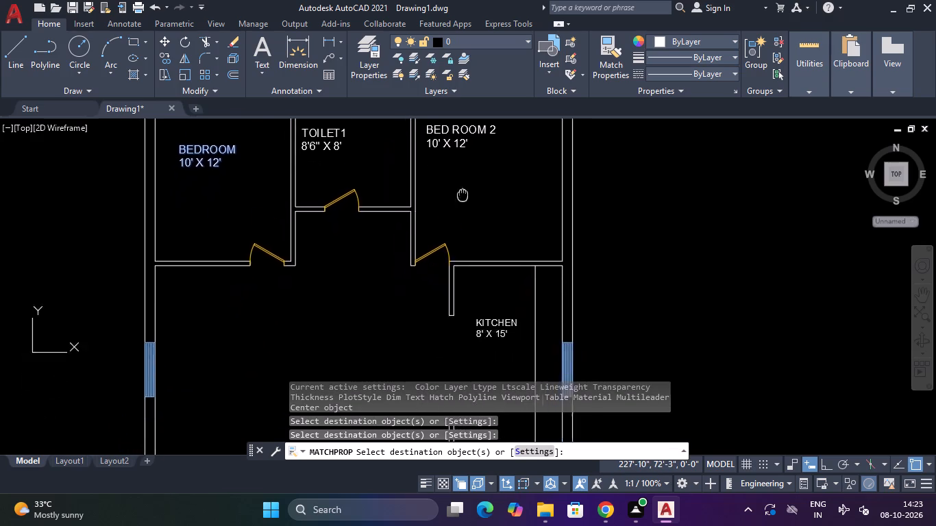
pyautogui.moveTo(474, 151); pyautogui.dragTo(500, 0, button='middle')
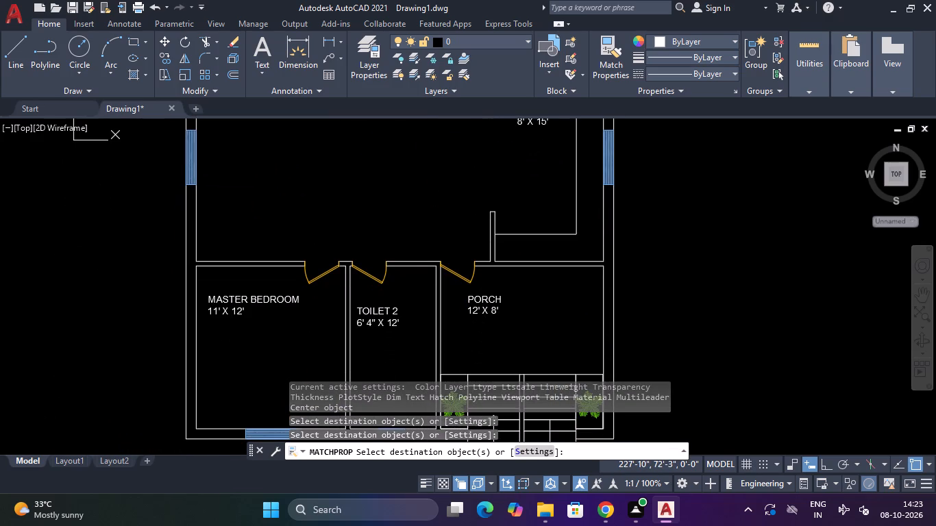
pyautogui.moveTo(500, 0); pyautogui.dragTo(501, 0, button='middle')
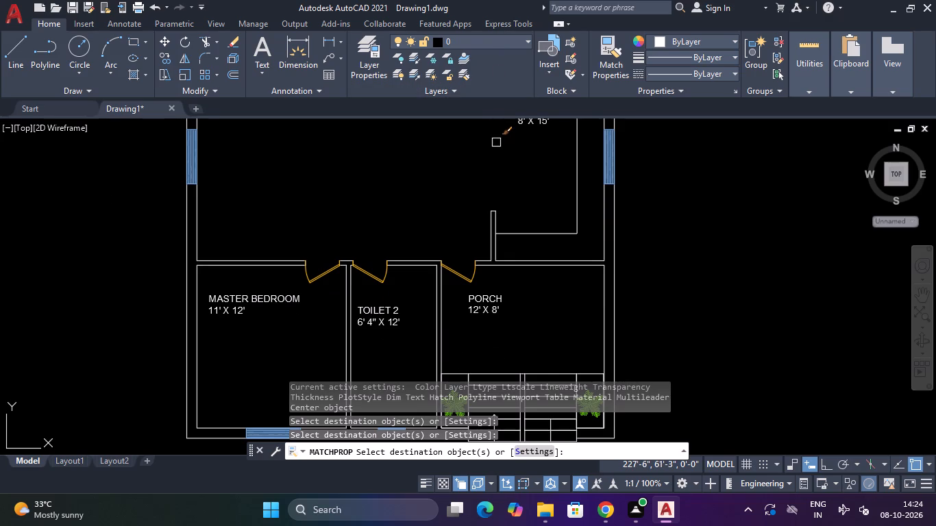
pyautogui.moveTo(468, 174); pyautogui.dragTo(484, 124, button='middle')
pyautogui.middleClick(484, 124)
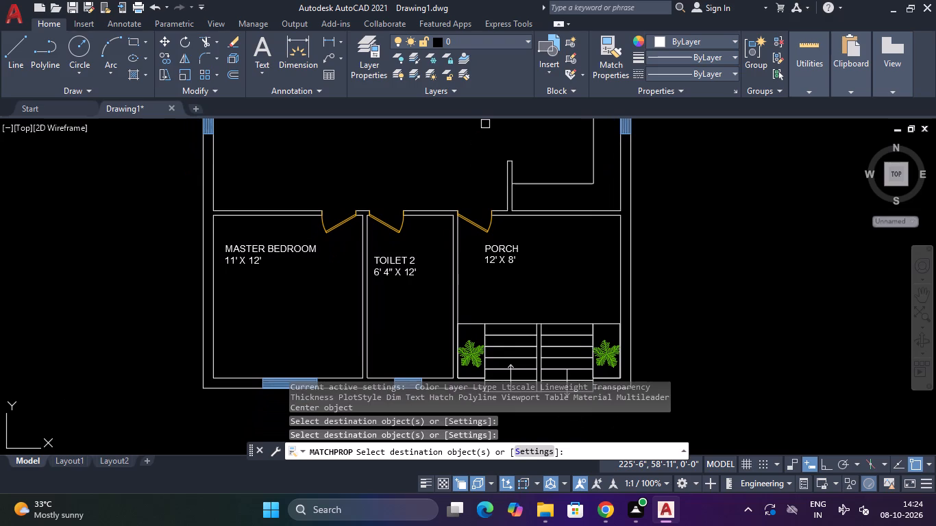
pyautogui.click(500, 247)
pyautogui.click(397, 267)
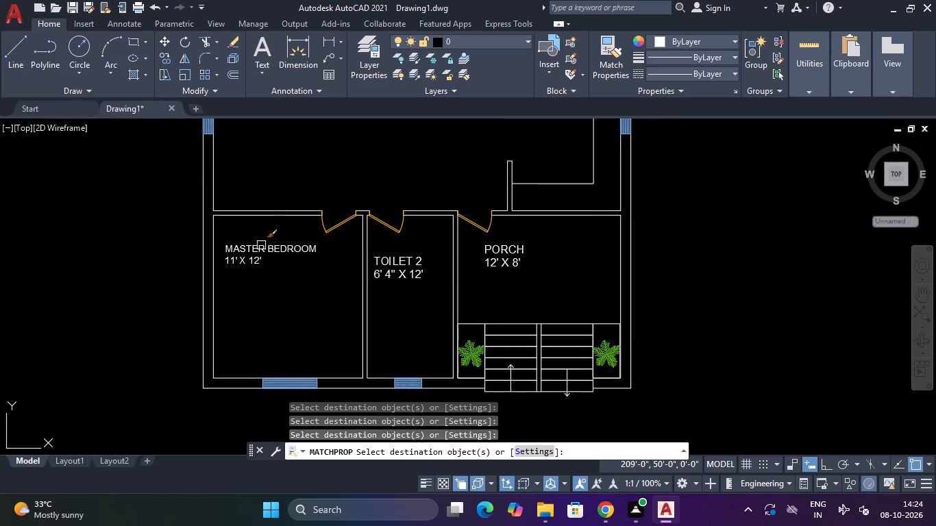
pyautogui.click(261, 246)
pyautogui.scroll(-1, 286, 239)
pyautogui.moveTo(343, 137); pyautogui.dragTo(325, 247, button='middle')
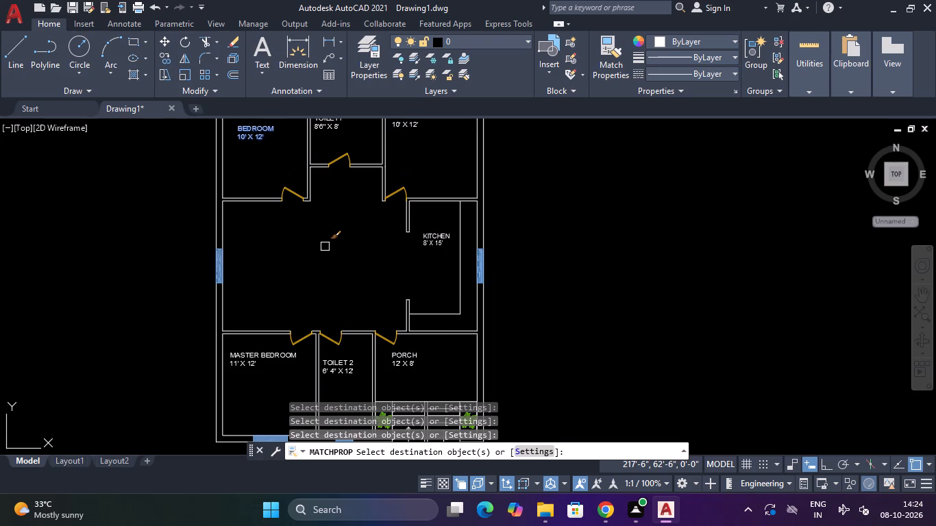
pyautogui.press('Escape')
pyautogui.press('Escape')
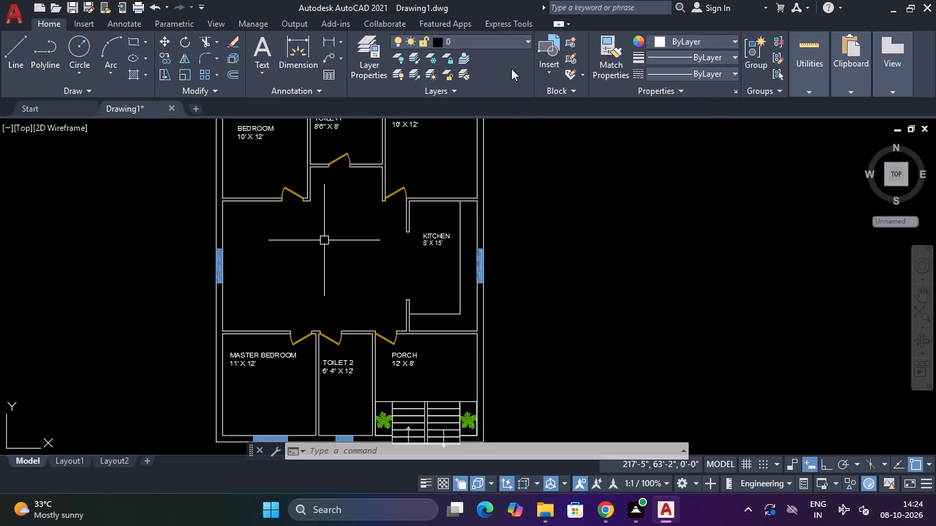
# Add a vertical linear dimension along the central hall's west wall, between its upper and lower inner corners.
pyautogui.moveTo(515, 68); pyautogui.dragTo(564, 58, button='middle')
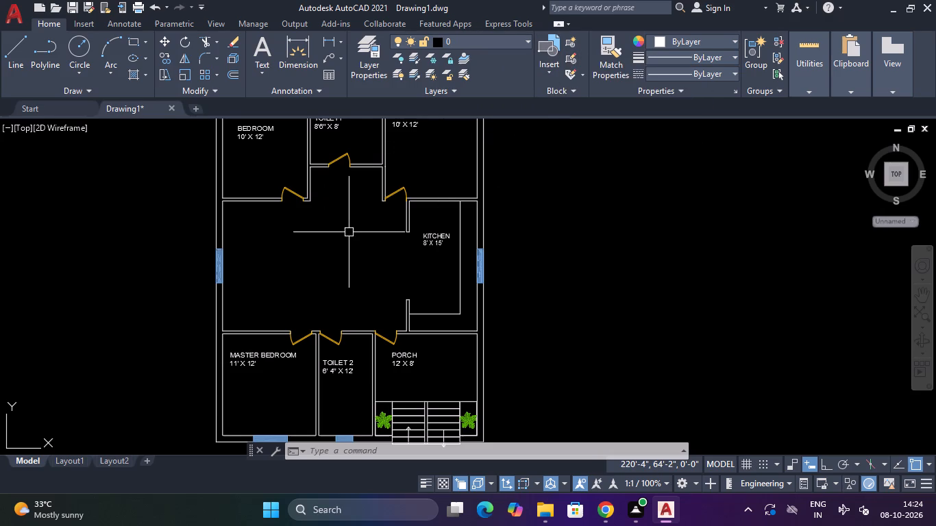
pyautogui.moveTo(349, 232); pyautogui.dragTo(442, 202, button='middle')
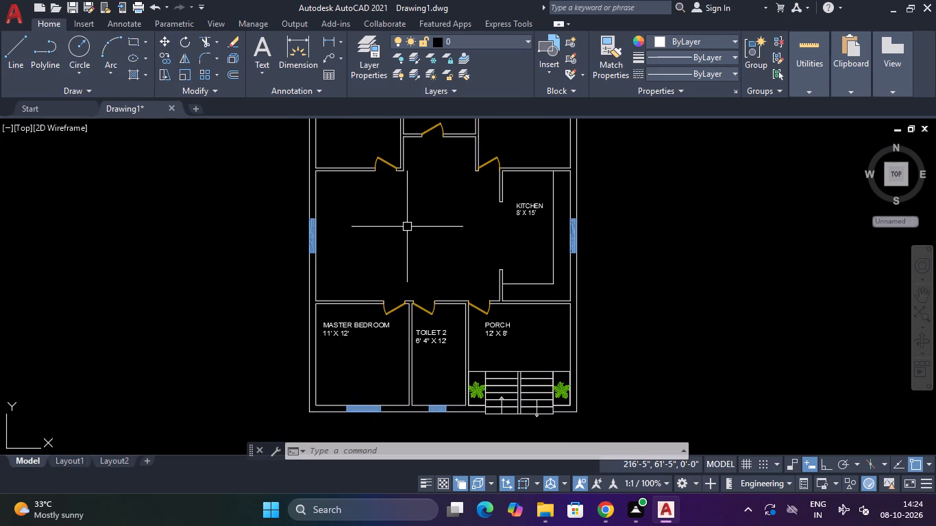
pyautogui.scroll(1, 397, 229)
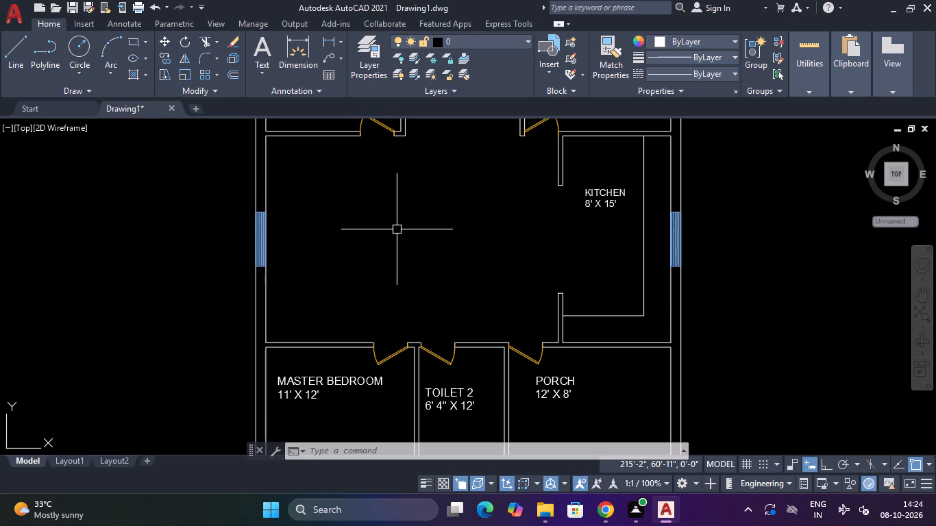
pyautogui.write('DLI')
pyautogui.press('space')
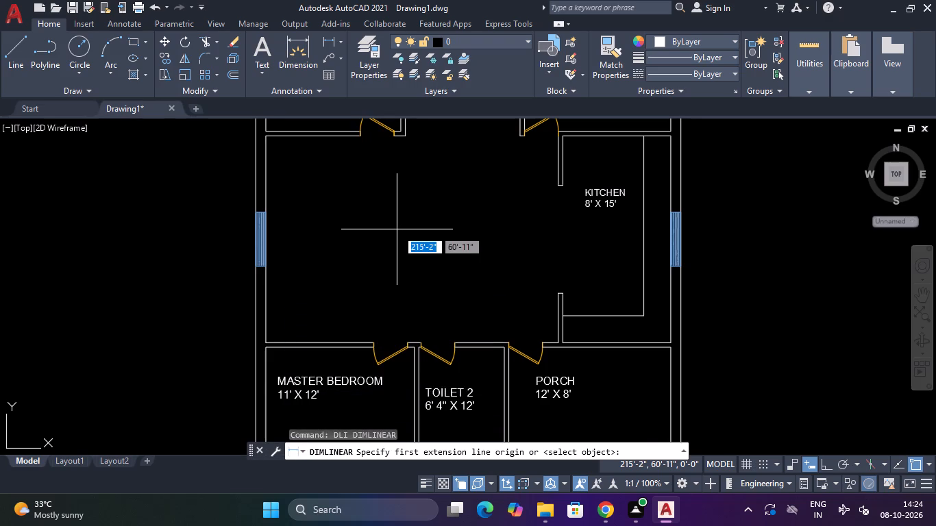
pyautogui.click(266, 134)
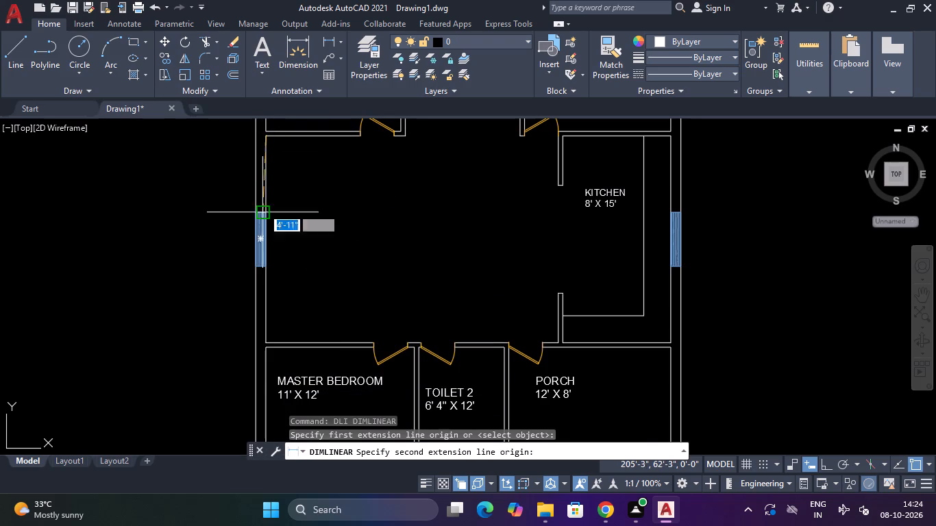
pyautogui.click(268, 340)
pyautogui.click(327, 316)
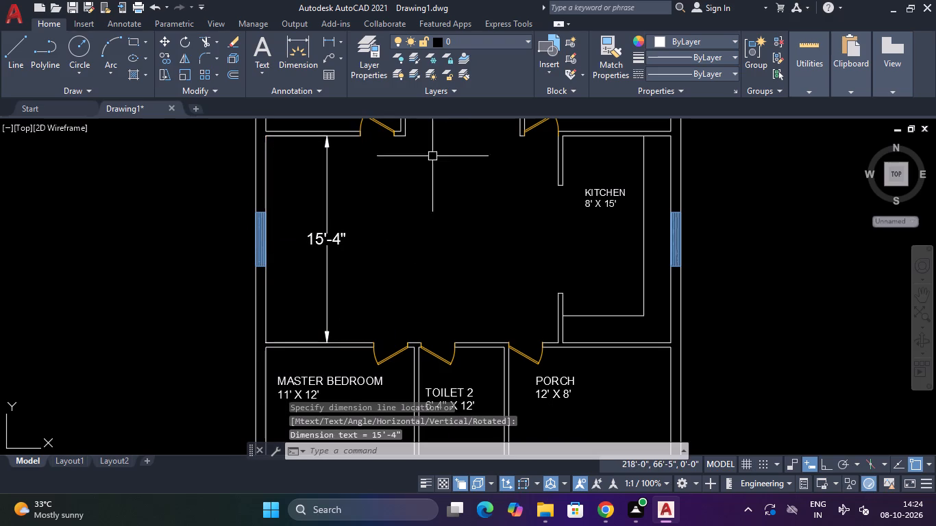
# Add a horizontal linear dimension from the hall's lower-left inner corner to the near edge of the master bedroom door opening.
pyautogui.press('space')
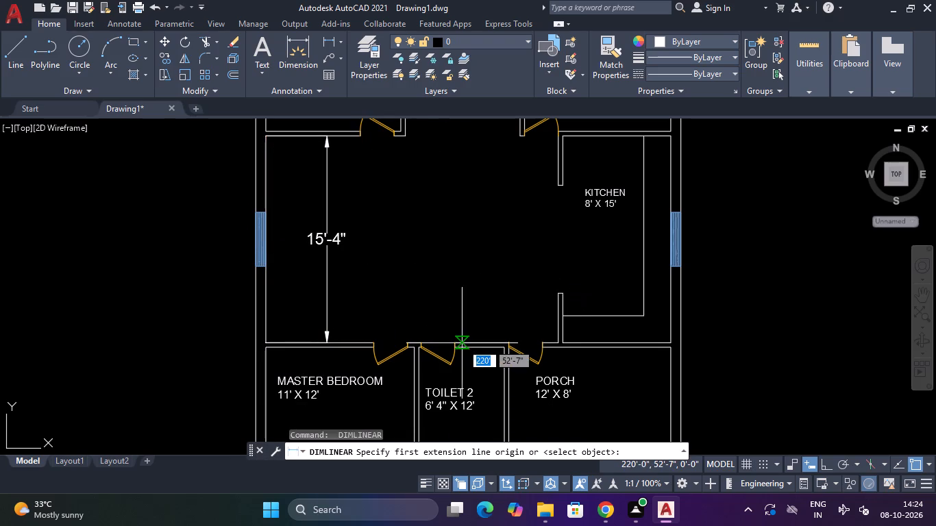
pyautogui.click(373, 345)
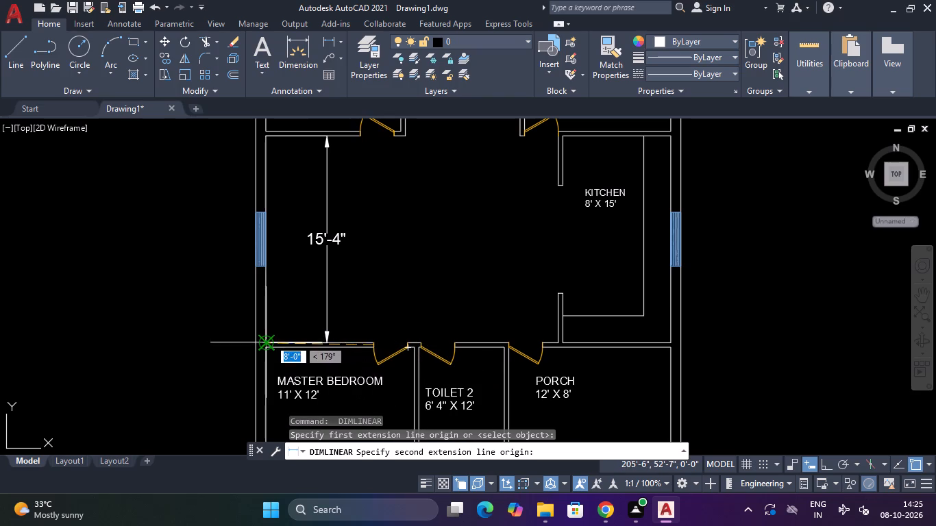
pyautogui.click(269, 339)
pyautogui.click(299, 290)
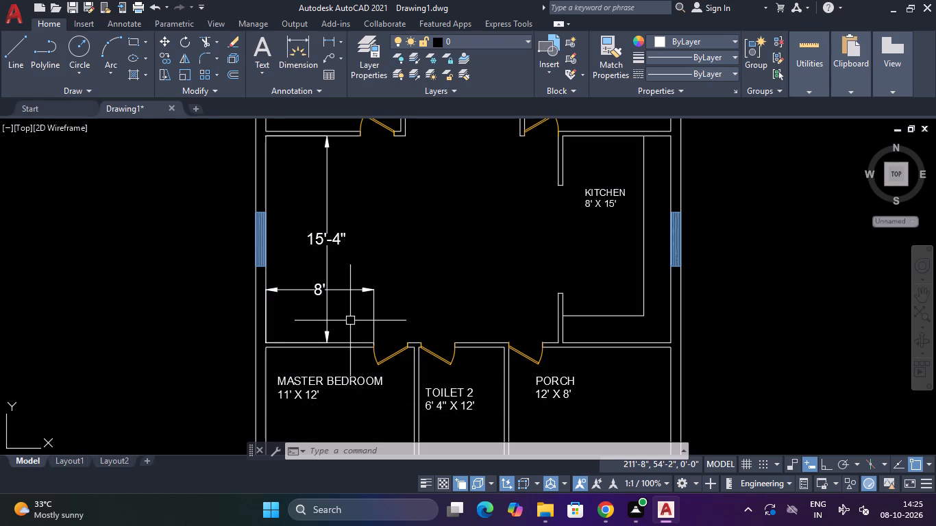
# Examine the central hall, its two new dimensions and the rooms around it across the floor plan.
pyautogui.moveTo(350, 321); pyautogui.dragTo(283, 327, button='middle')
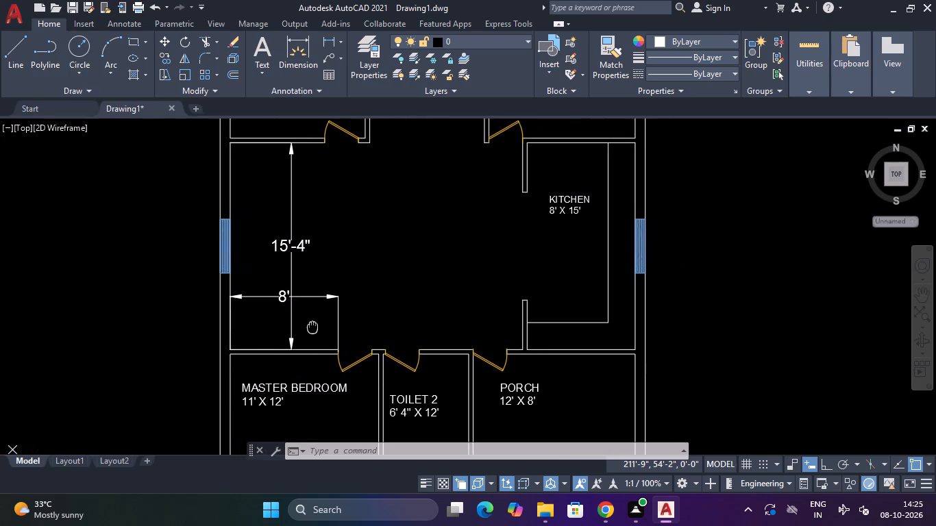
pyautogui.moveTo(283, 327); pyautogui.dragTo(191, 327, button='middle')
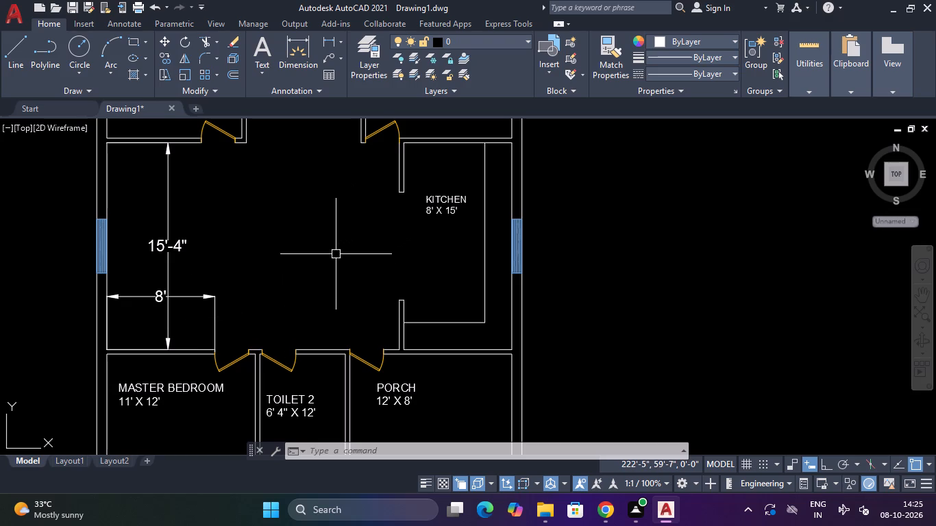
pyautogui.moveTo(333, 248); pyautogui.dragTo(313, 281, button='middle')
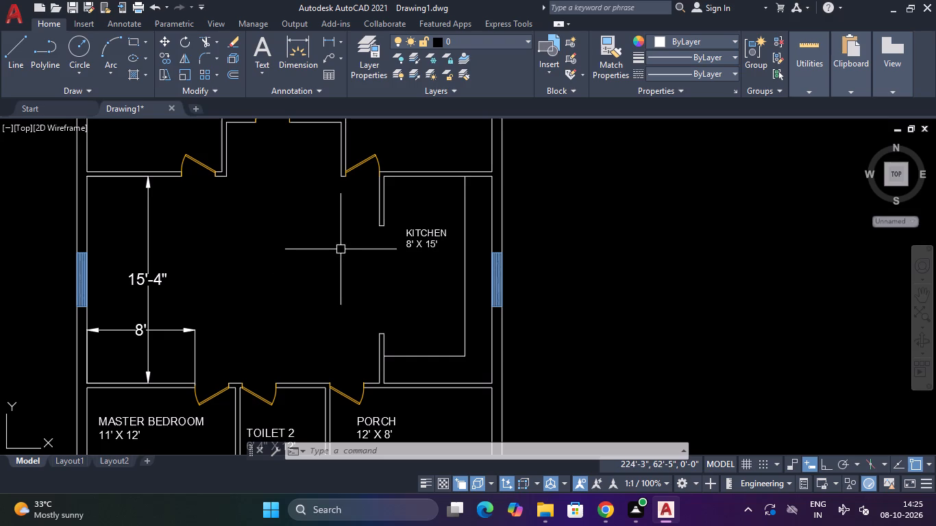
pyautogui.moveTo(325, 266); pyautogui.dragTo(334, 266, button='middle')
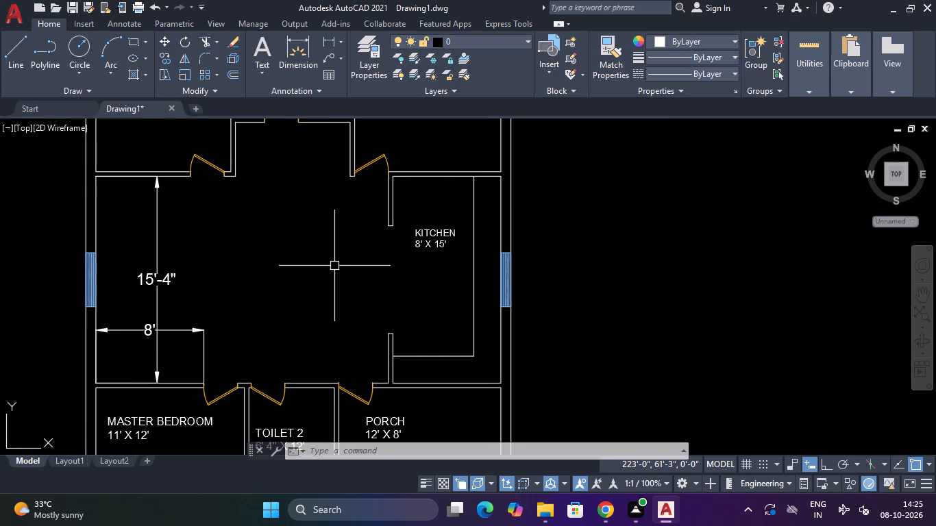
pyautogui.scroll(-3, 334, 266)
pyautogui.scroll(2, 334, 266)
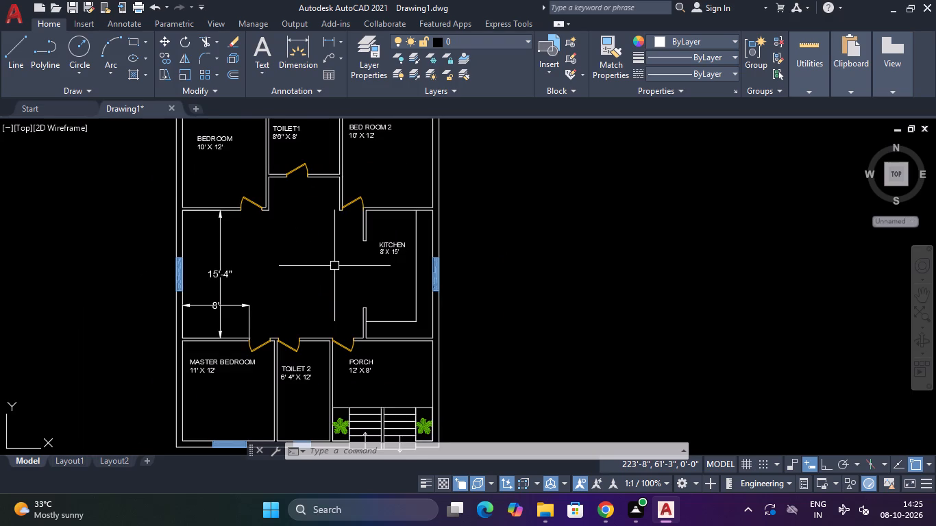
pyautogui.moveTo(334, 266); pyautogui.dragTo(316, 302, button='middle')
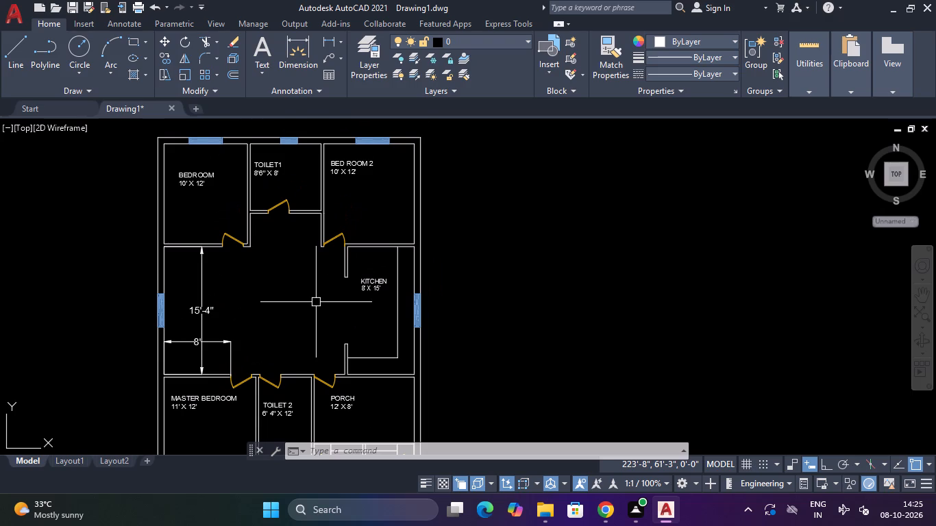
pyautogui.middleClick(316, 302)
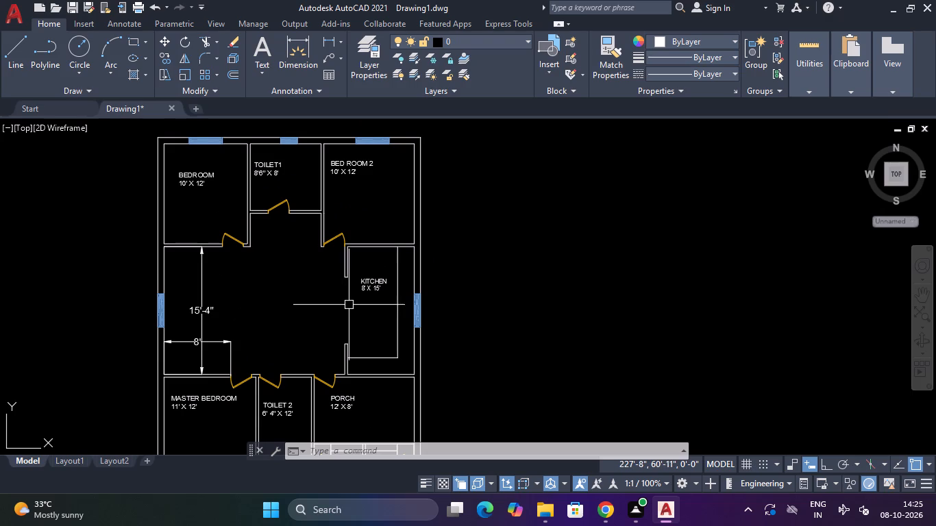
pyautogui.moveTo(341, 301); pyautogui.dragTo(379, 266, button='middle')
pyautogui.middleClick(379, 266)
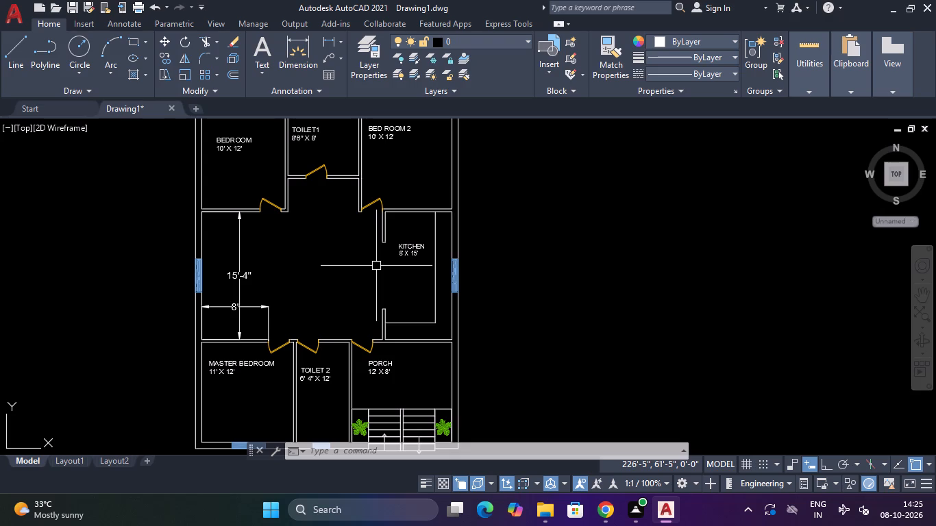
pyautogui.scroll(1, 373, 266)
pyautogui.scroll(-2, 373, 266)
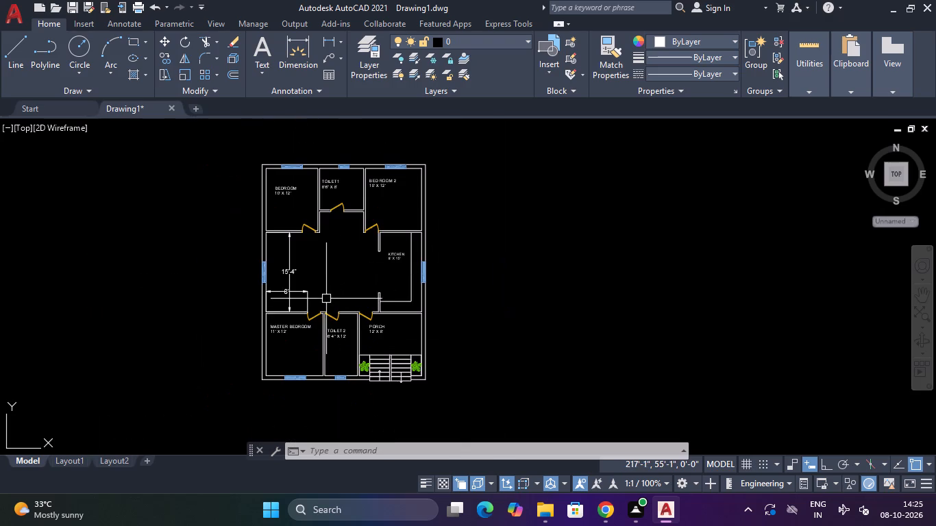
pyautogui.scroll(1, 315, 284)
pyautogui.moveTo(314, 283); pyautogui.dragTo(362, 257, button='middle')
pyautogui.scroll(2, 338, 243)
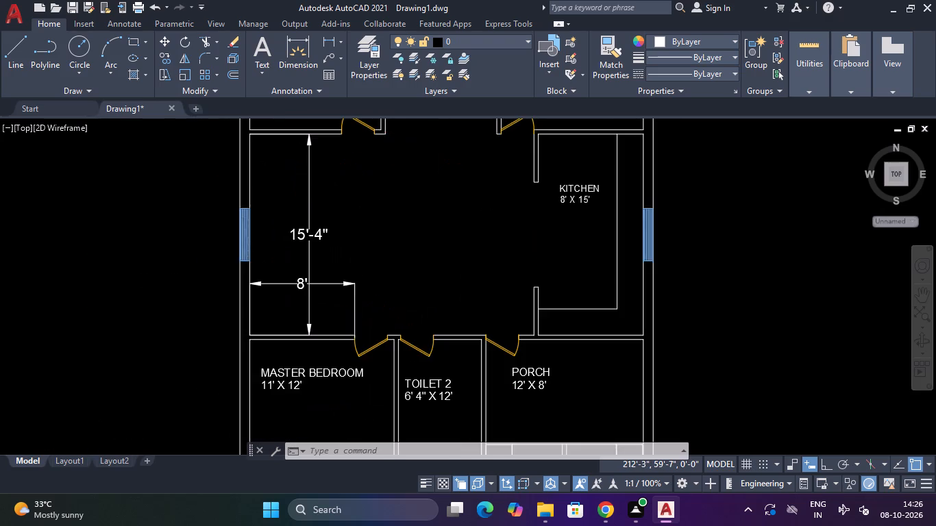
pyautogui.scroll(-3, 338, 243)
pyautogui.scroll(1, 338, 243)
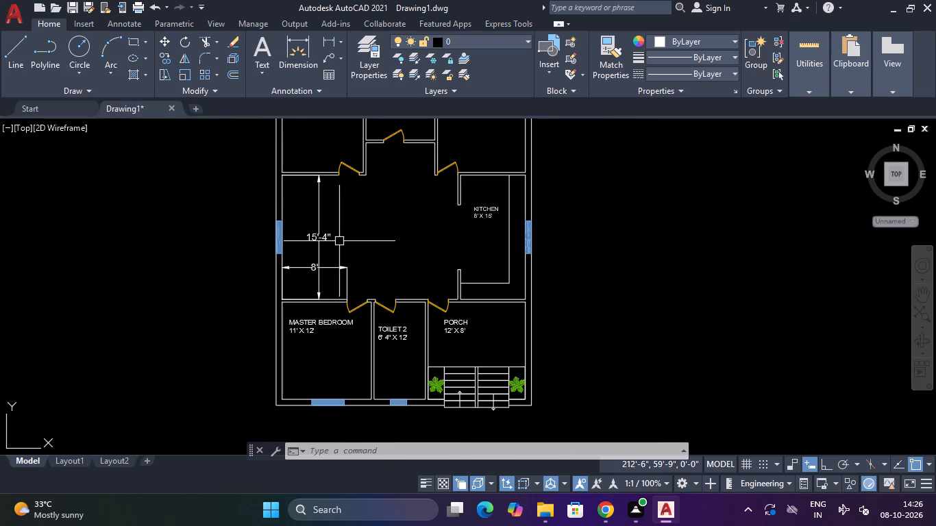
# Add a multiline text label reading LIVING AREA, 8' X 15' 4" on two lines near the central hall's west wall.
pyautogui.click(268, 41)
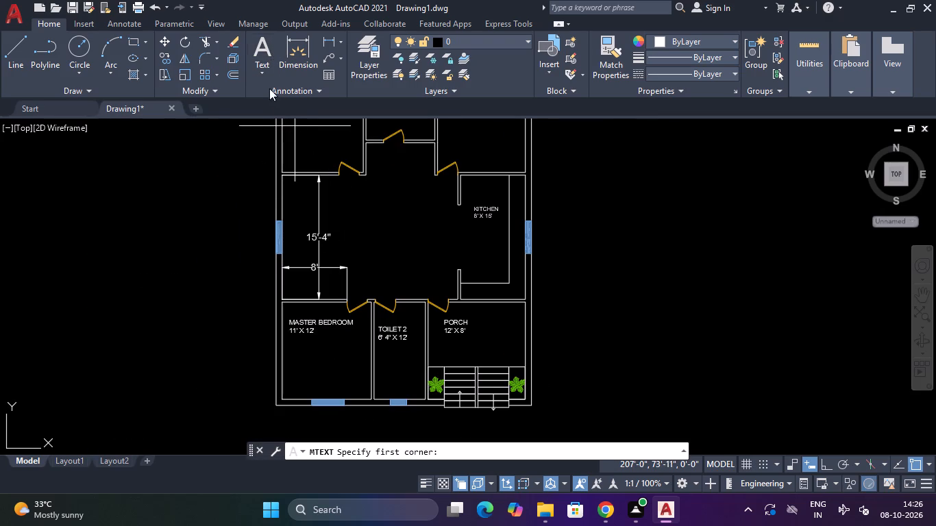
pyautogui.scroll(2, 296, 205)
pyautogui.click(296, 205)
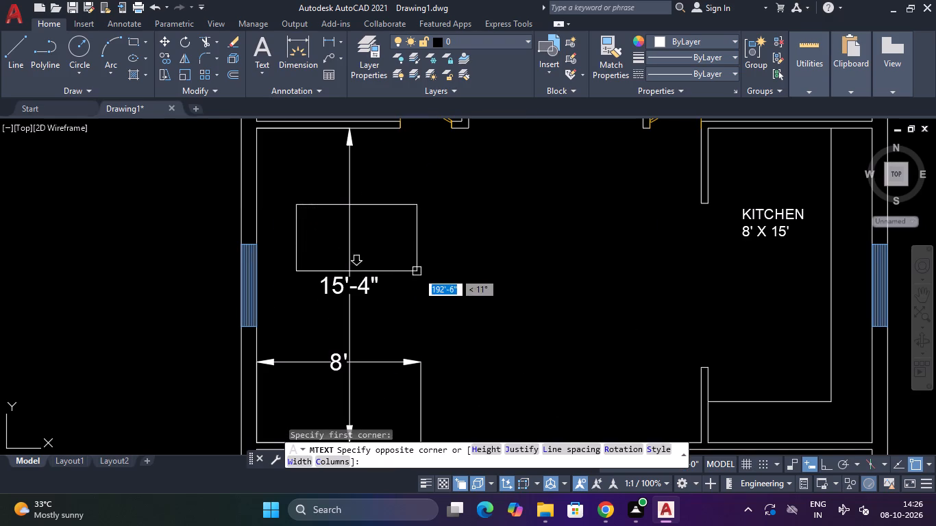
pyautogui.click(522, 290)
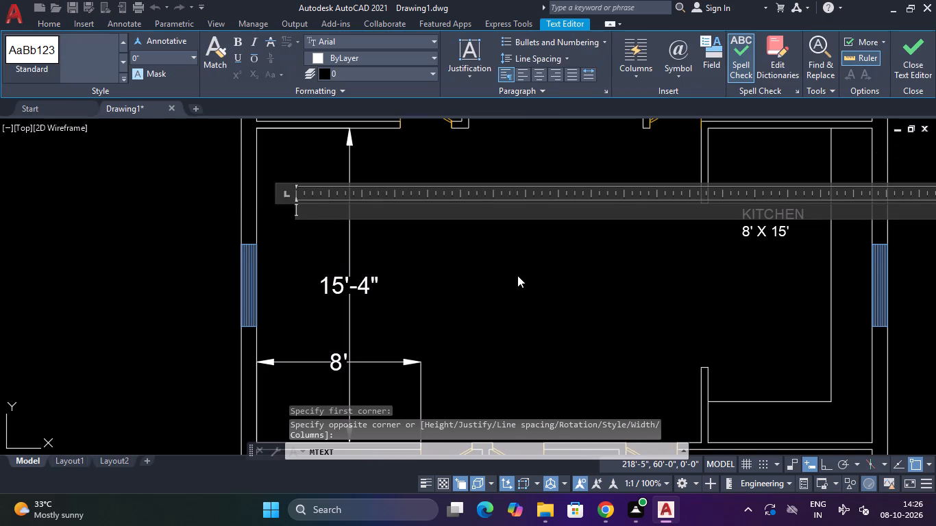
pyautogui.write('LIVIN')
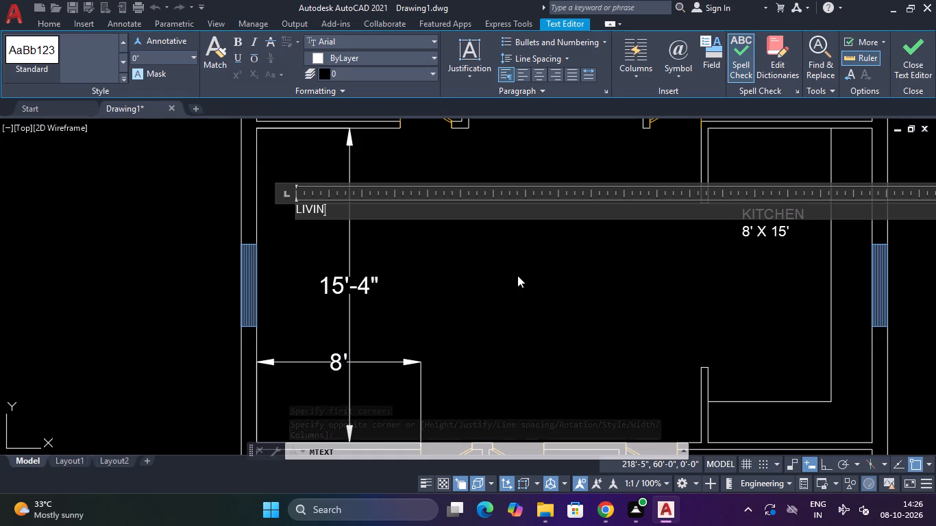
pyautogui.write('G')
pyautogui.press('space')
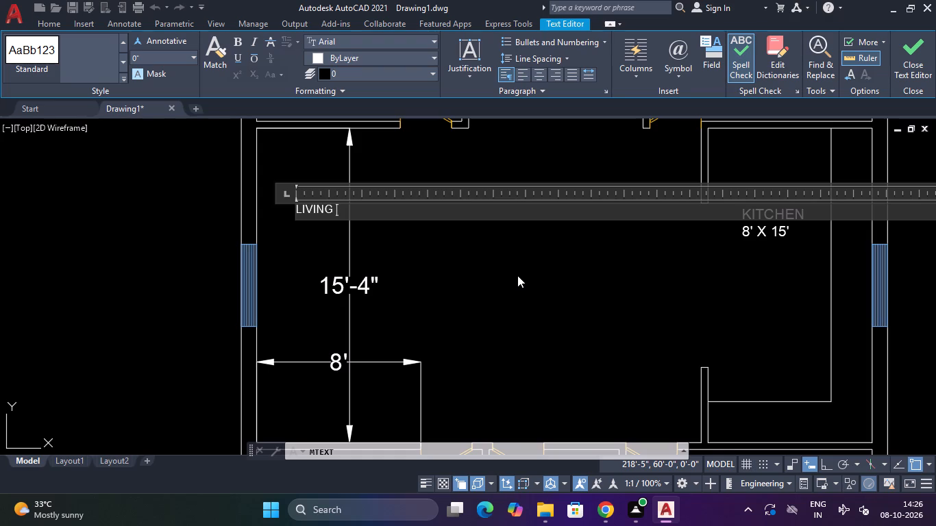
pyautogui.write('AREA')
pyautogui.press('Return')
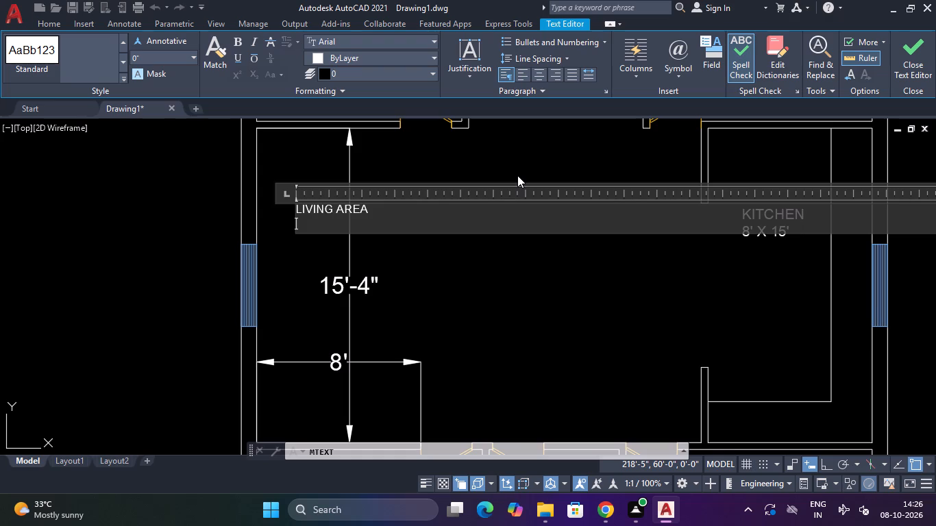
pyautogui.press('8')
pyautogui.write("'")
pyautogui.press('space')
pyautogui.write('X')
pyautogui.press('space')
pyautogui.write('15')
pyautogui.write("'")
pyautogui.press('space')
pyautogui.write("4'")
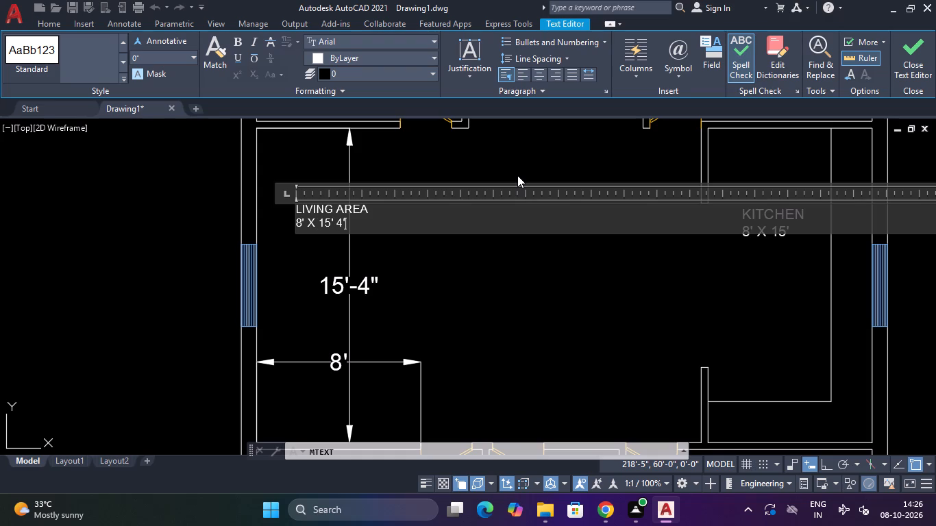
pyautogui.press('BackSpace')
pyautogui.hotkey('shift', '"')
pyautogui.click(904, 53)
# Match the KITCHEN label's text properties onto the new LIVING AREA label.
pyautogui.scroll(-1, 539, 206)
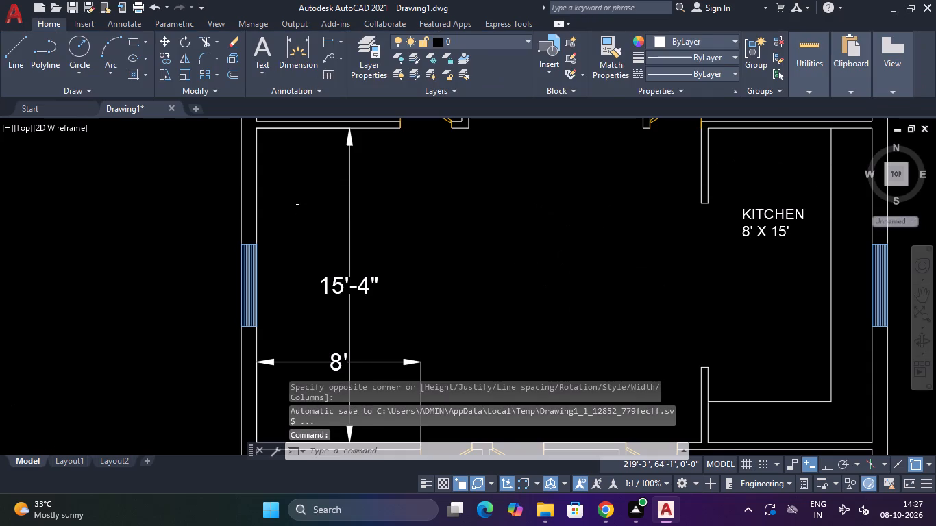
pyautogui.write('MA')
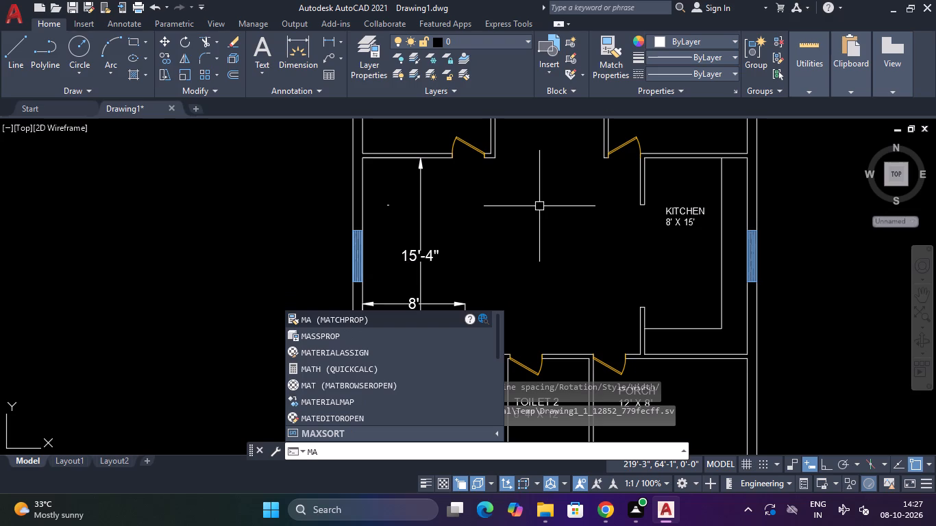
pyautogui.press('Return')
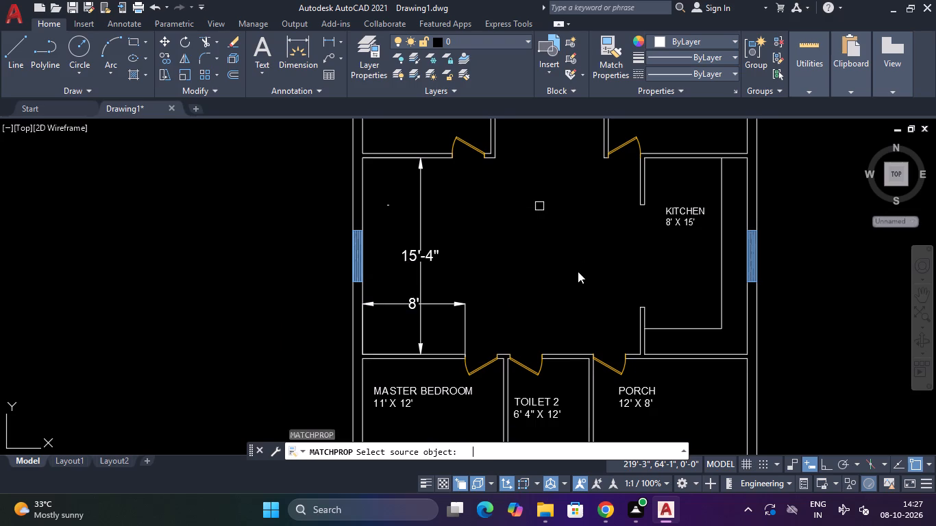
pyautogui.click(686, 215)
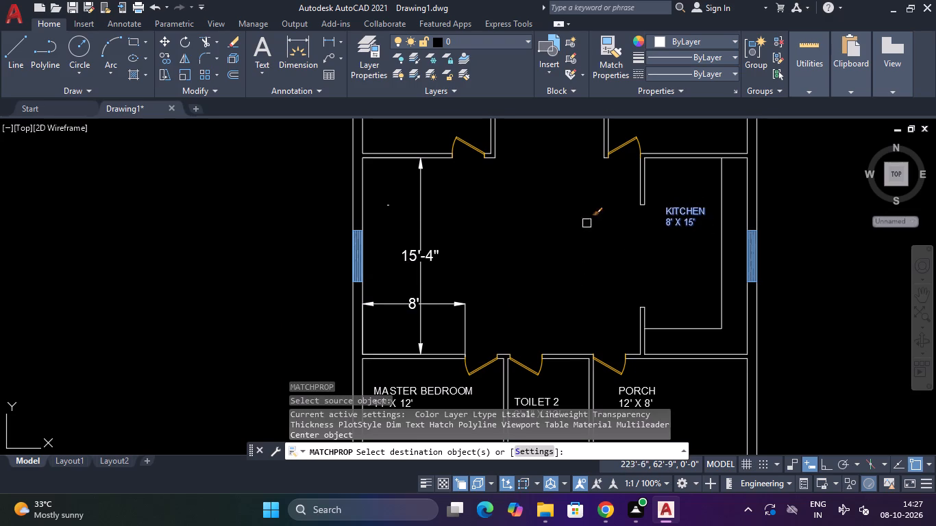
pyautogui.click(386, 209)
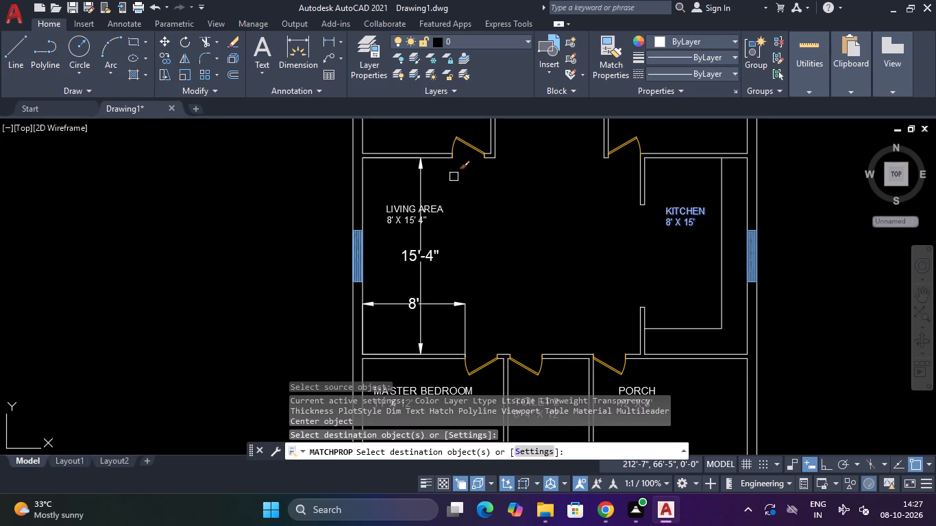
pyautogui.press('Escape')
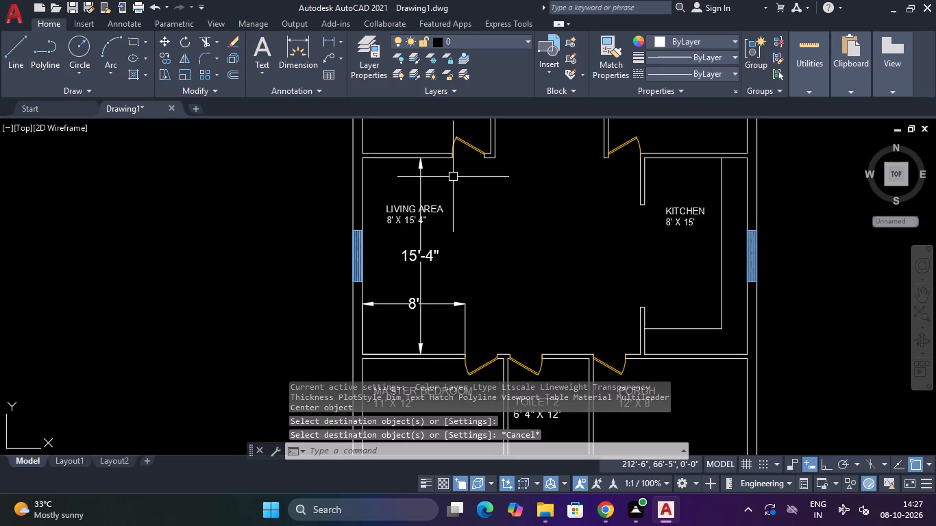
# Delete the vertical and horizontal dimensions in the living area.
pyautogui.click(432, 291)
pyautogui.click(408, 324)
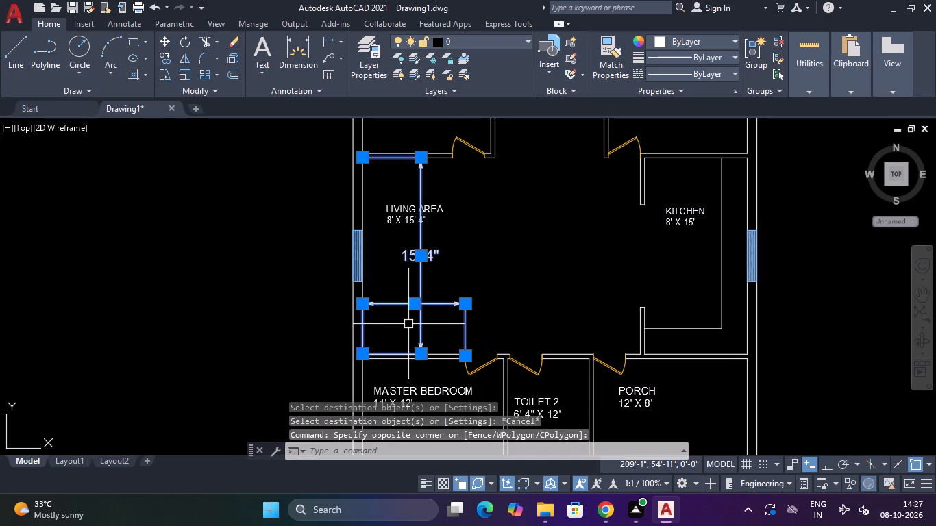
pyautogui.press('Delete')
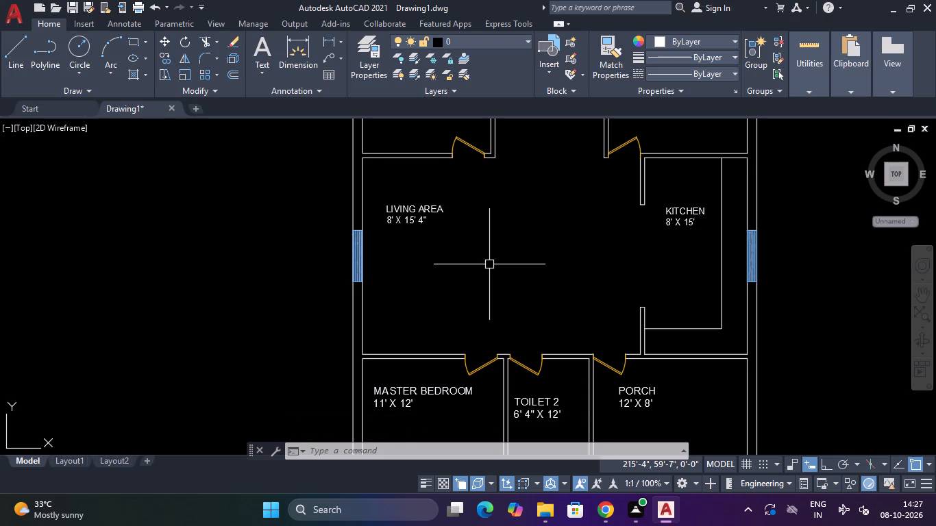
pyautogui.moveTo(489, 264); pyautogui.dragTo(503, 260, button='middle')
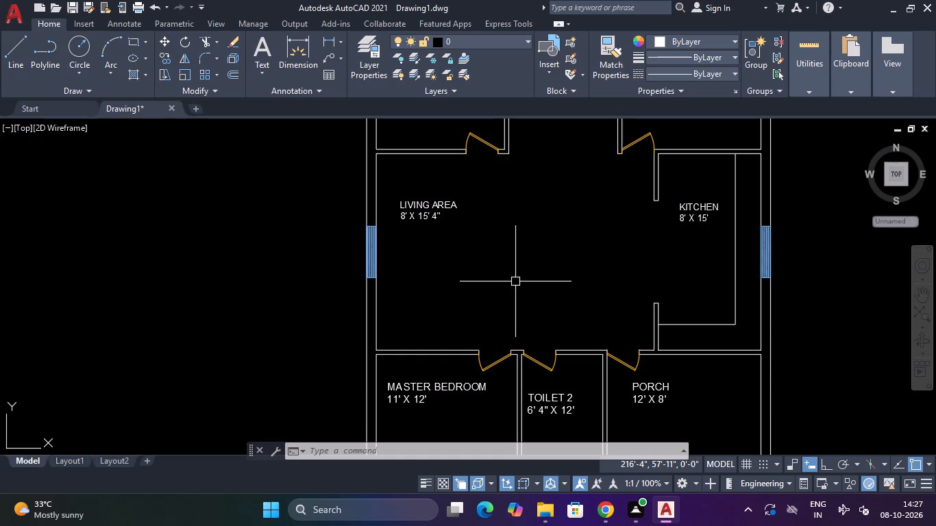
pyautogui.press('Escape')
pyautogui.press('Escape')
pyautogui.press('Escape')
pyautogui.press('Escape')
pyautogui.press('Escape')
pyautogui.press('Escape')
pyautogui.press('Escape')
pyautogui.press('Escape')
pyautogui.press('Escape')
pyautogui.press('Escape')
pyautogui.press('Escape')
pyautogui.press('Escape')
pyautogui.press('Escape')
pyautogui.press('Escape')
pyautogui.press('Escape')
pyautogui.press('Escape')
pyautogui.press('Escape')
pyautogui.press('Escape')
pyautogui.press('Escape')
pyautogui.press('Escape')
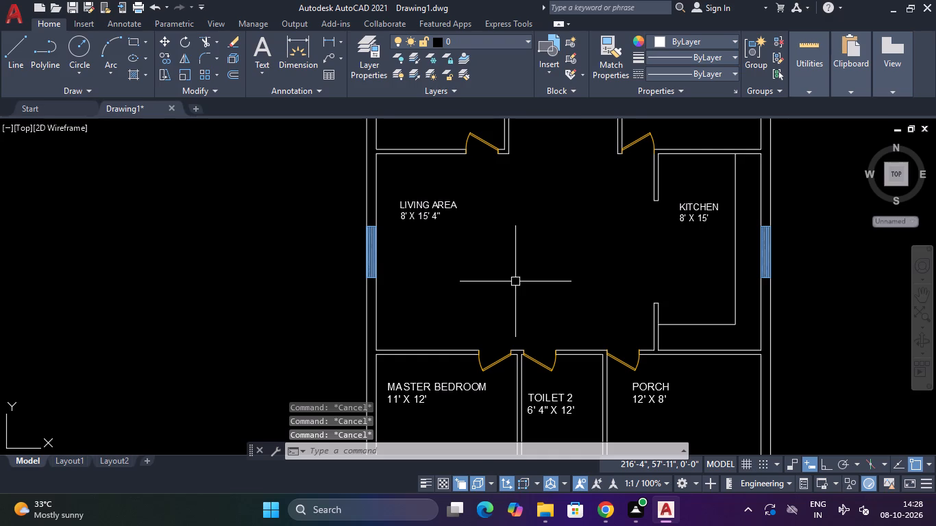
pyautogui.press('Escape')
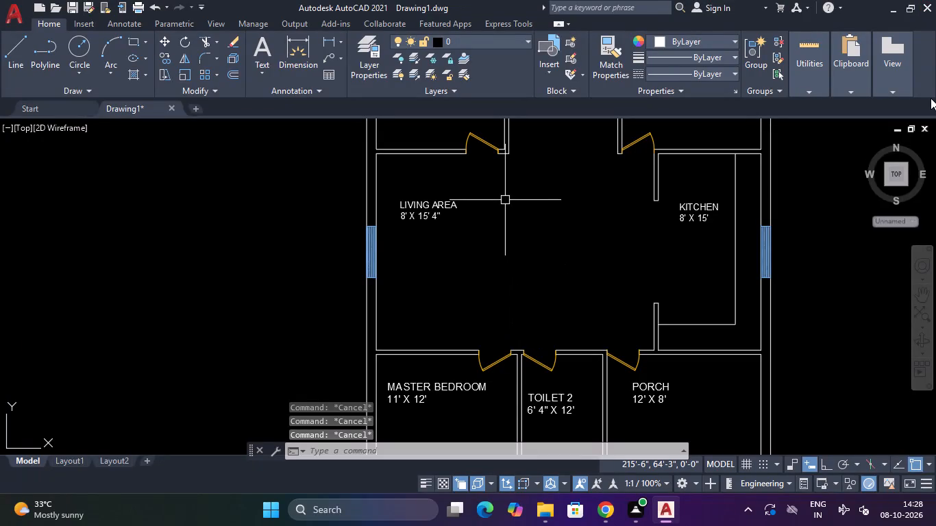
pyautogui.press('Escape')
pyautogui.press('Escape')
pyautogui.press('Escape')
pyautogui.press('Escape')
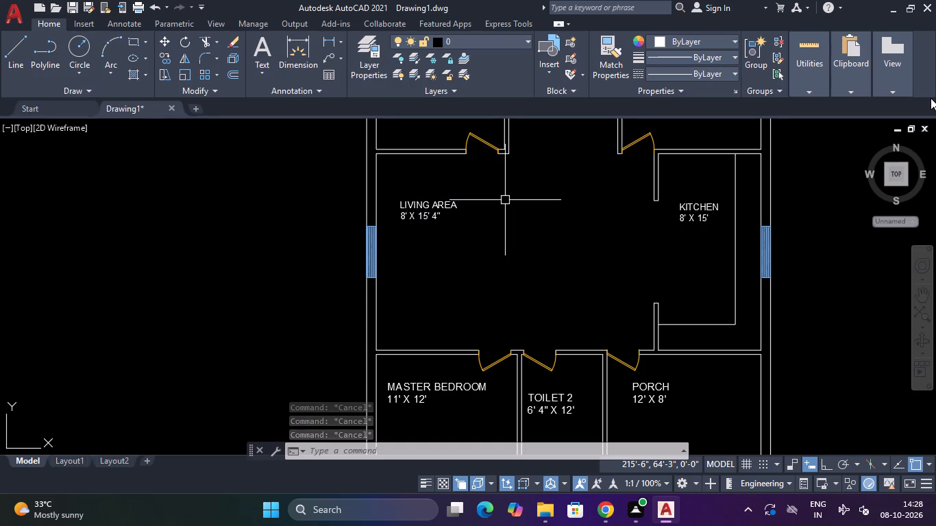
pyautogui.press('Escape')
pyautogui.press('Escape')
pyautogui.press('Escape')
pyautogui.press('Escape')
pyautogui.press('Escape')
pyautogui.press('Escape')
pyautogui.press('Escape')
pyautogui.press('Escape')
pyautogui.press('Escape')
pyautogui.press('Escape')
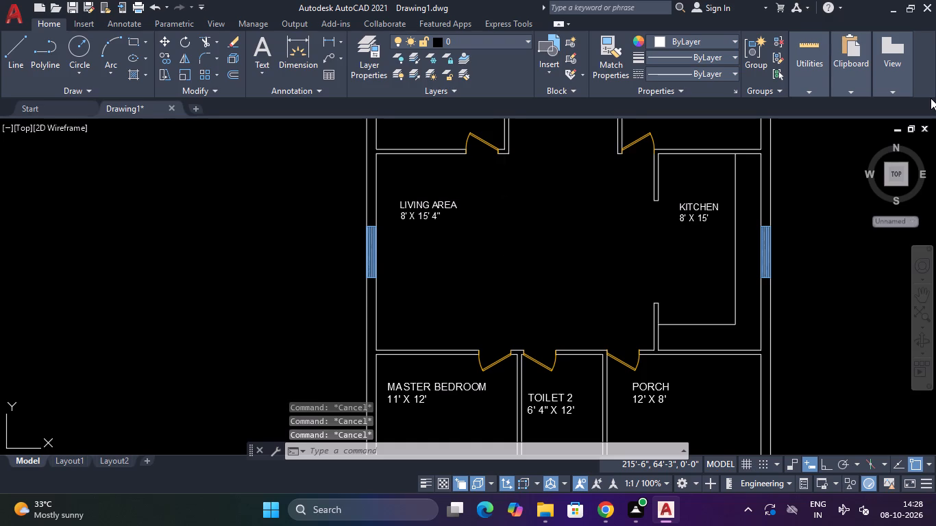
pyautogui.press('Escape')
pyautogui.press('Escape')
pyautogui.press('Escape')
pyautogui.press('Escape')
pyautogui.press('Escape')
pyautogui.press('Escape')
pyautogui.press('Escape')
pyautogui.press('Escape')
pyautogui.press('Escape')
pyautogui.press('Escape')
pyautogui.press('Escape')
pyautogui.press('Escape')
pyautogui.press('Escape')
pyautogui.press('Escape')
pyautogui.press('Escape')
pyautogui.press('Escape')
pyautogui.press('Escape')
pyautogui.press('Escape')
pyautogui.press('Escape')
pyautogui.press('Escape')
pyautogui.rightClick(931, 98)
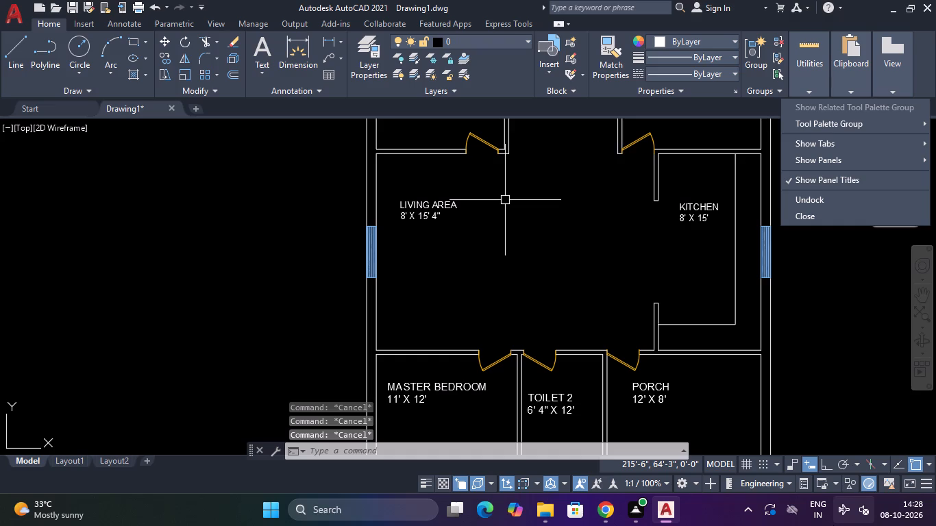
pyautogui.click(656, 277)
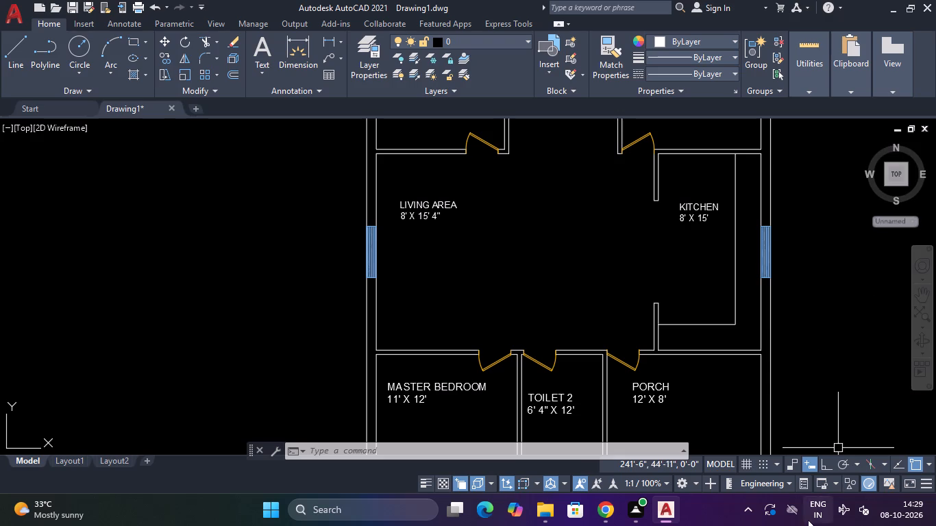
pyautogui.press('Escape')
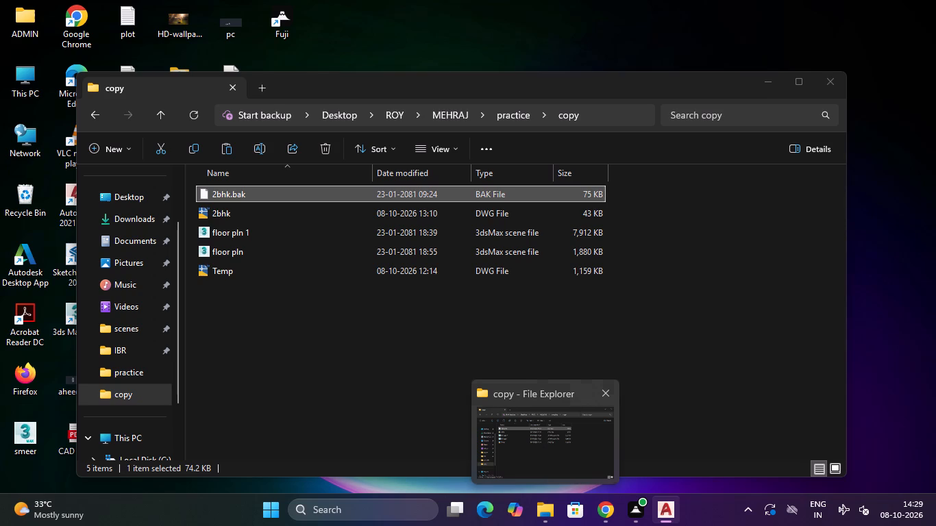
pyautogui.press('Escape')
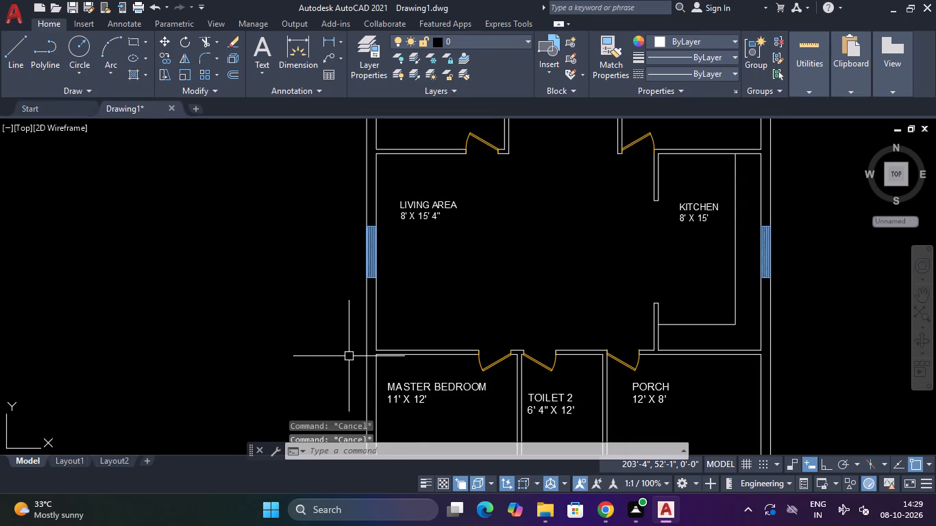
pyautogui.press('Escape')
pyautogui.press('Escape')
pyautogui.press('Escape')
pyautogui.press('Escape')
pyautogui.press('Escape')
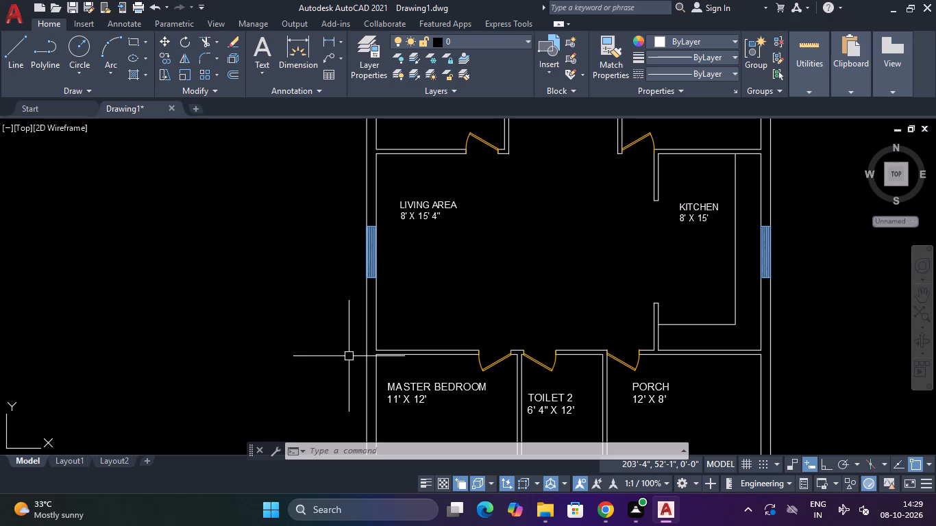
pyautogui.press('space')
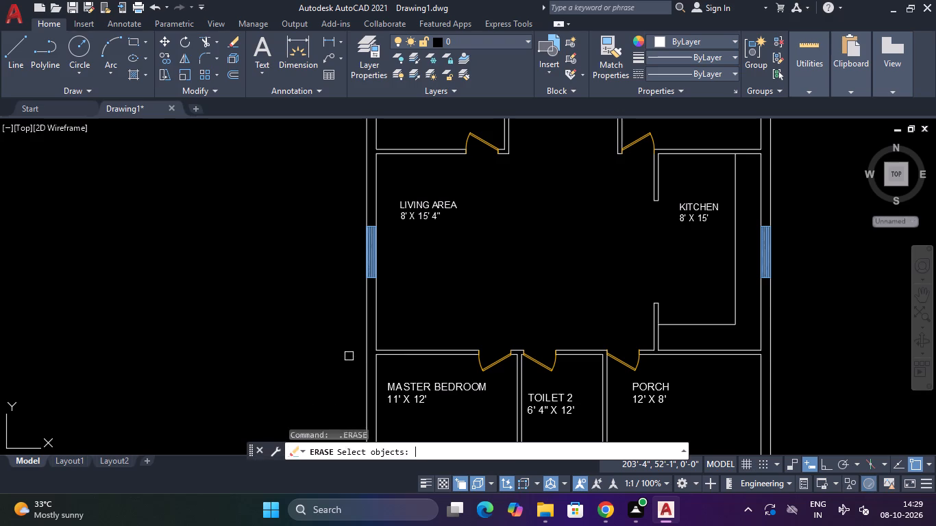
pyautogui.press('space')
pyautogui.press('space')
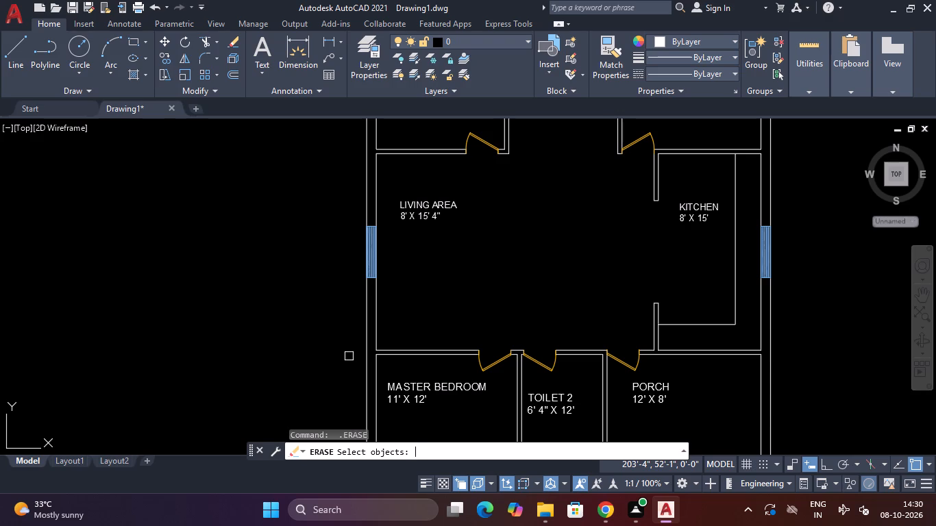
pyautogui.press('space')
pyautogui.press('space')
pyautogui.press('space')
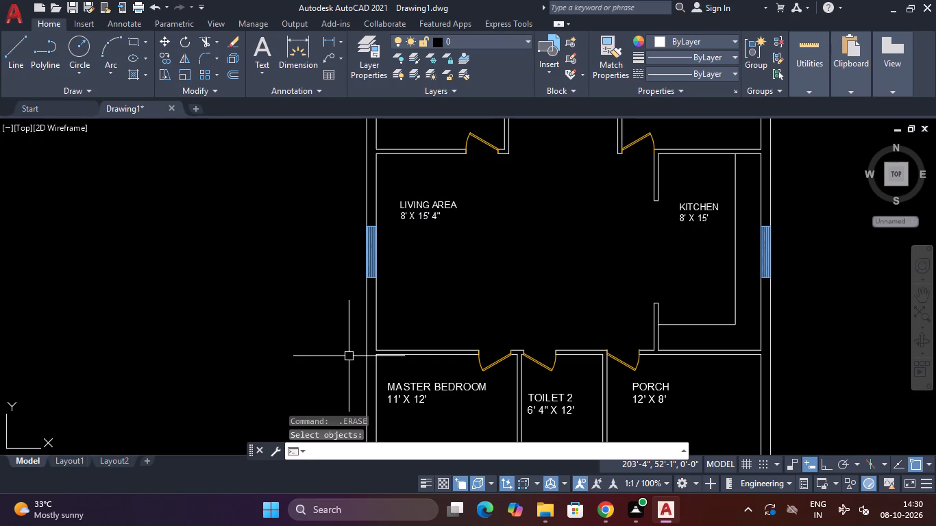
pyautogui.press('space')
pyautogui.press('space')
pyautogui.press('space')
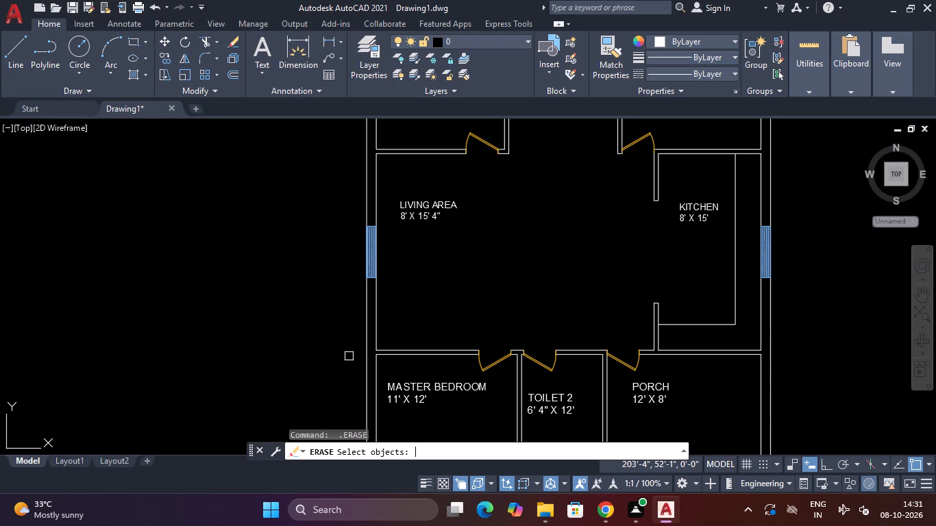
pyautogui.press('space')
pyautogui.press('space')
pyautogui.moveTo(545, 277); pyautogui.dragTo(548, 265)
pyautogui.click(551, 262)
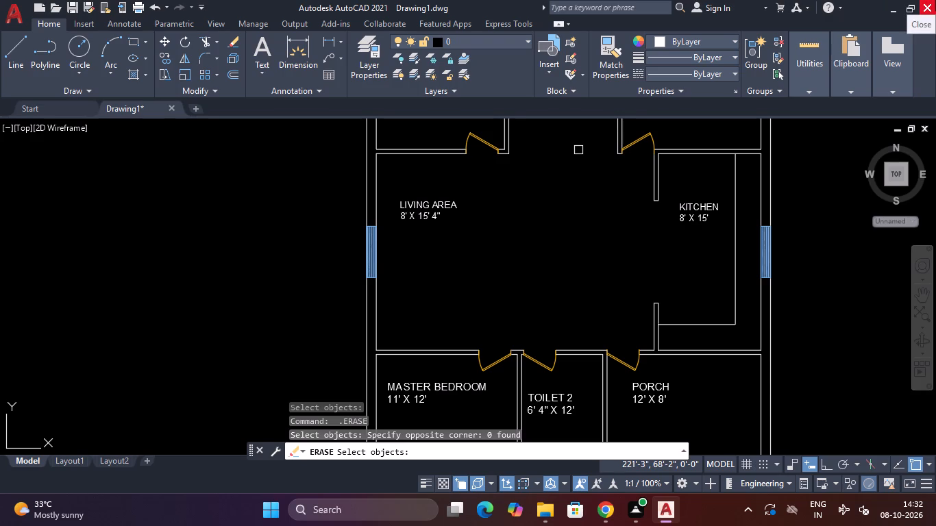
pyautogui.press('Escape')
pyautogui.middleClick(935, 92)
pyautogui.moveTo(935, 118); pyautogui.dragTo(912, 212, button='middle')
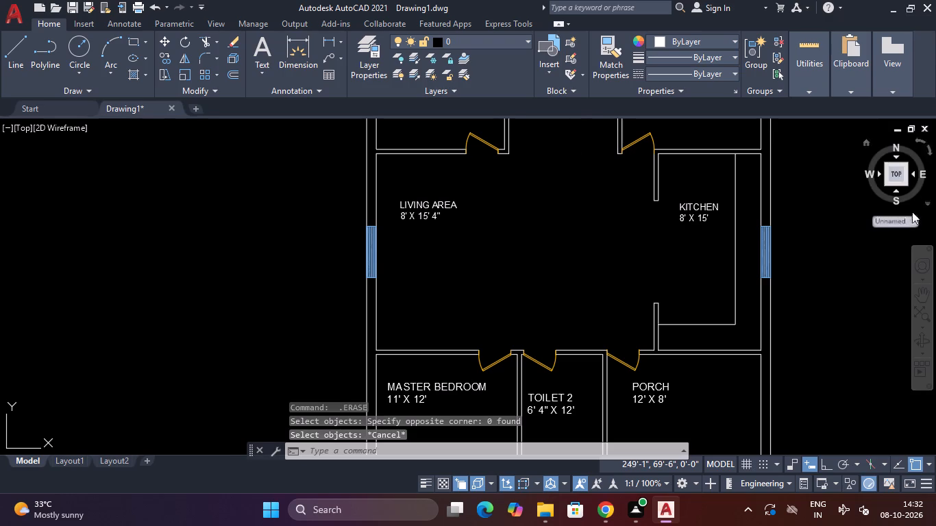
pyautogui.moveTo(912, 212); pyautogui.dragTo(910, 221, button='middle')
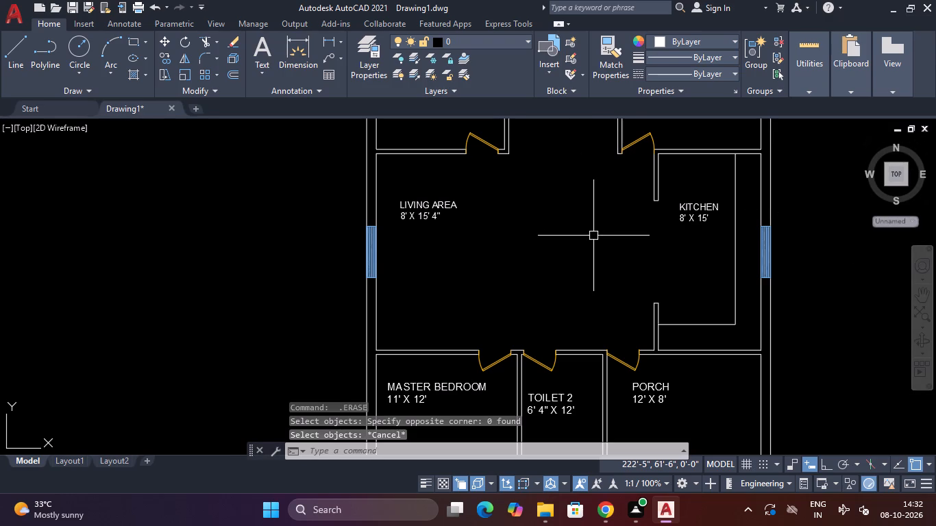
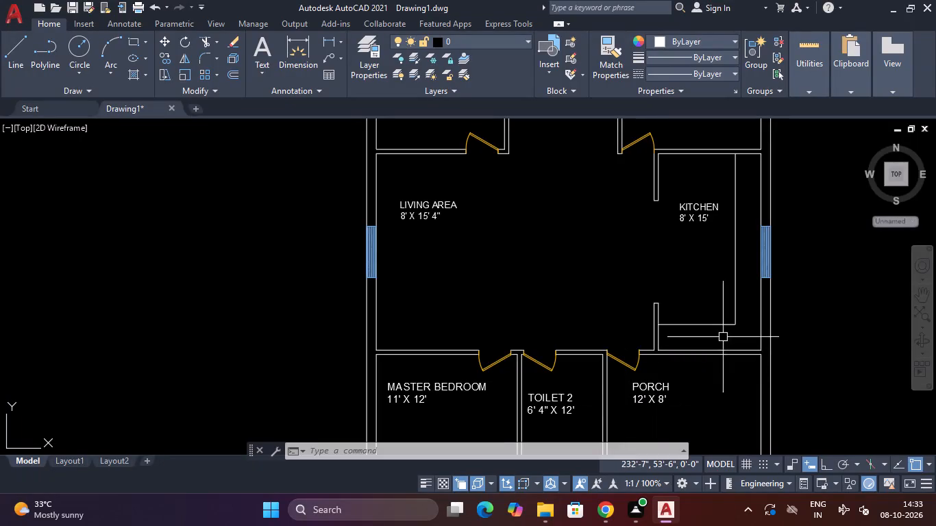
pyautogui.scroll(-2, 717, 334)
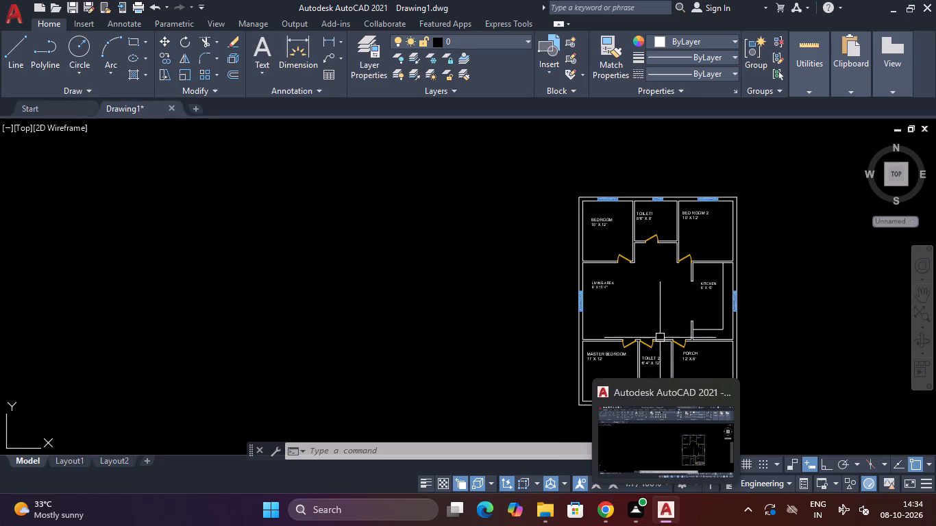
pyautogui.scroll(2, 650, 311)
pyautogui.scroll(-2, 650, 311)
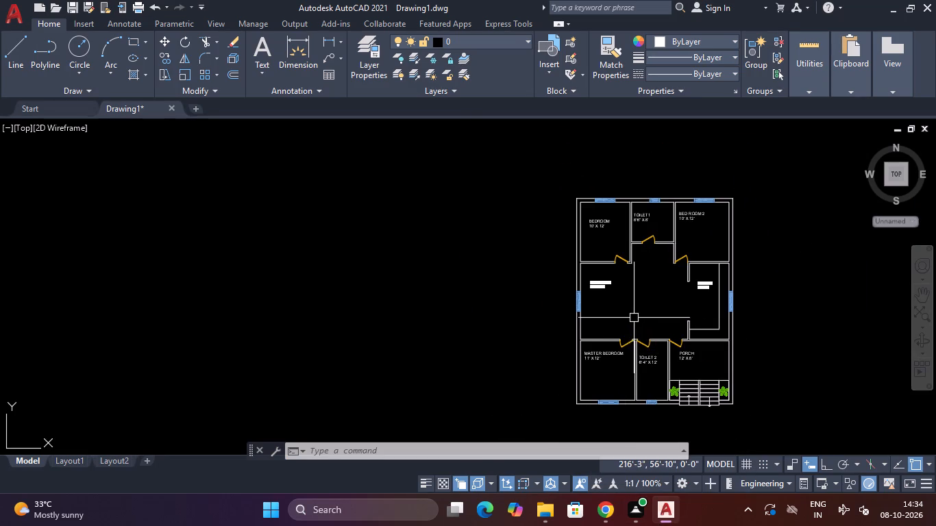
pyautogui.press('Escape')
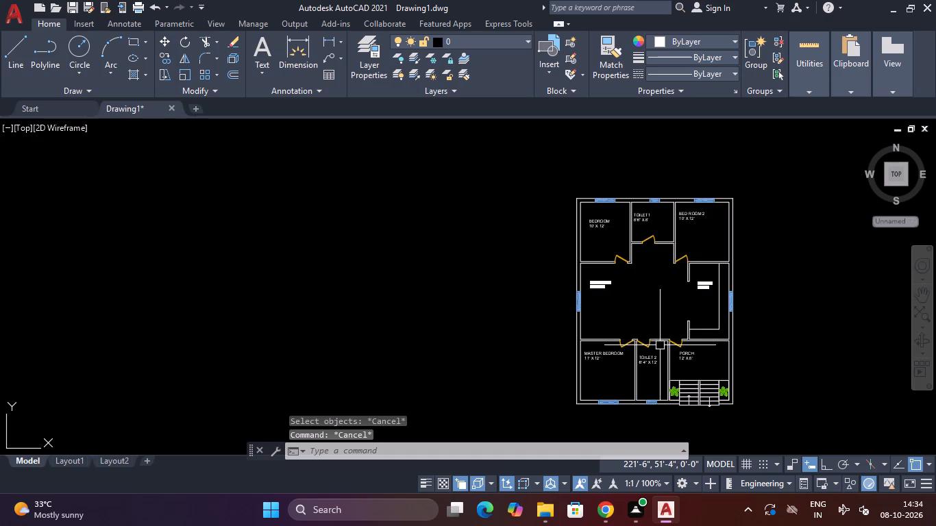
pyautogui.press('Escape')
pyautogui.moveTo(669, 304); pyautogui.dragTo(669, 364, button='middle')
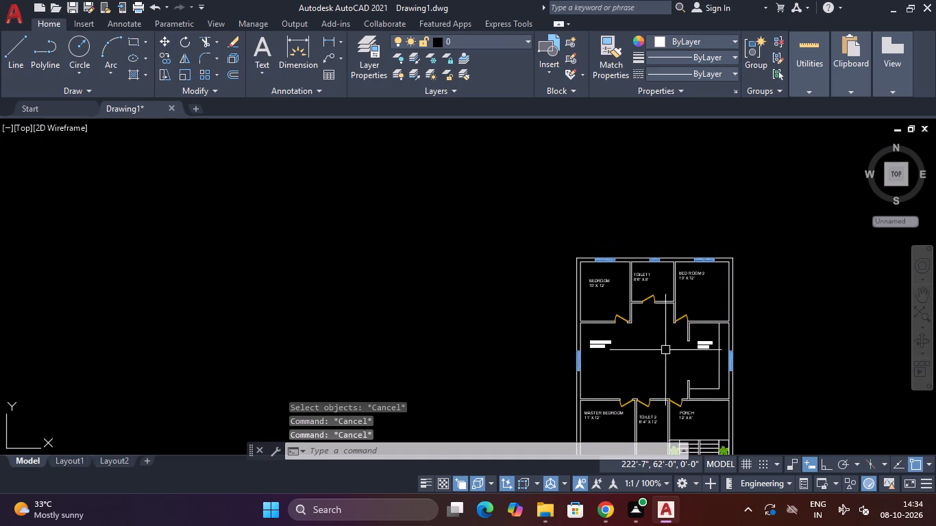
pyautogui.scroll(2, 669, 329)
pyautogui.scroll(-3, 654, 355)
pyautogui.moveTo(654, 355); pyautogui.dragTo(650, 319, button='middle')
# Edit the TOILET1 room label to read TOILET 1, with a space before the number.
pyautogui.scroll(1, 641, 320)
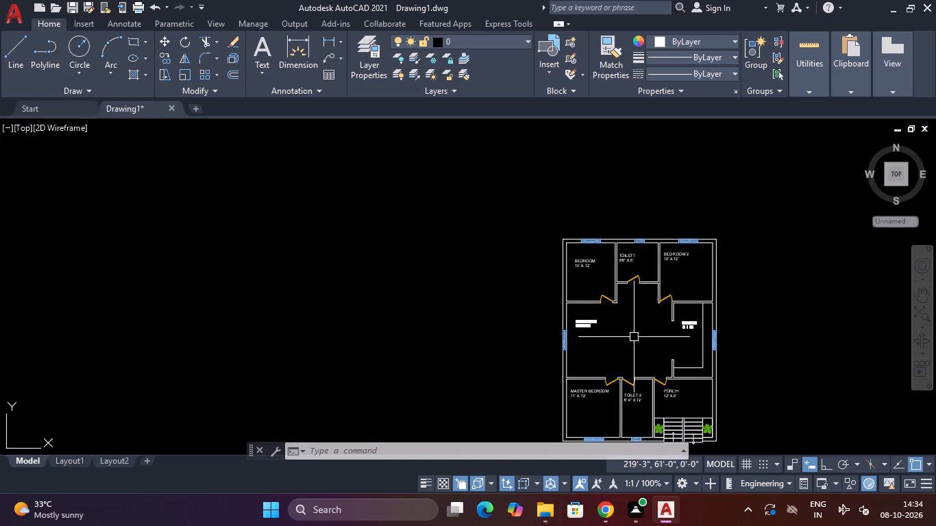
pyautogui.scroll(1, 644, 334)
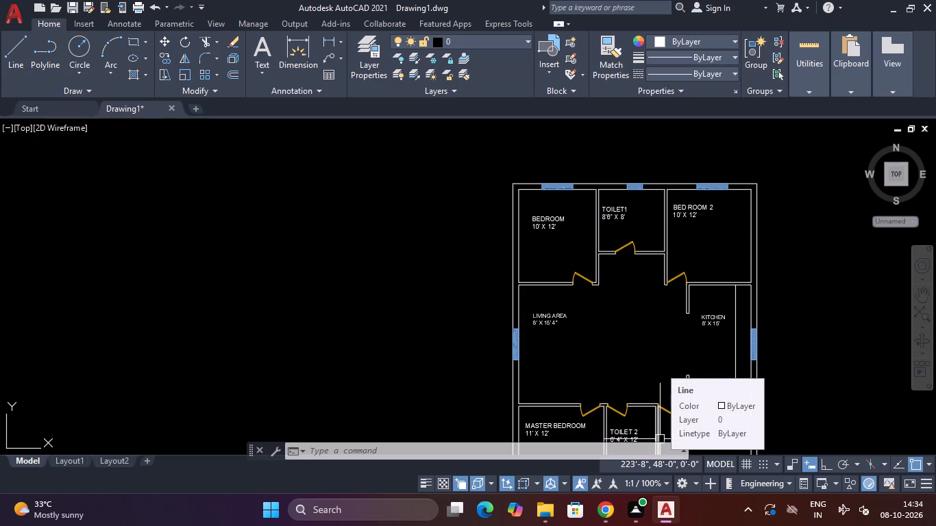
pyautogui.moveTo(637, 343); pyautogui.dragTo(627, 429, button='middle')
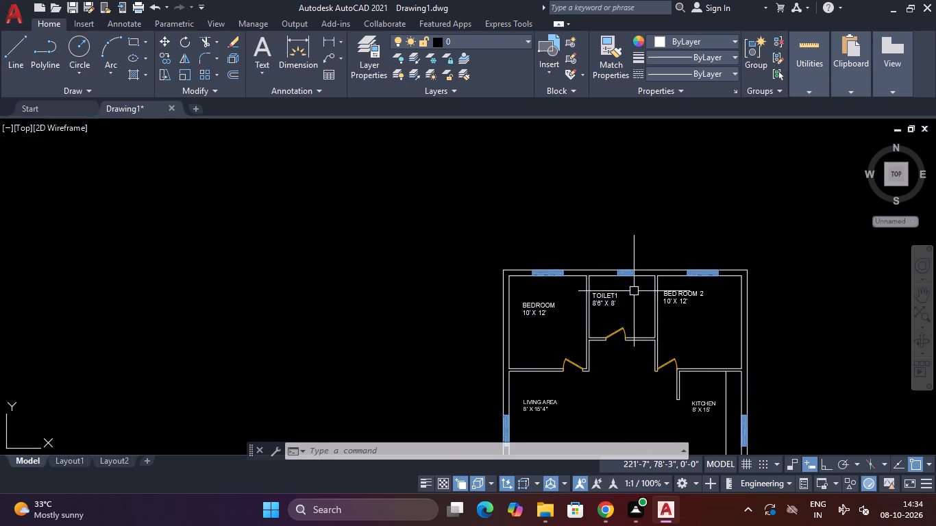
pyautogui.scroll(2, 604, 293)
pyautogui.doubleClick(600, 299)
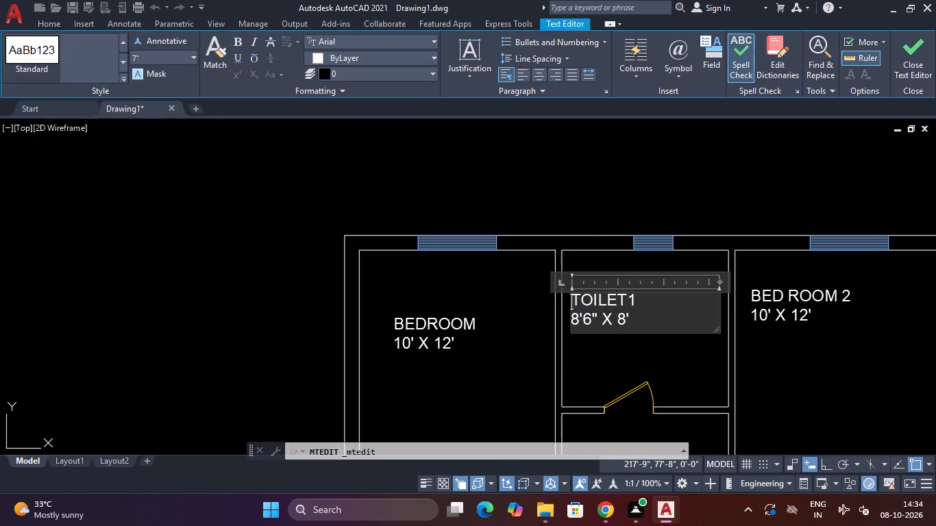
pyautogui.click(625, 299)
pyautogui.press('space')
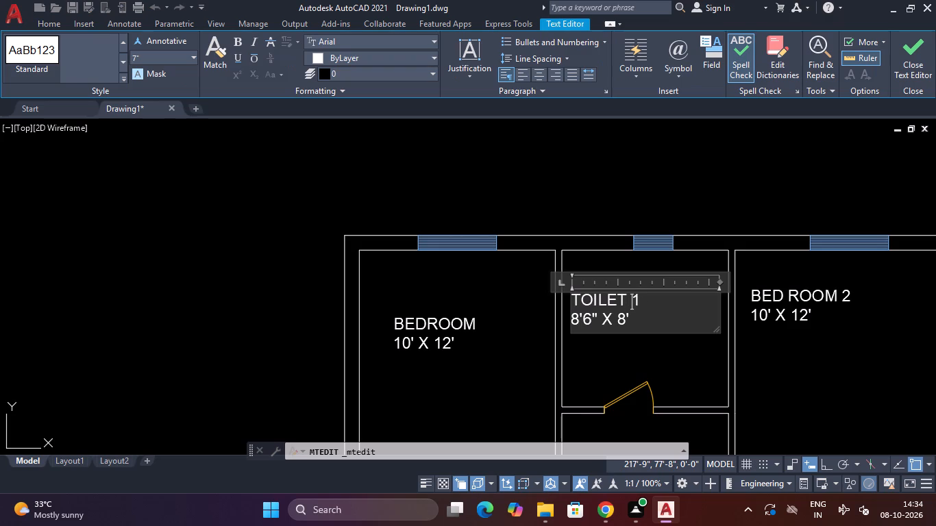
pyautogui.click(909, 49)
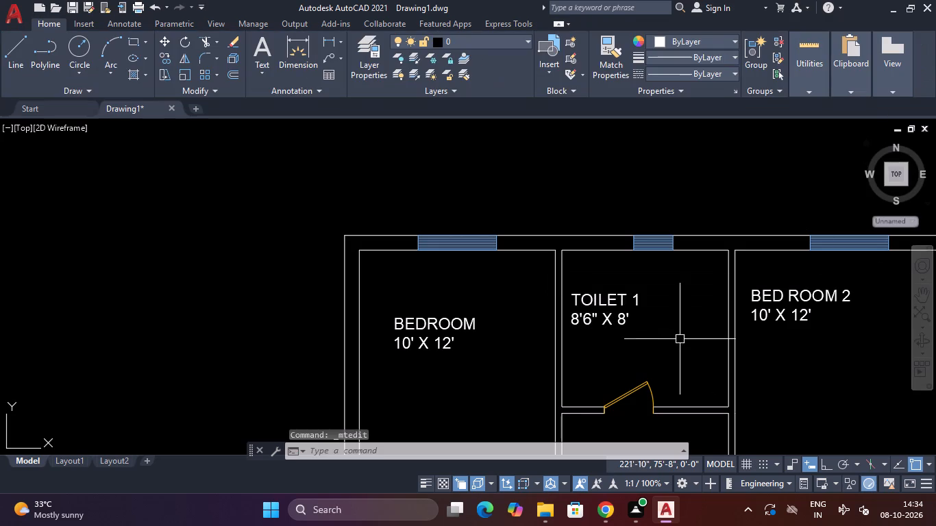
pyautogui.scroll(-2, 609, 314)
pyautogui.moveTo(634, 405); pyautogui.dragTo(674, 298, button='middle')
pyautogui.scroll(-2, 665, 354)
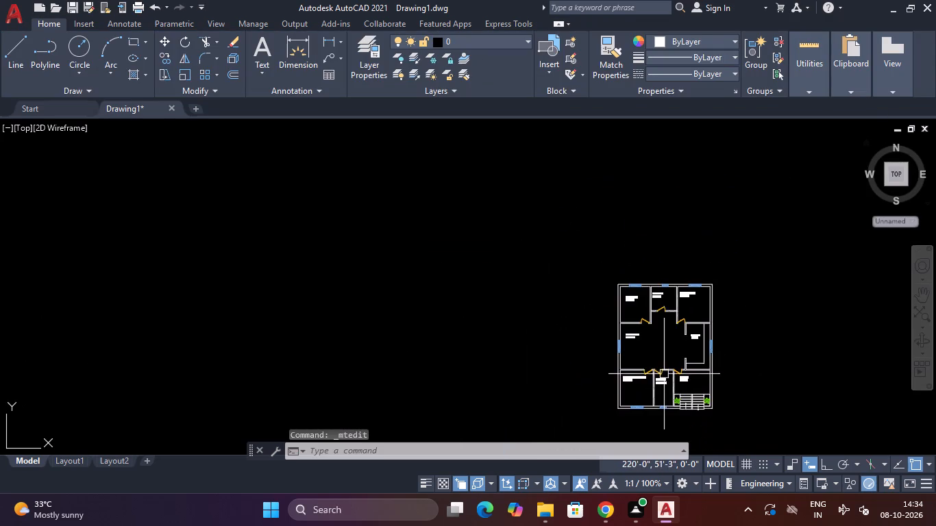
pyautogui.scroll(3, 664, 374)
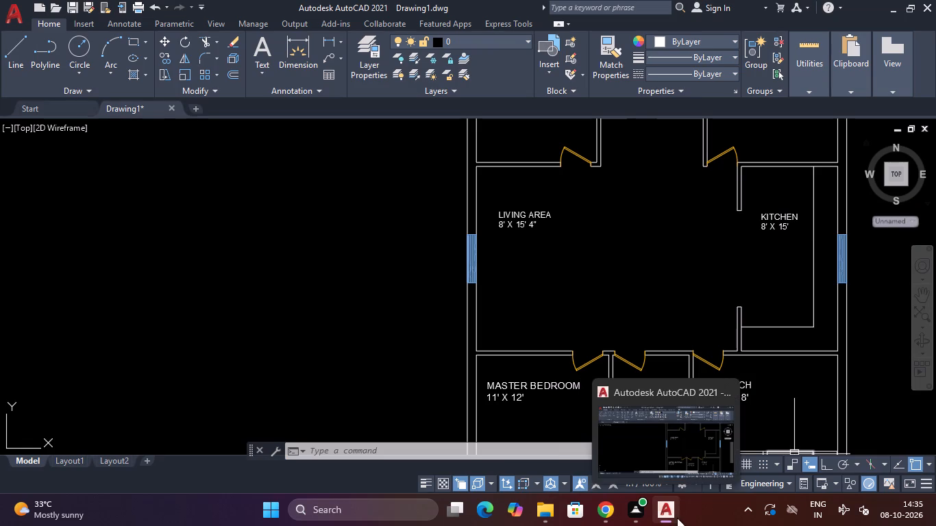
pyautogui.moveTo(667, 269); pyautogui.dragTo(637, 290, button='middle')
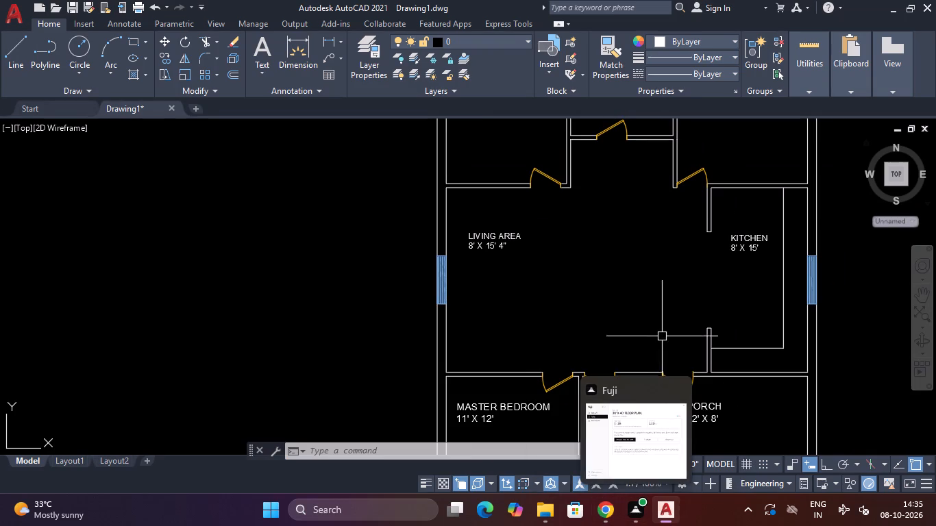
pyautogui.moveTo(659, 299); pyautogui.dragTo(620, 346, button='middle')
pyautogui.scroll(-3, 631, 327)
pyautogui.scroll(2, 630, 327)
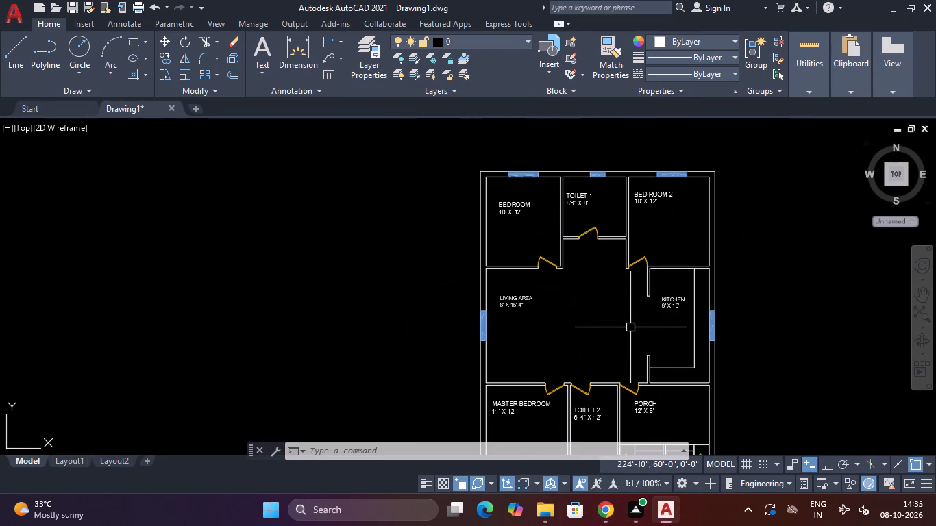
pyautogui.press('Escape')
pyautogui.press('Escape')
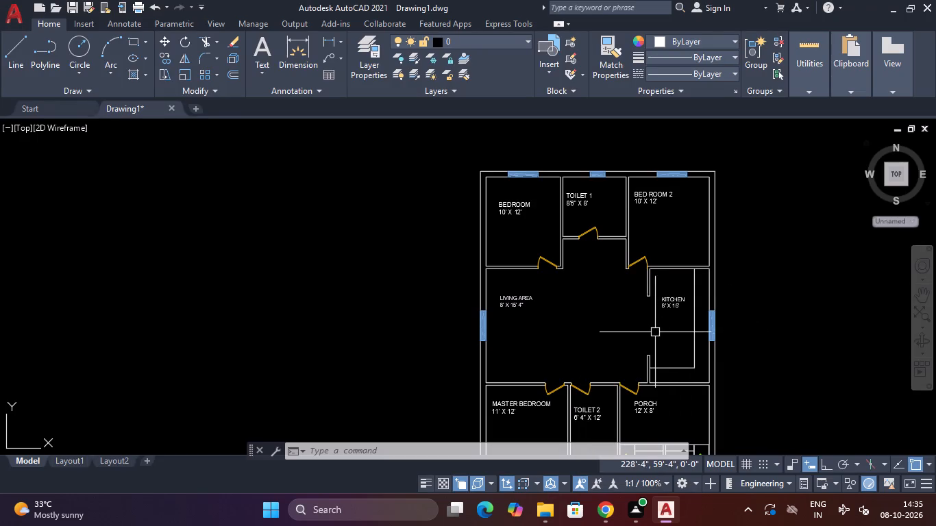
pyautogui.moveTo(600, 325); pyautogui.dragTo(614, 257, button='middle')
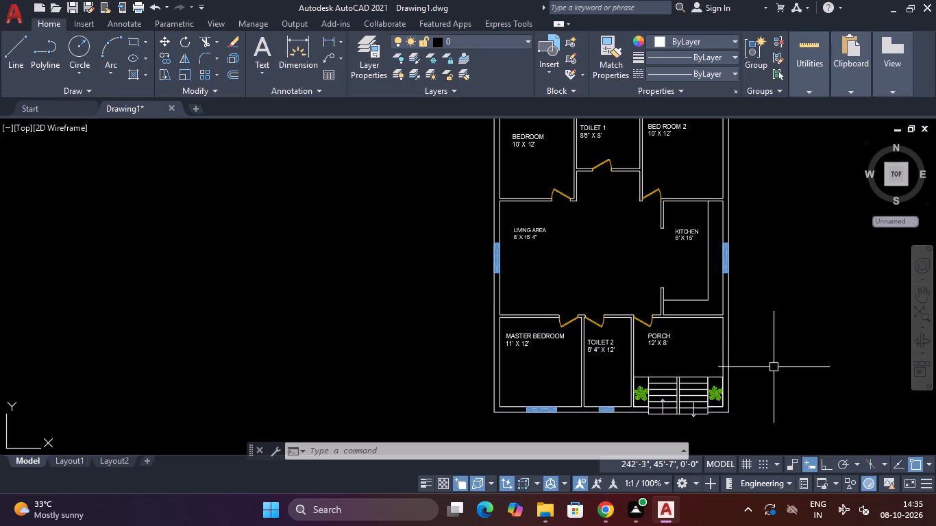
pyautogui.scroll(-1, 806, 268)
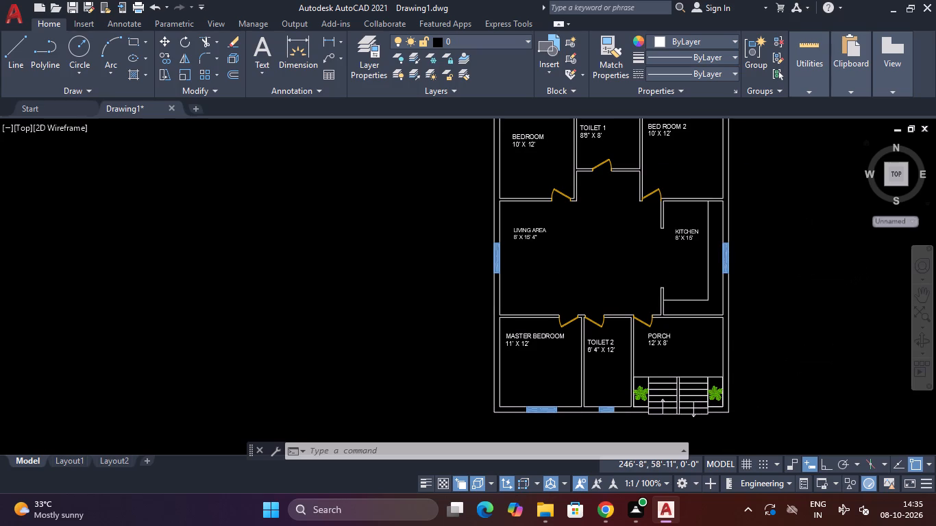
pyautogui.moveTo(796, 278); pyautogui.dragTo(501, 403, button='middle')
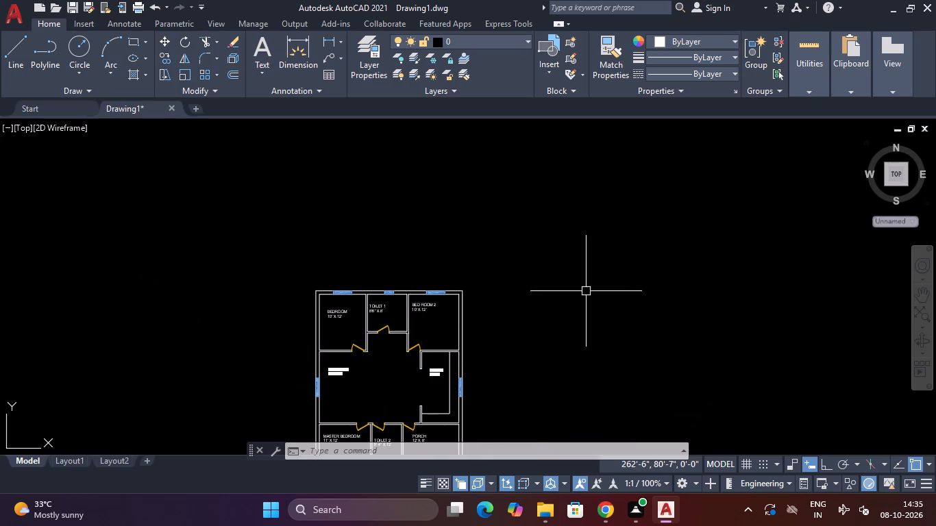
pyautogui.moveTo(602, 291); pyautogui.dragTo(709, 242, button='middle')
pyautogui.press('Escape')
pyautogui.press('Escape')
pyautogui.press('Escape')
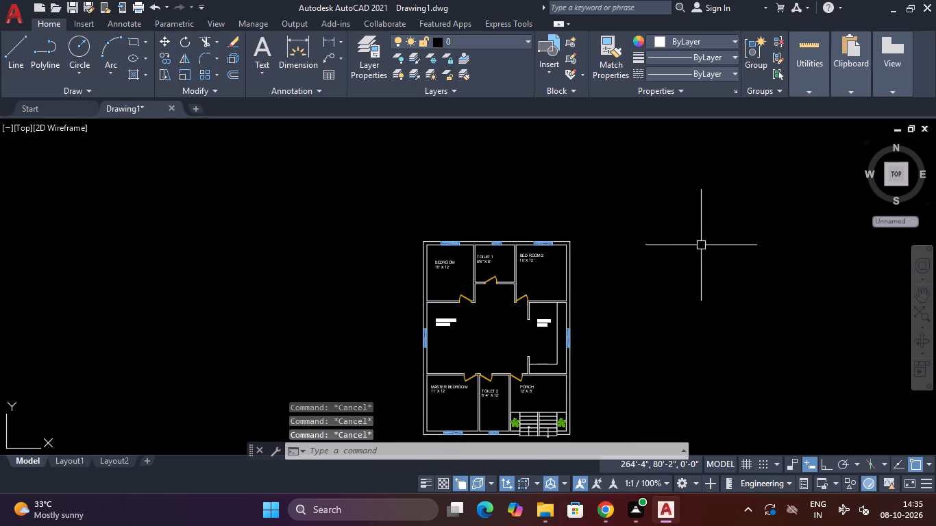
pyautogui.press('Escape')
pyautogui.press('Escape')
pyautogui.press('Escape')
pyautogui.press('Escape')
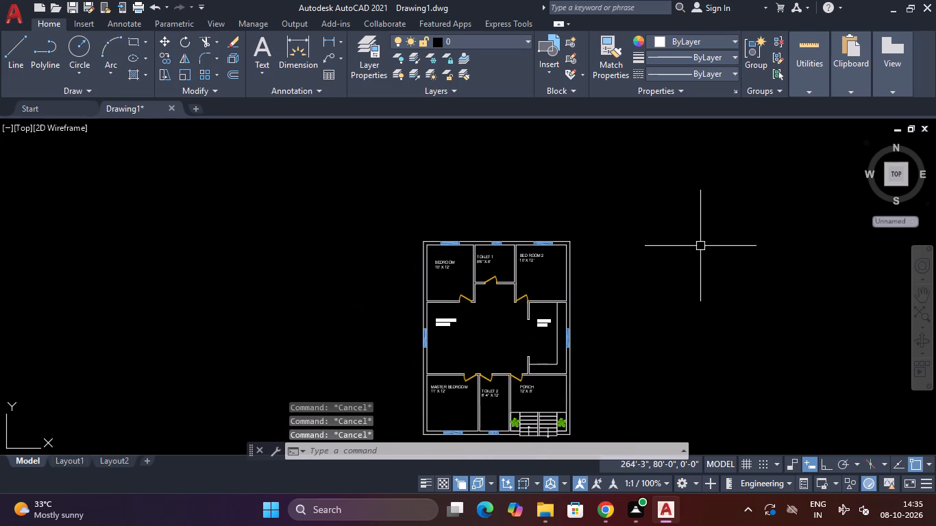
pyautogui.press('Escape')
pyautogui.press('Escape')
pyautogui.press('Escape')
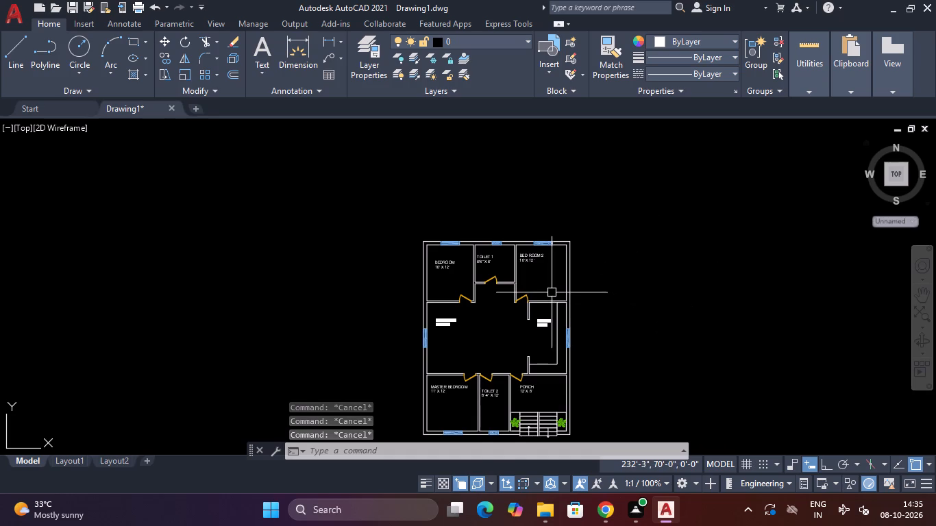
# Insert the 30 in top-view range-oven, 36 in top-view double sink and 36 in refrigerator DesignCenter blocks in the empty space beside the floor plan.
pyautogui.scroll(1, 552, 292)
pyautogui.moveTo(552, 291); pyautogui.dragTo(611, 226, button='middle')
pyautogui.moveTo(675, 276); pyautogui.dragTo(683, 264, button='middle')
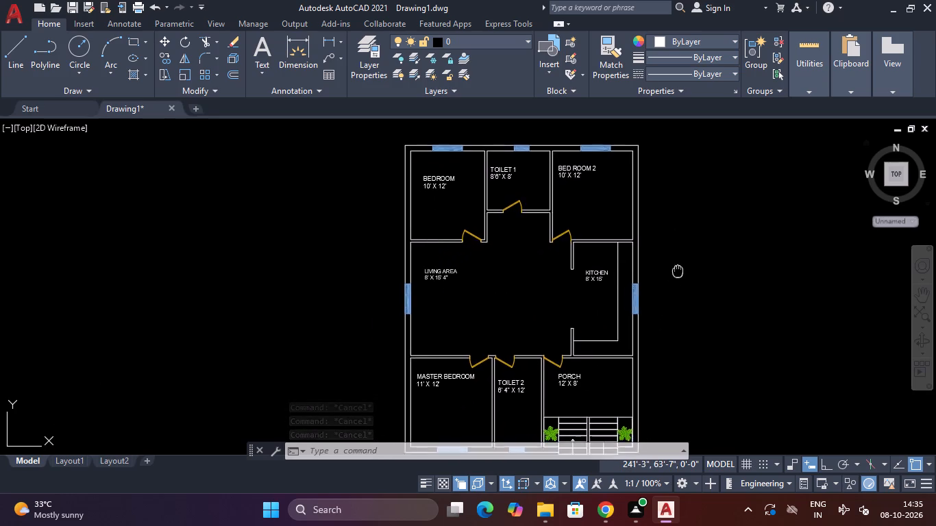
pyautogui.moveTo(683, 264); pyautogui.dragTo(702, 240, button='middle')
pyautogui.press('Escape')
pyautogui.press('Escape')
pyautogui.hotkey('ctrl', '2')
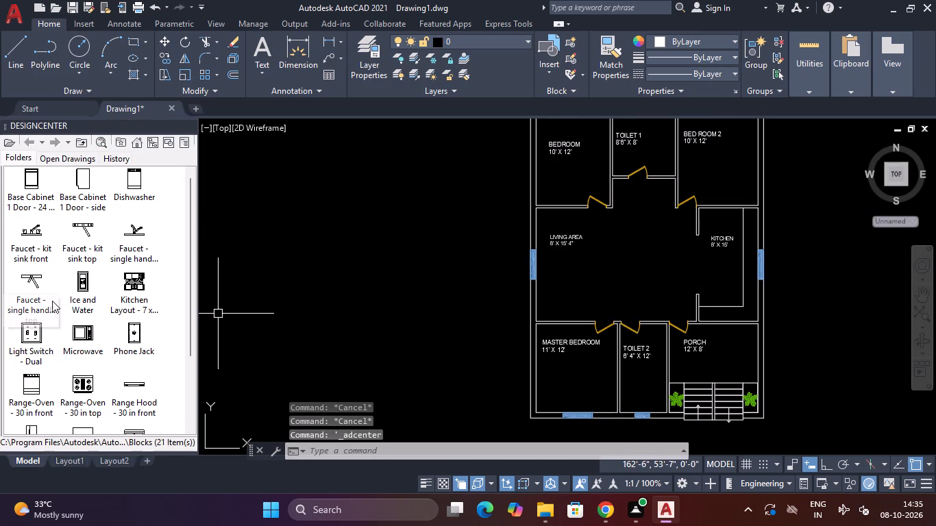
pyautogui.scroll(2, 103, 290)
pyautogui.scroll(-3, 127, 252)
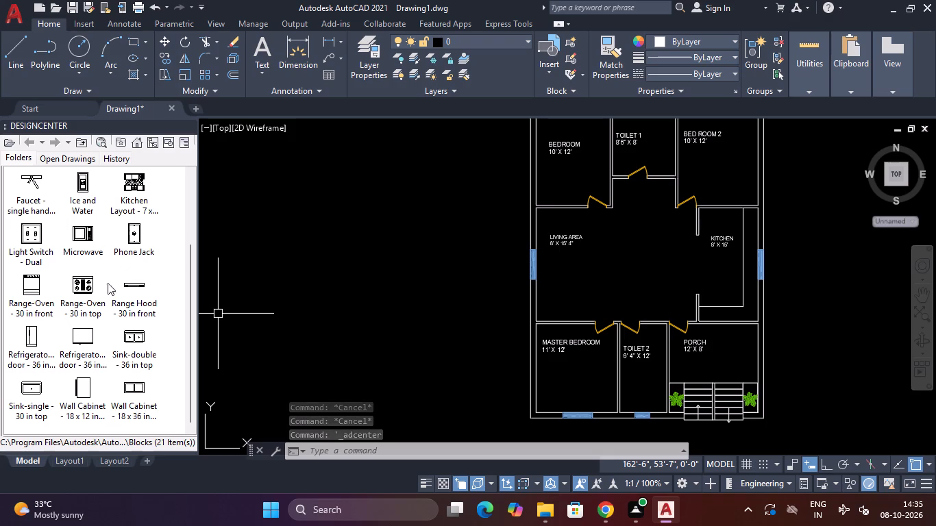
pyautogui.moveTo(81, 277); pyautogui.dragTo(362, 187)
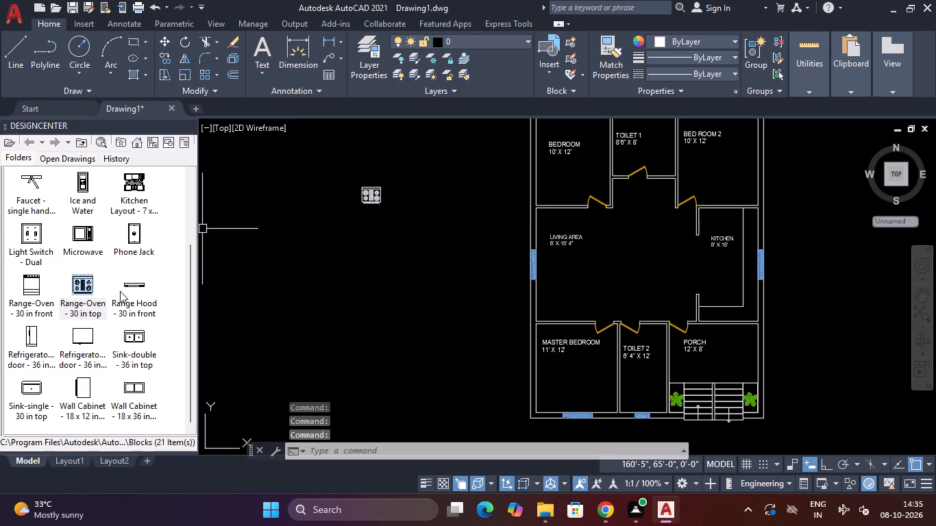
pyautogui.moveTo(141, 339); pyautogui.dragTo(405, 249)
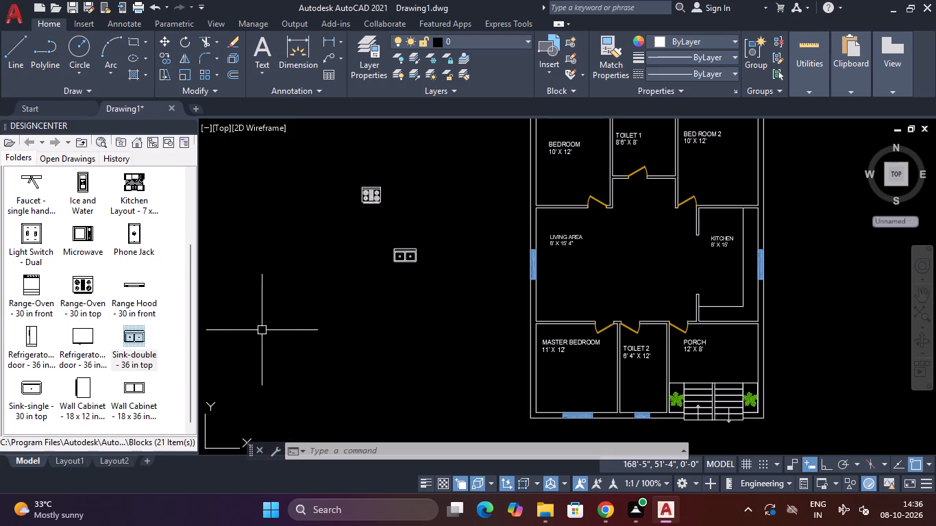
pyautogui.moveTo(85, 340); pyautogui.dragTo(352, 229)
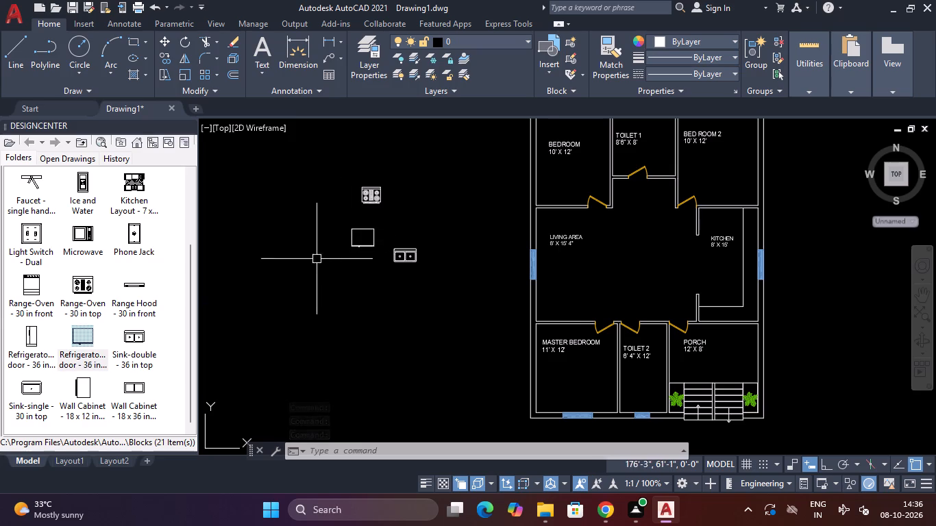
# Insert the Dining Set - 36 x 72 in., Bed - Queen and Chair - Desk blocks from Home - Space Planner beside the floor plan.
pyautogui.scroll(-3, 120, 313)
pyautogui.scroll(3, 120, 313)
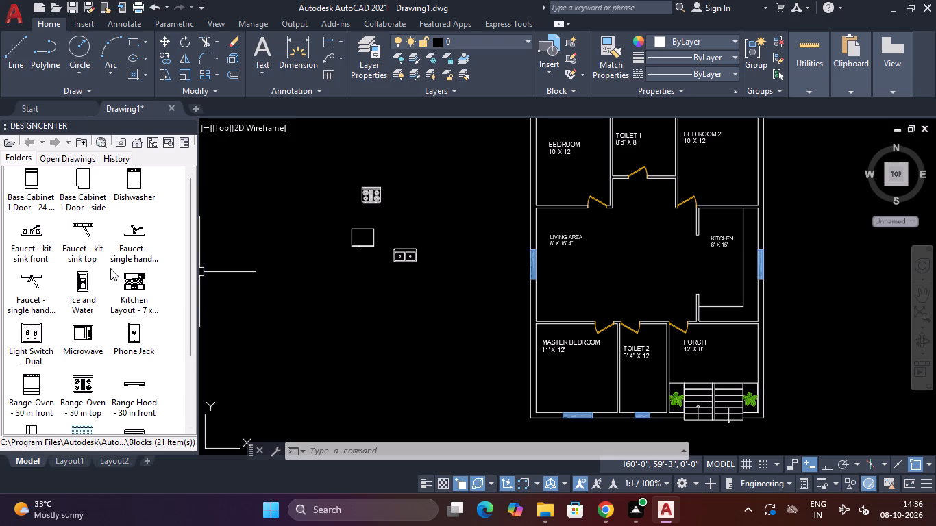
pyautogui.scroll(2, 394, 243)
pyautogui.scroll(-3, 394, 243)
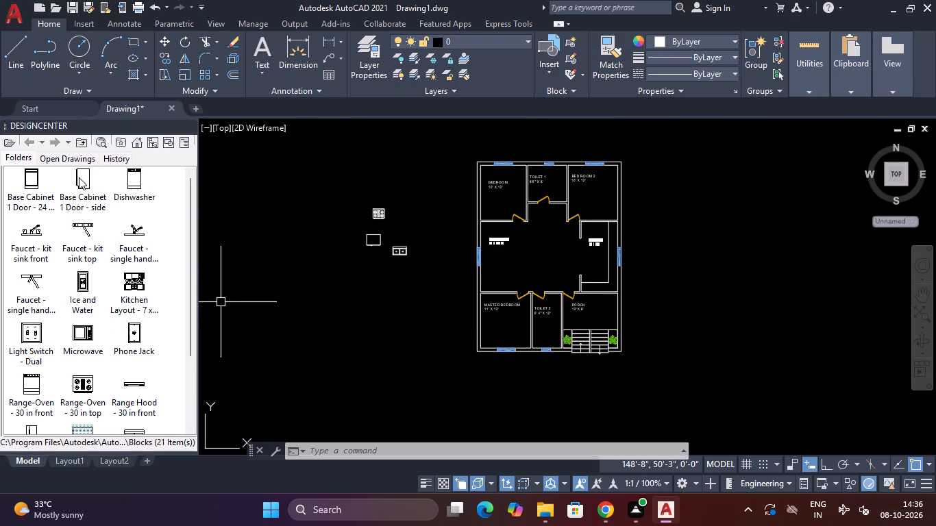
pyautogui.click(86, 140)
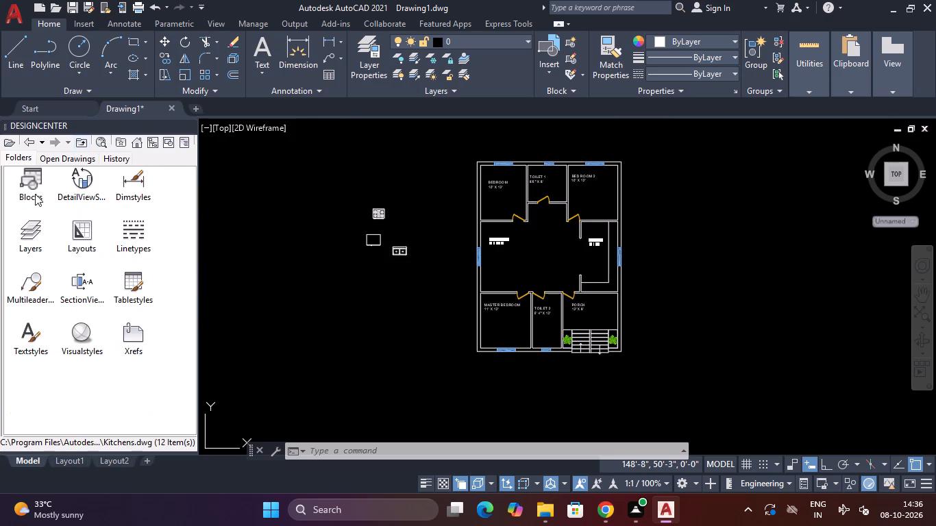
pyautogui.click(86, 140)
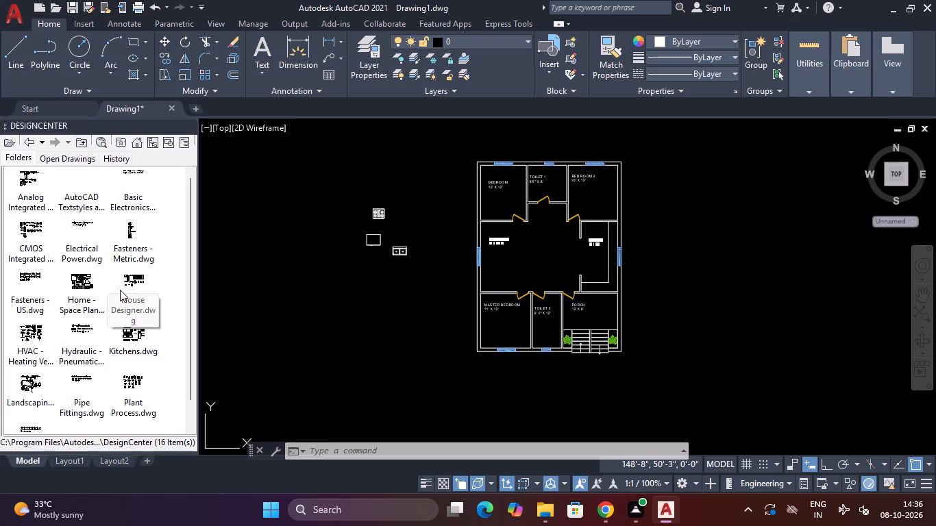
pyautogui.doubleClick(85, 286)
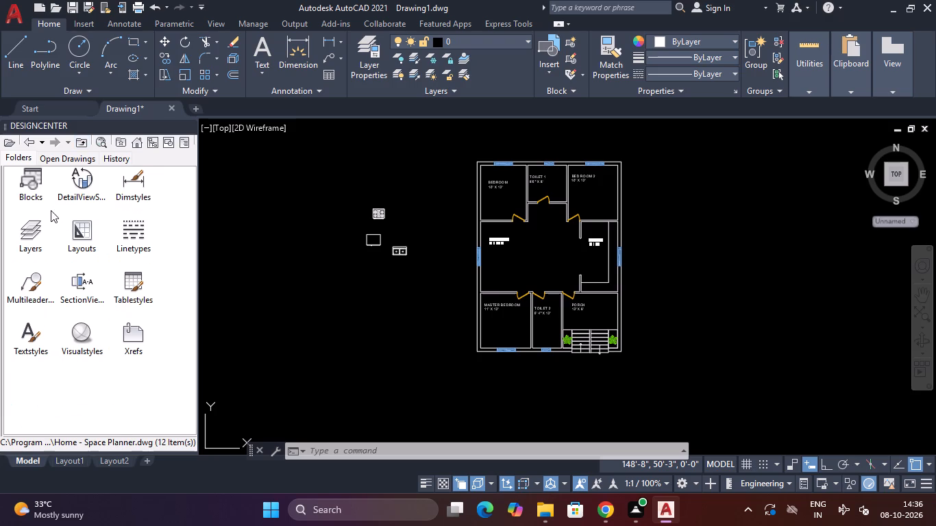
pyautogui.doubleClick(36, 190)
pyautogui.moveTo(32, 276); pyautogui.dragTo(355, 281)
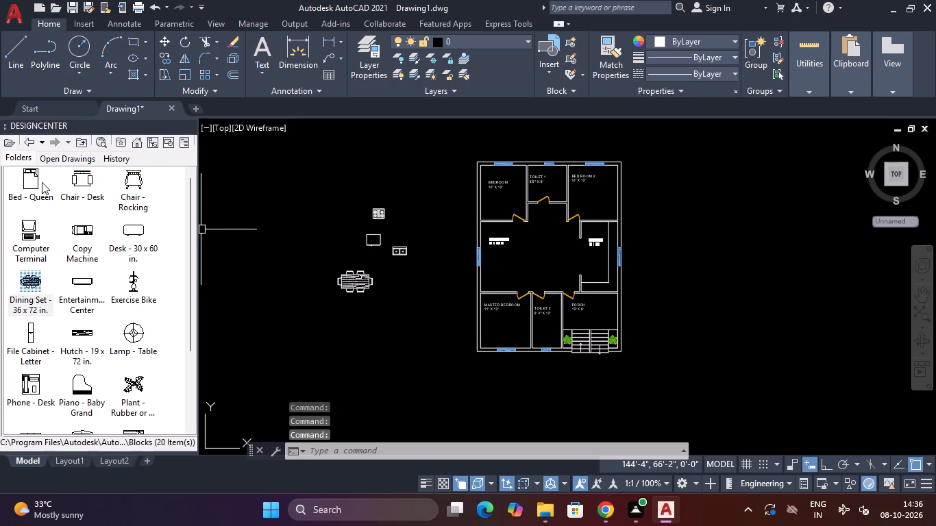
pyautogui.moveTo(42, 182); pyautogui.dragTo(286, 201)
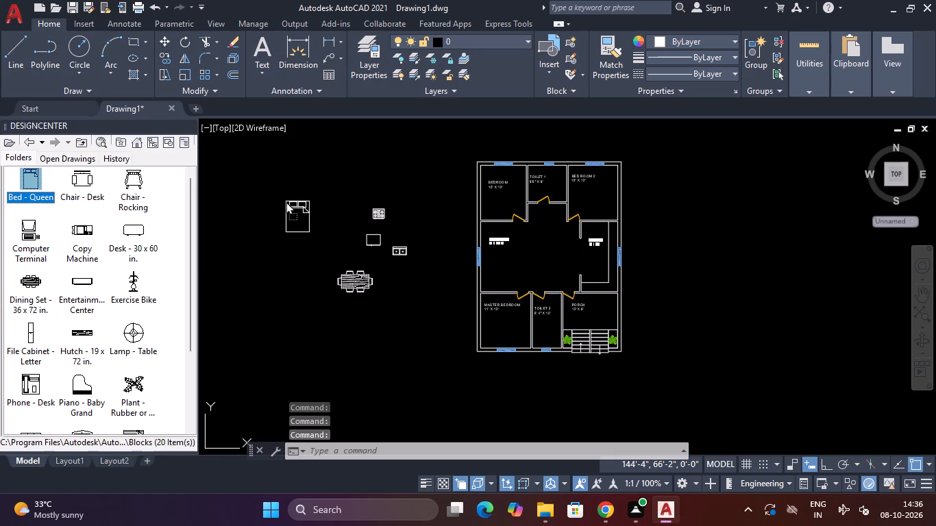
pyautogui.moveTo(286, 201); pyautogui.dragTo(306, 203)
pyautogui.moveTo(70, 173); pyautogui.dragTo(142, 222)
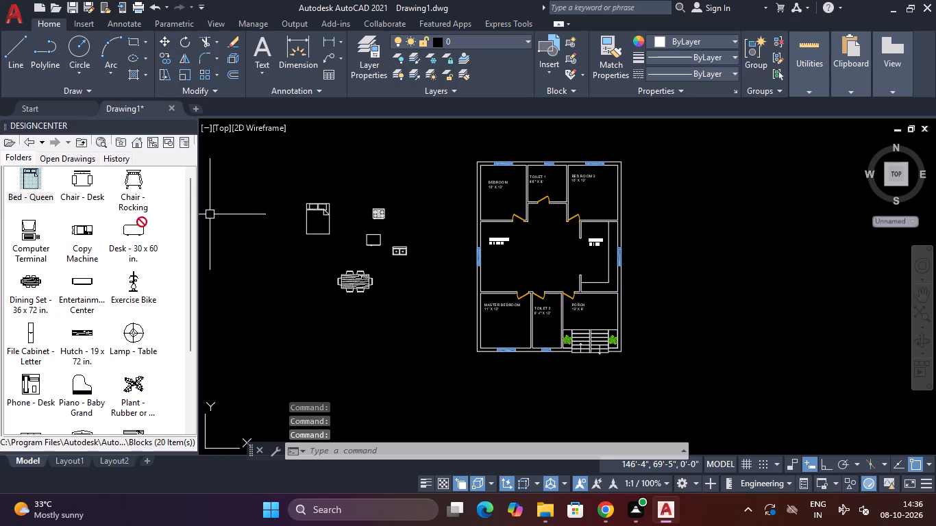
pyautogui.moveTo(142, 222); pyautogui.dragTo(312, 256)
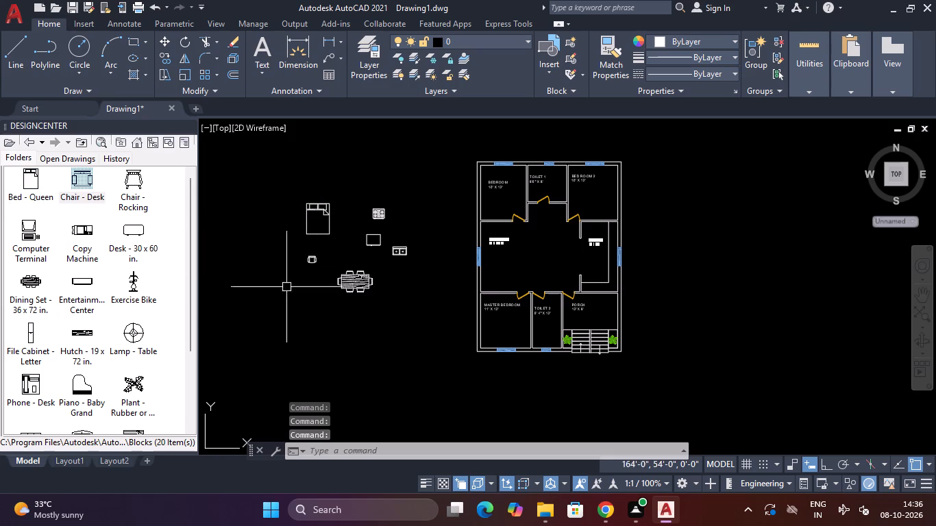
# Insert the Rectangular Woodgrain 60 x 30 in. table, two Roundback 7 ft. sofas and a table lamp beside the other furniture blocks.
pyautogui.scroll(-3, 76, 271)
pyautogui.scroll(3, 86, 284)
pyautogui.scroll(-3, 86, 286)
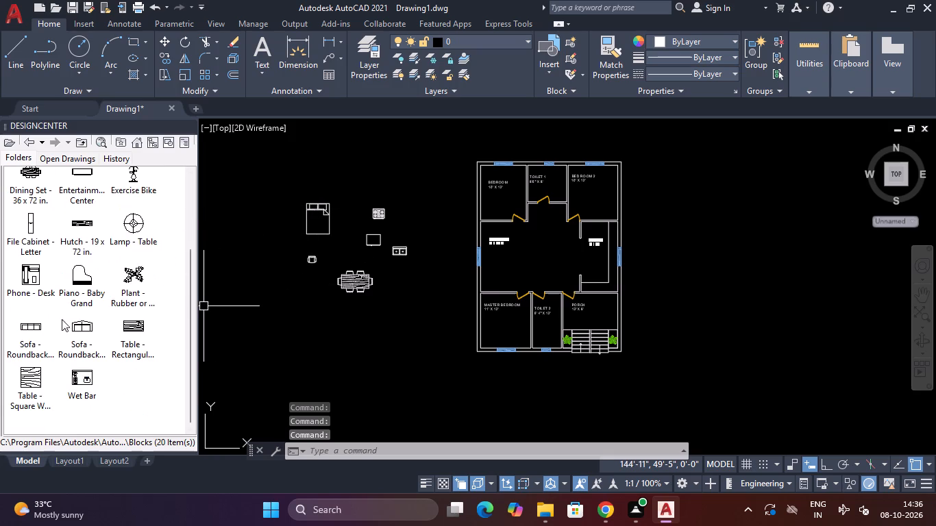
pyautogui.moveTo(132, 324); pyautogui.dragTo(197, 329)
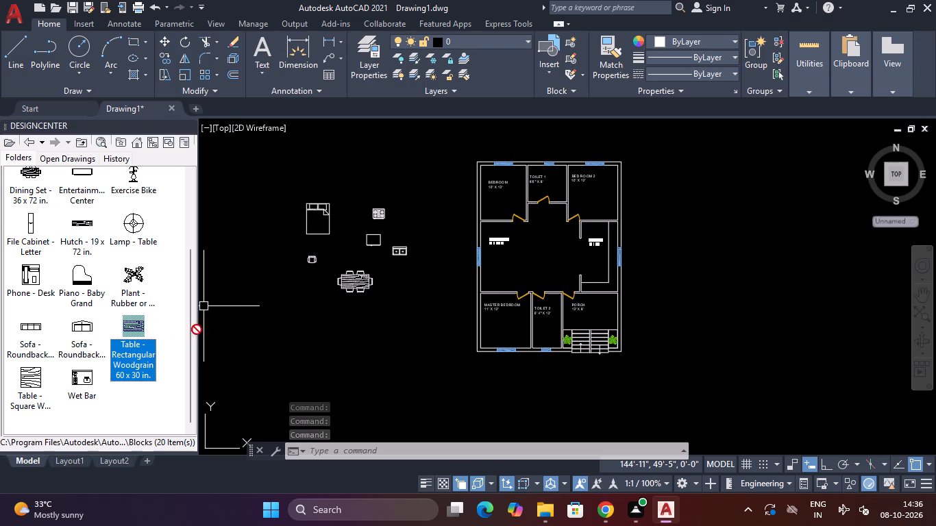
pyautogui.moveTo(197, 329); pyautogui.dragTo(288, 287)
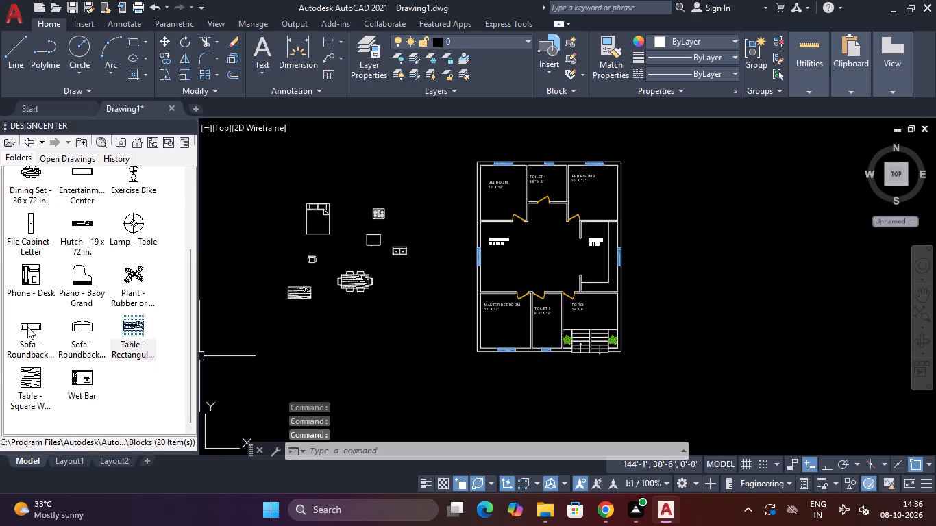
pyautogui.moveTo(27, 327); pyautogui.dragTo(252, 286)
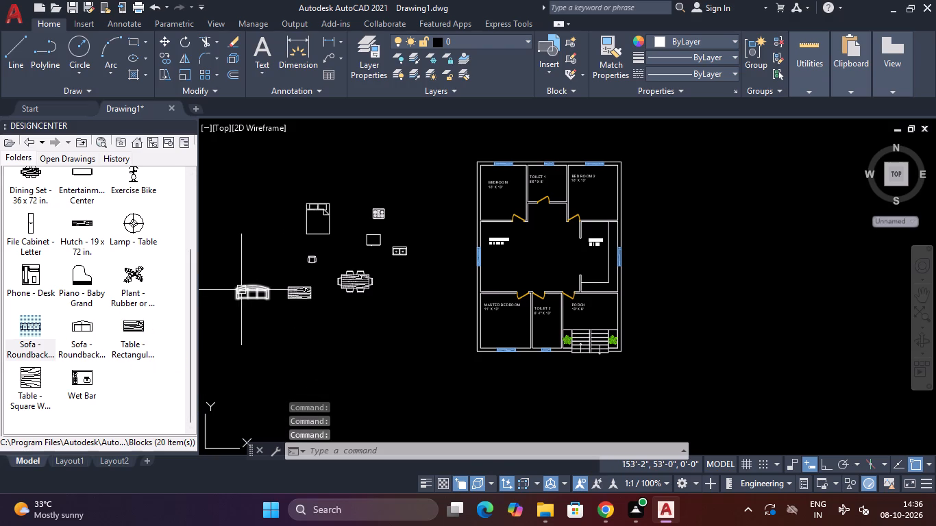
pyautogui.moveTo(34, 326); pyautogui.dragTo(47, 322)
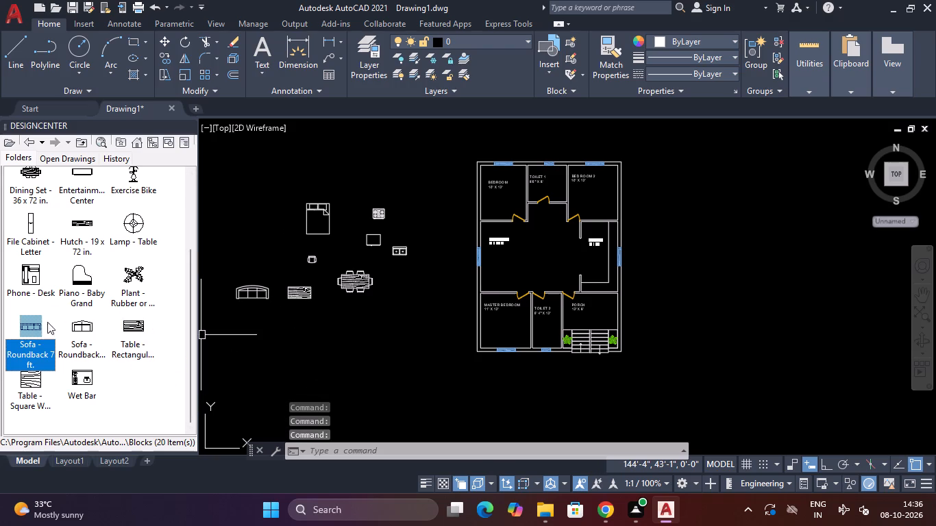
pyautogui.moveTo(47, 322); pyautogui.dragTo(258, 246)
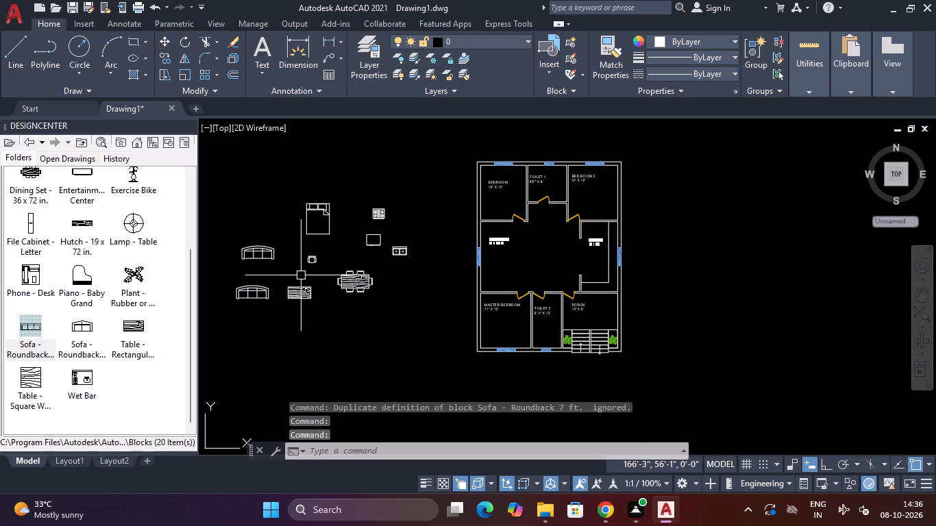
pyautogui.scroll(1, 114, 275)
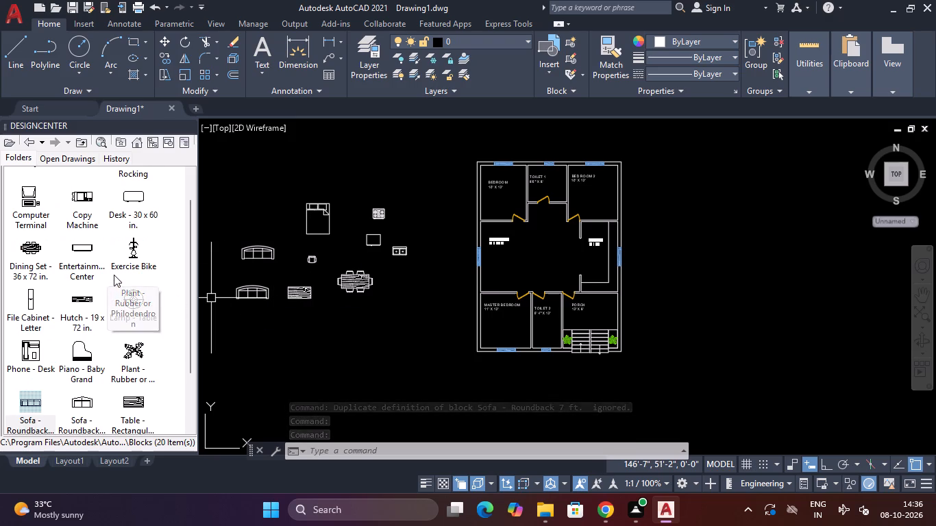
pyautogui.moveTo(138, 299); pyautogui.dragTo(238, 197)
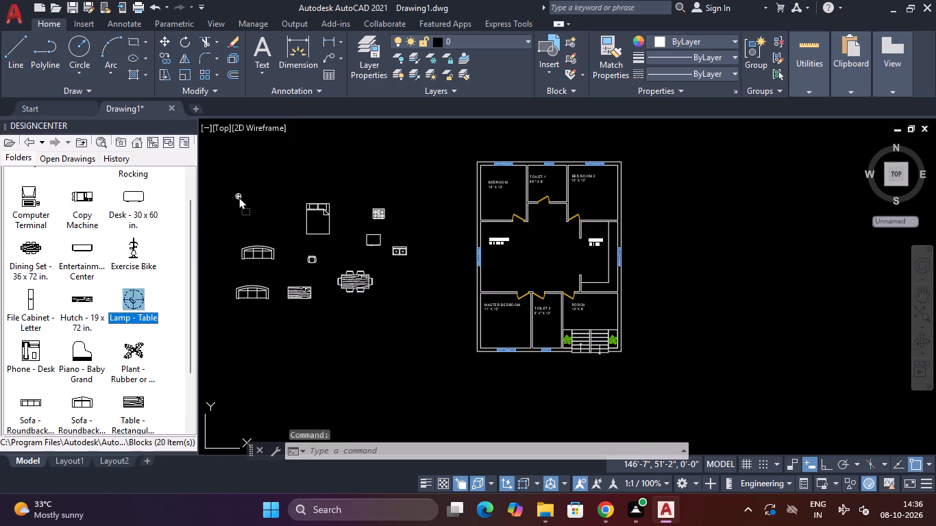
pyautogui.moveTo(238, 197); pyautogui.dragTo(253, 227)
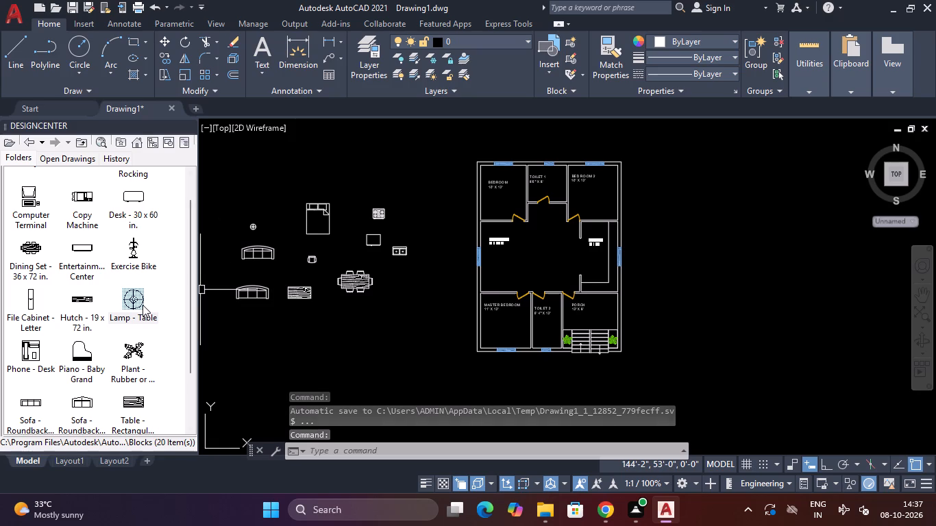
# Look through the Home - Space Planner blocks again for any further furniture to bring in.
pyautogui.scroll(-3, 86, 335)
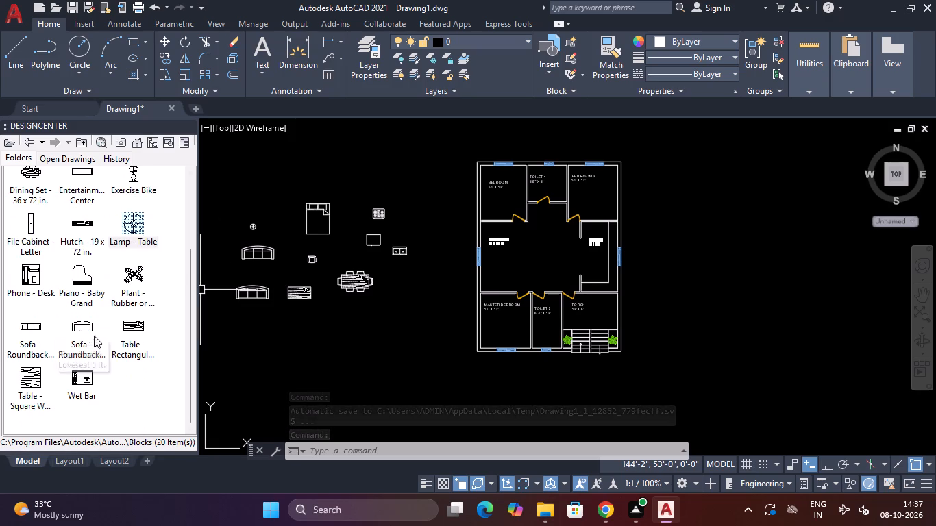
pyautogui.scroll(3, 102, 308)
pyautogui.click(86, 138)
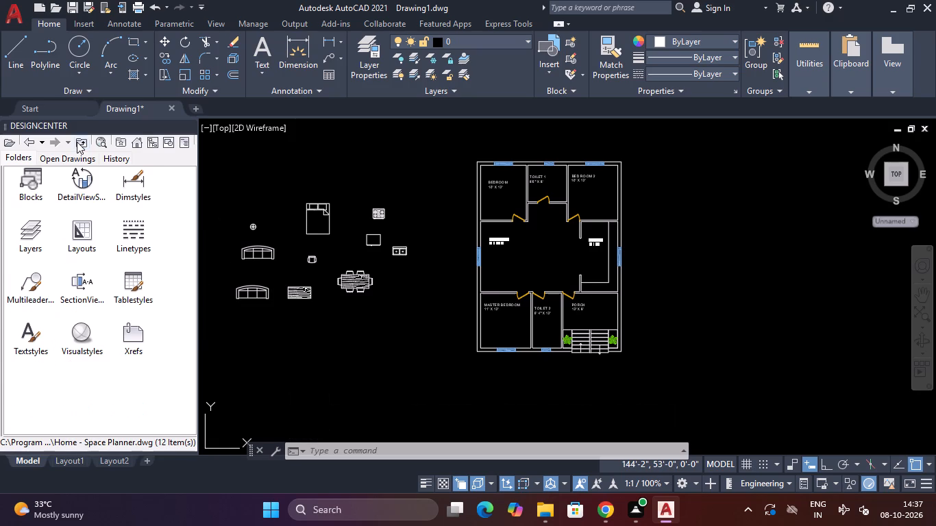
pyautogui.click(77, 142)
pyautogui.doubleClick(93, 294)
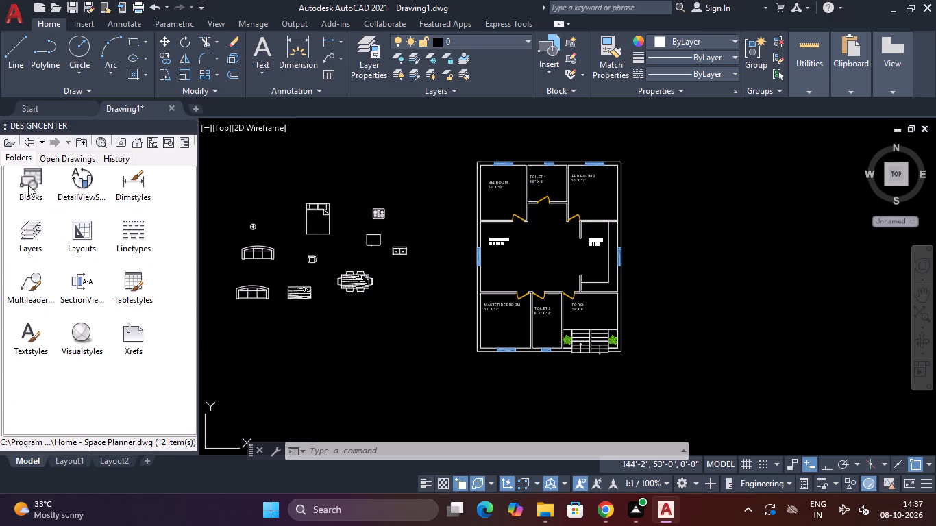
pyautogui.doubleClick(25, 173)
pyautogui.scroll(-3, 82, 227)
pyautogui.scroll(4, 82, 227)
pyautogui.click(81, 141)
pyautogui.click(81, 141)
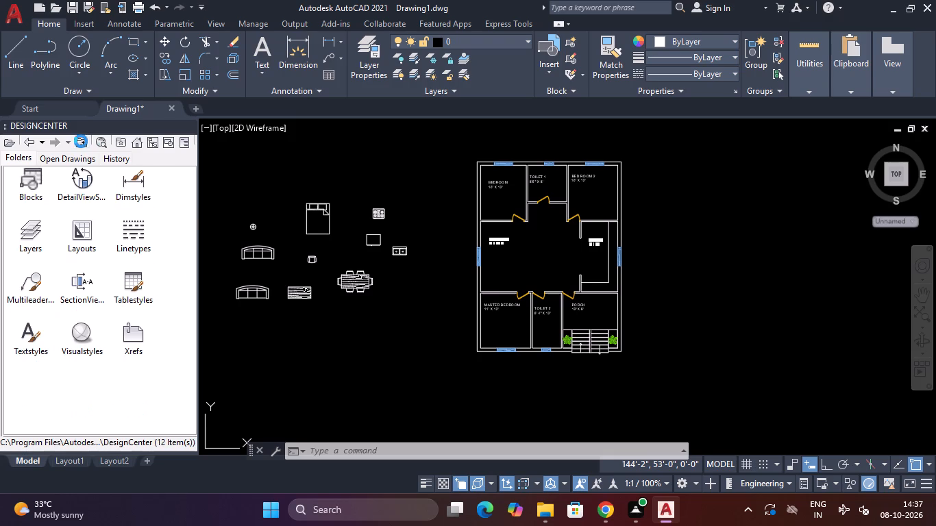
# Insert the 26 x 60 in. bath tub, Sink - Oval top and Toilet - top blocks from House Designer above the furniture blocks.
pyautogui.doubleClick(135, 275)
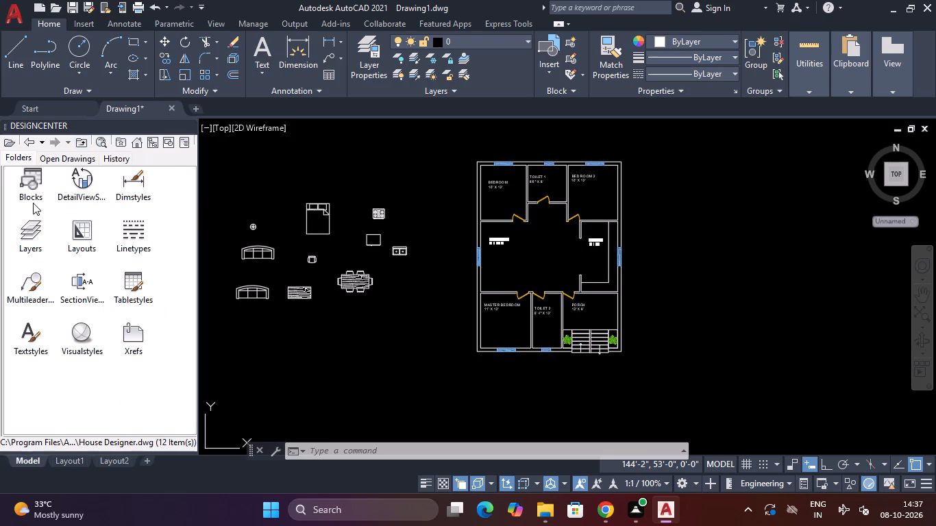
pyautogui.doubleClick(29, 181)
pyautogui.moveTo(36, 183); pyautogui.dragTo(128, 166)
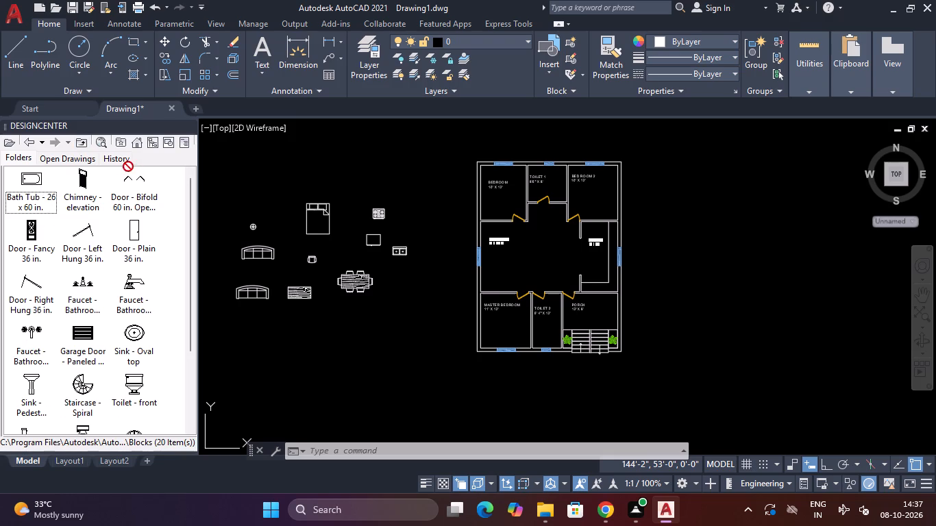
pyautogui.moveTo(128, 166); pyautogui.dragTo(260, 152)
pyautogui.moveTo(129, 330); pyautogui.dragTo(177, 297)
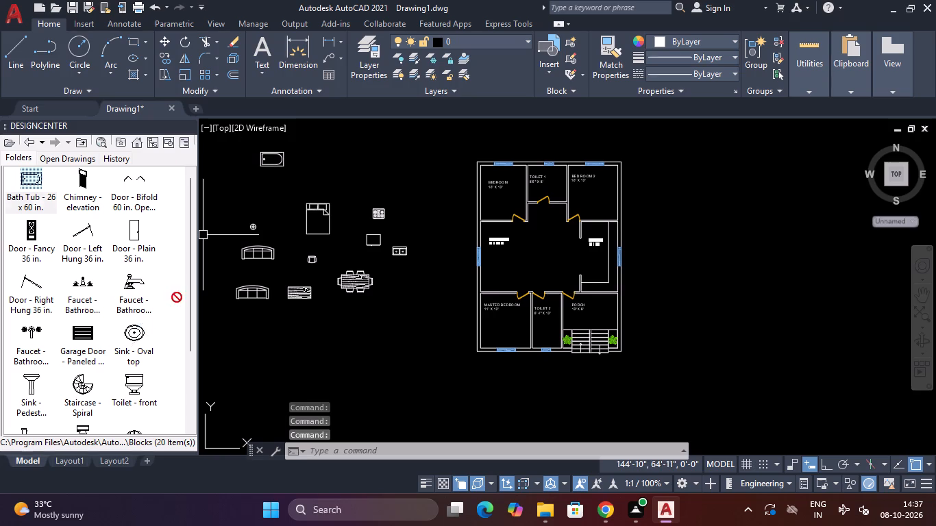
pyautogui.moveTo(177, 297); pyautogui.dragTo(313, 153)
pyautogui.scroll(-3, 78, 309)
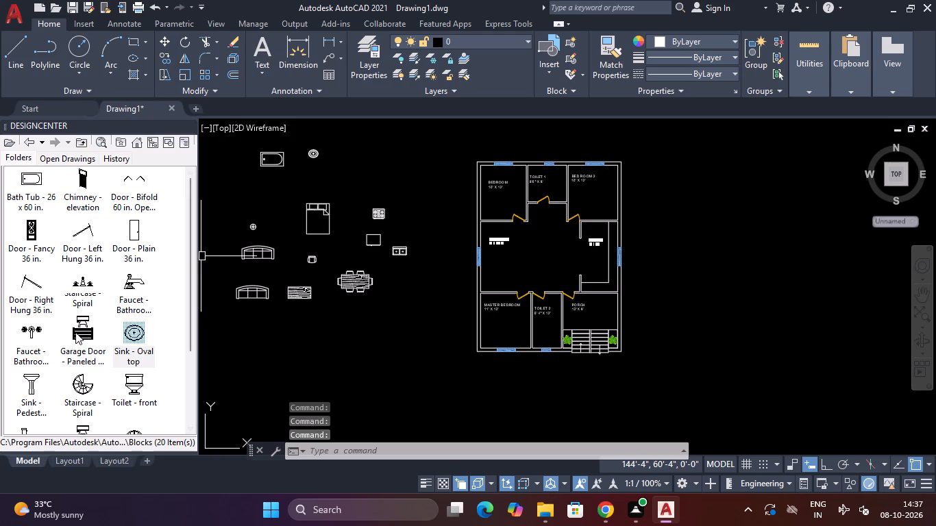
pyautogui.moveTo(83, 323); pyautogui.dragTo(269, 185)
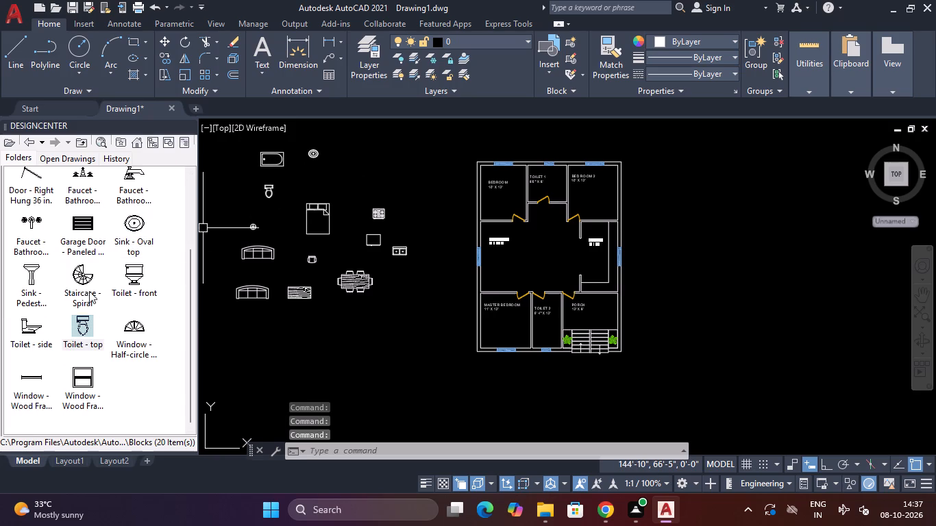
# Insert the Faucet - Bathroom top block at the upper edge of the oval sink.
pyautogui.scroll(3, 52, 320)
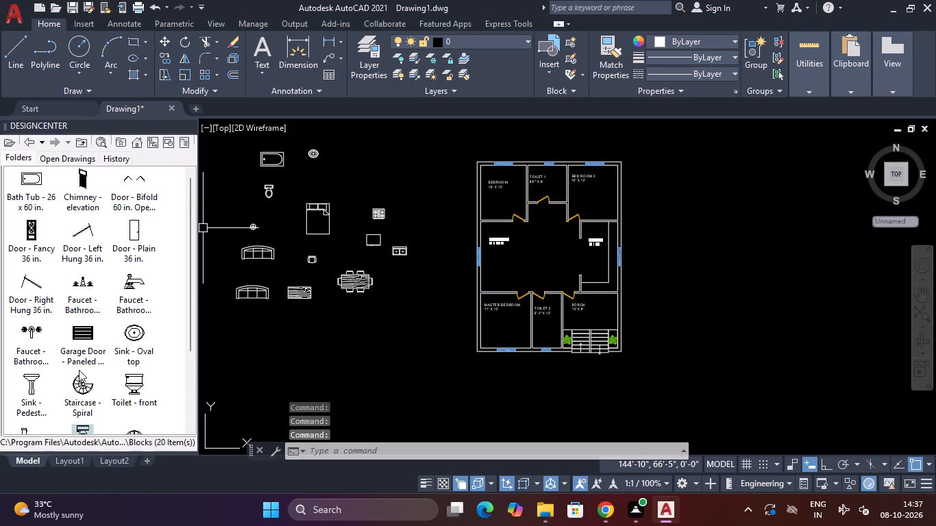
pyautogui.moveTo(32, 331); pyautogui.dragTo(308, 149)
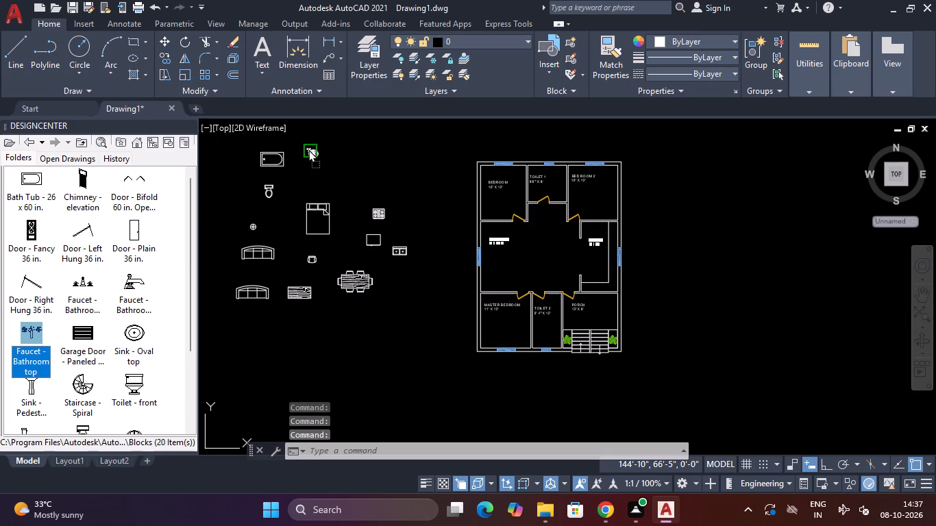
pyautogui.moveTo(308, 149); pyautogui.dragTo(312, 149)
# Move the faucet about 6 in. into the oval sink so that its spout lines up with the drain.
pyautogui.scroll(3, 314, 145)
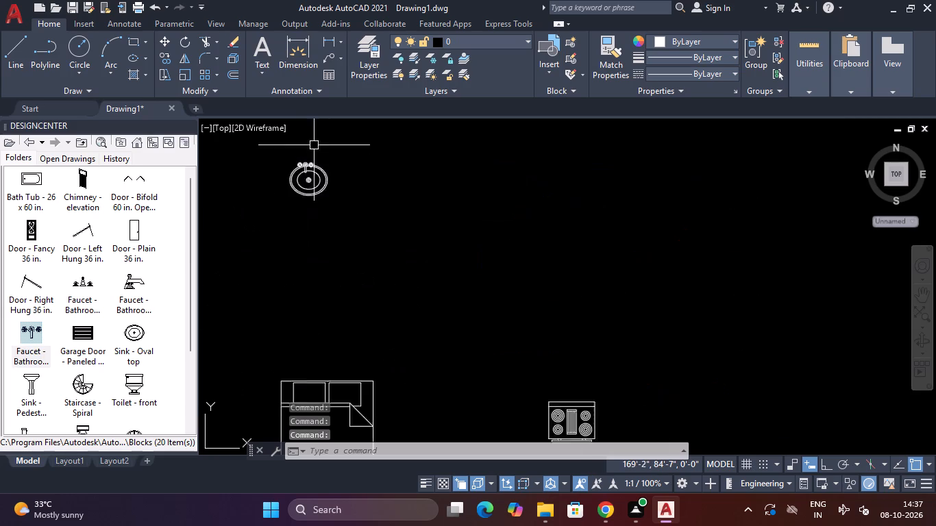
pyautogui.scroll(3, 314, 145)
pyautogui.click(292, 205)
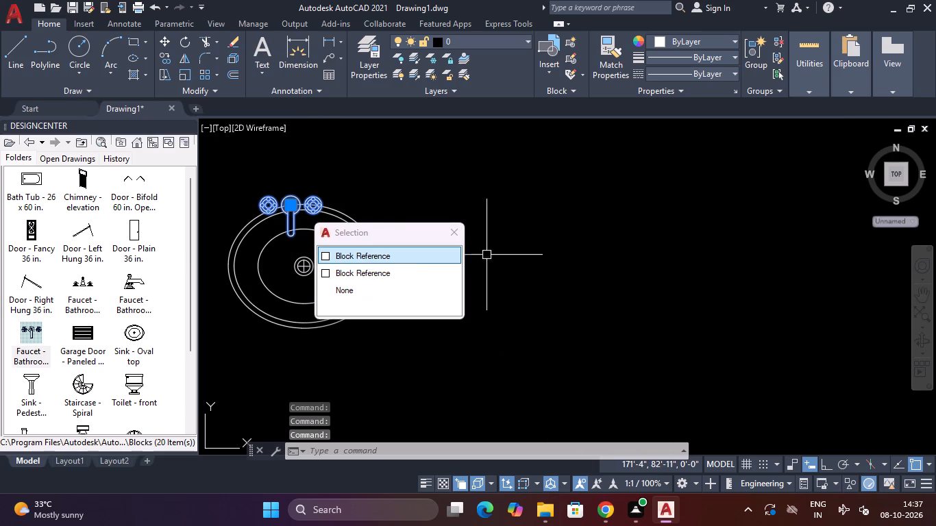
pyautogui.click(440, 252)
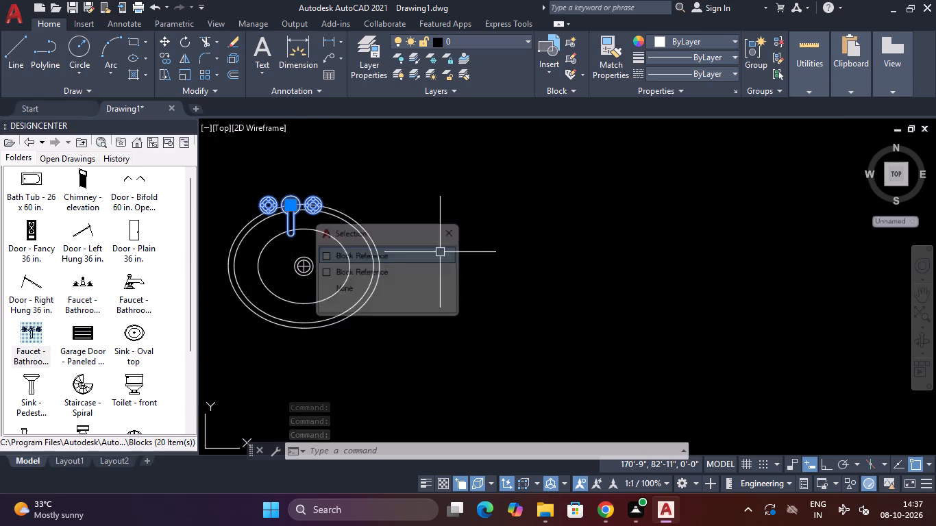
pyautogui.write('M')
pyautogui.press('space')
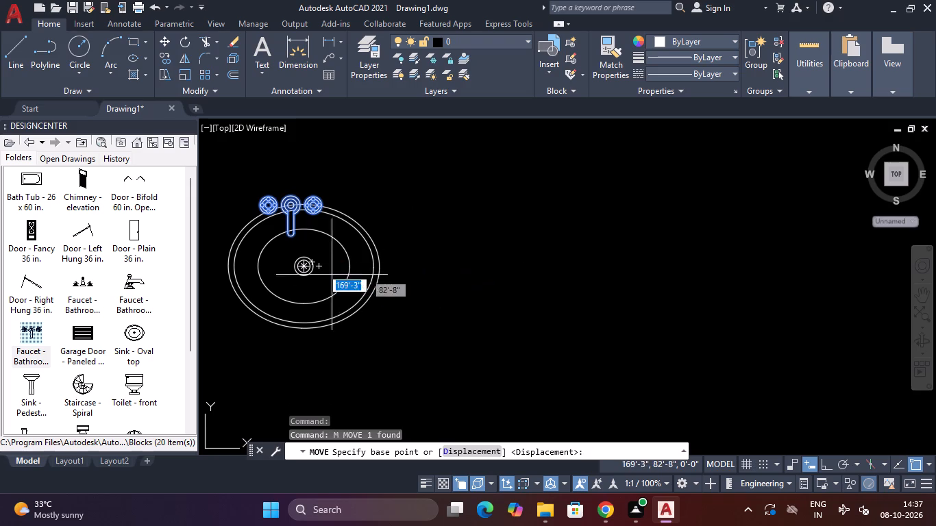
pyautogui.click(289, 206)
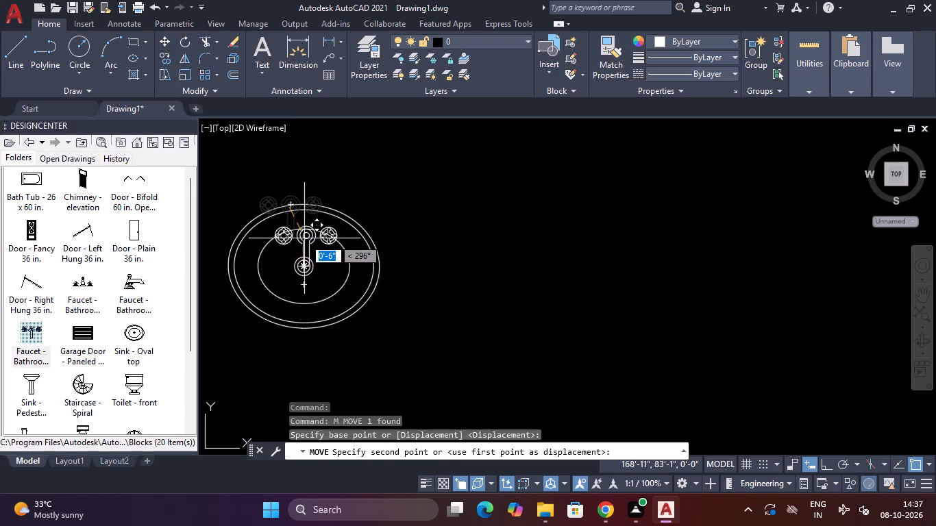
pyautogui.click(302, 238)
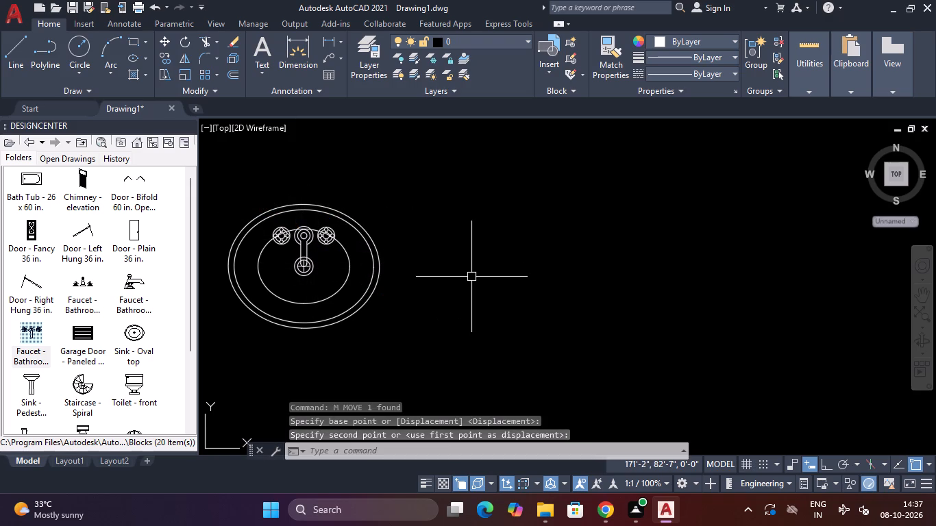
# Close the DesignCenter palette.
pyautogui.scroll(-5, 471, 277)
pyautogui.moveTo(460, 290); pyautogui.dragTo(474, 231, button='middle')
pyautogui.scroll(-2, 499, 245)
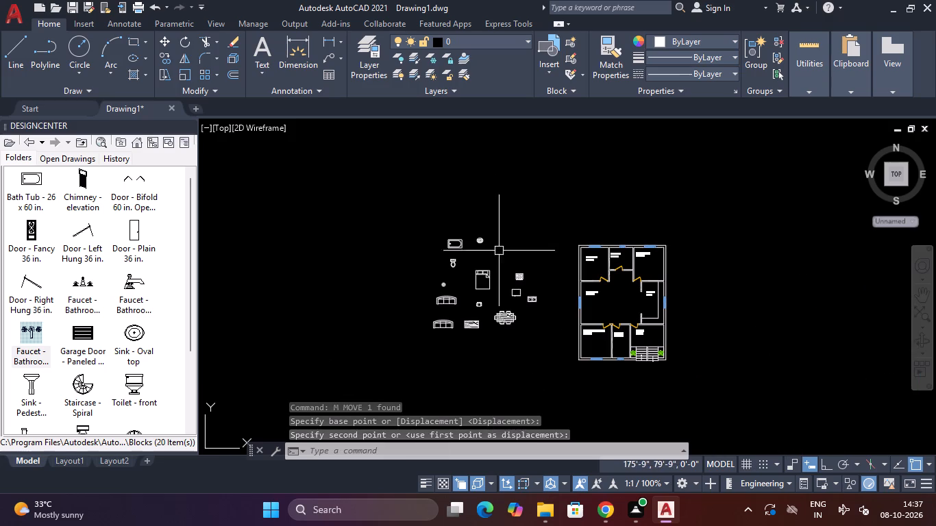
pyautogui.scroll(2, 627, 295)
pyautogui.moveTo(626, 294); pyautogui.dragTo(509, 265, button='middle')
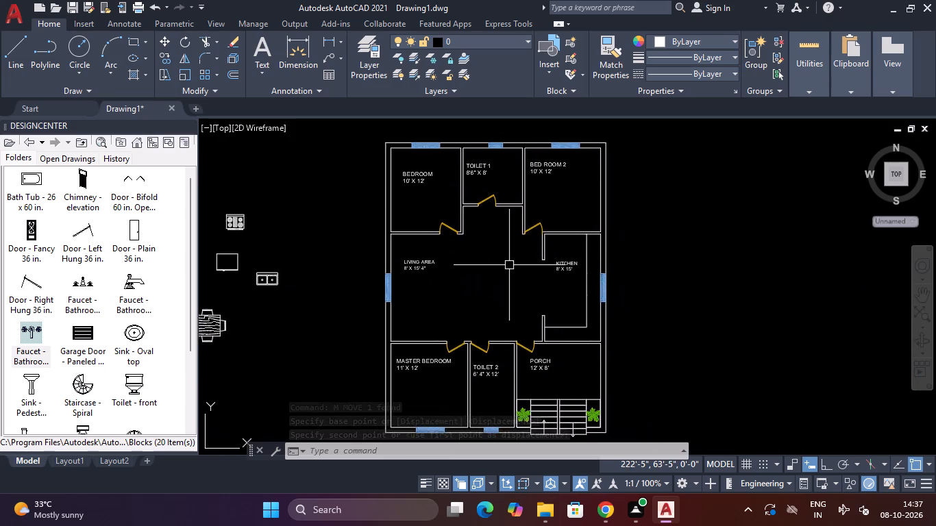
pyautogui.scroll(-1, 508, 265)
pyautogui.moveTo(521, 271); pyautogui.dragTo(647, 238, button='middle')
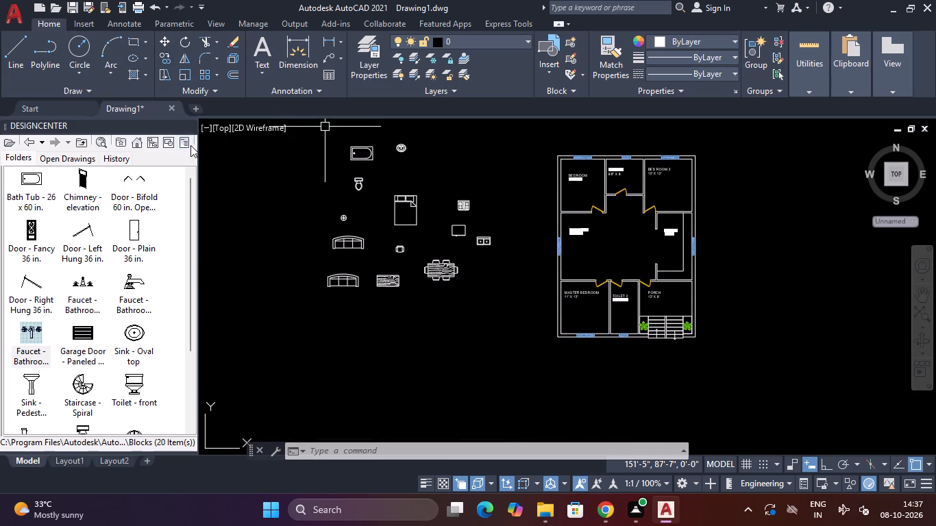
pyautogui.click(189, 124)
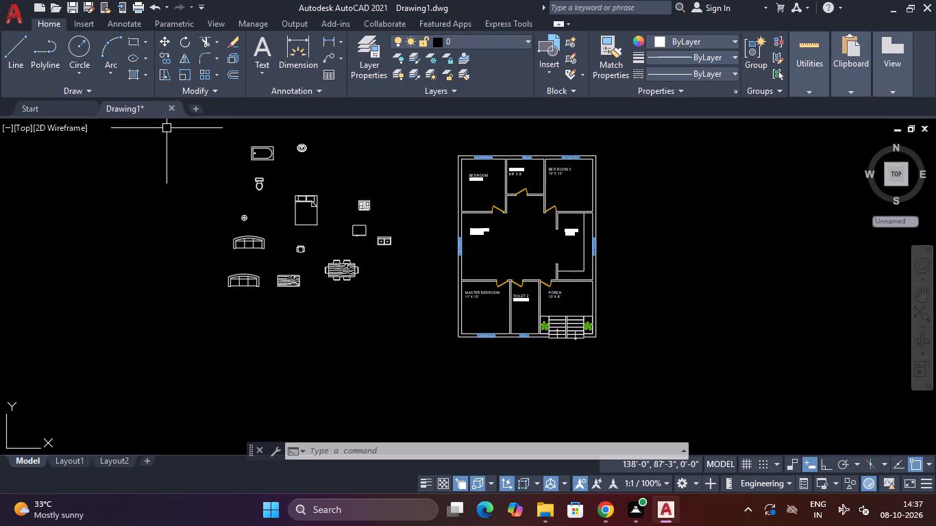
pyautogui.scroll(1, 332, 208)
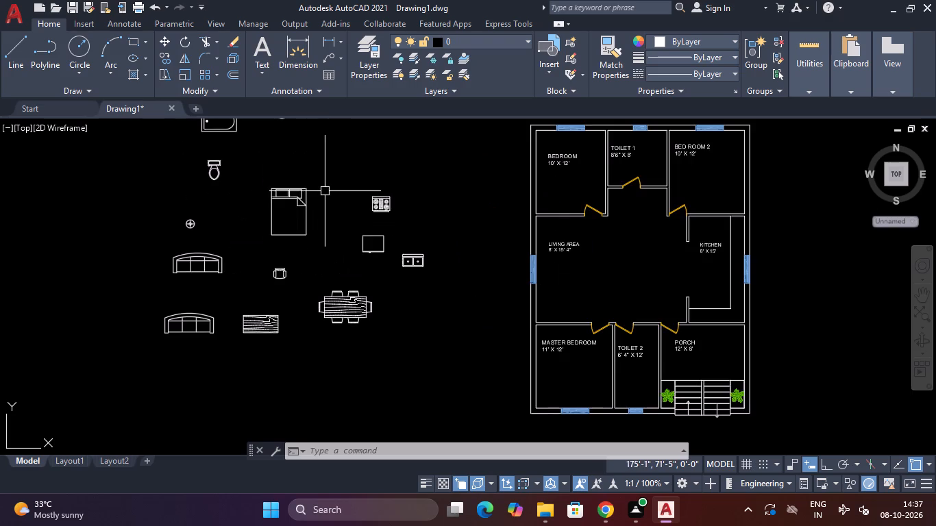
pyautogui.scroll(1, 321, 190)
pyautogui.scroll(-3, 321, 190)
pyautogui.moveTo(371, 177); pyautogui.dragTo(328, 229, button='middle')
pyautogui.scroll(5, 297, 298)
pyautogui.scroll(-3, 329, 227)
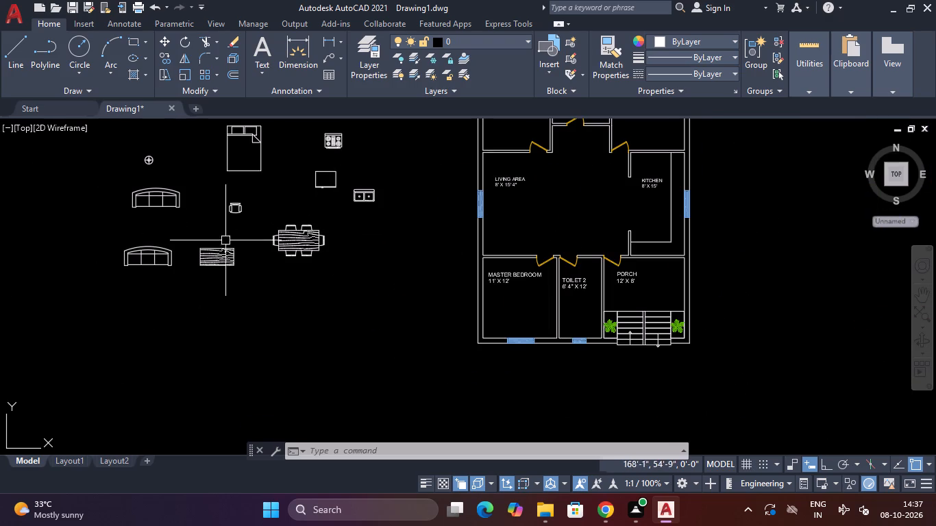
# With Ortho on, draw an L-shaped pair of lines below the furniture blocks, 8' downward and 4' to the right.
pyautogui.moveTo(235, 339); pyautogui.dragTo(321, 281, button='middle')
pyautogui.press('Escape')
pyautogui.press('Escape')
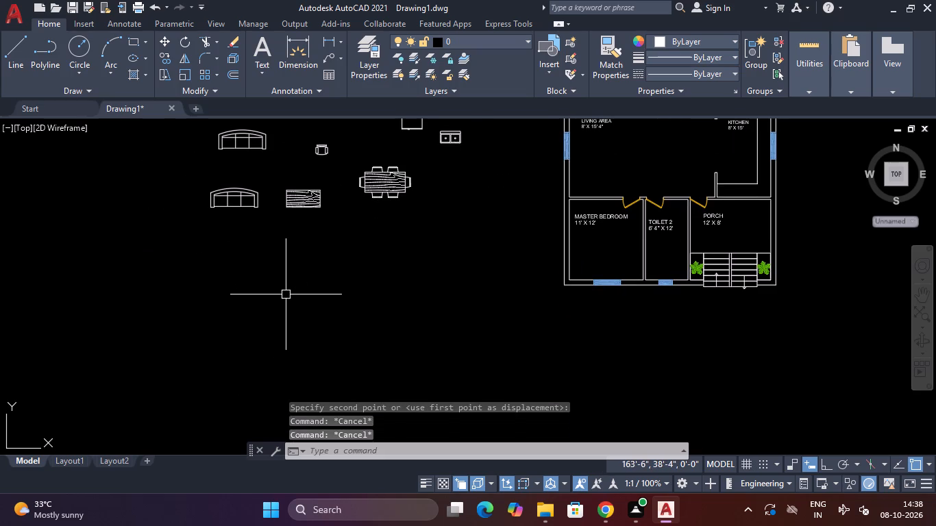
pyautogui.press('r')
pyautogui.press('Escape')
pyautogui.write('L')
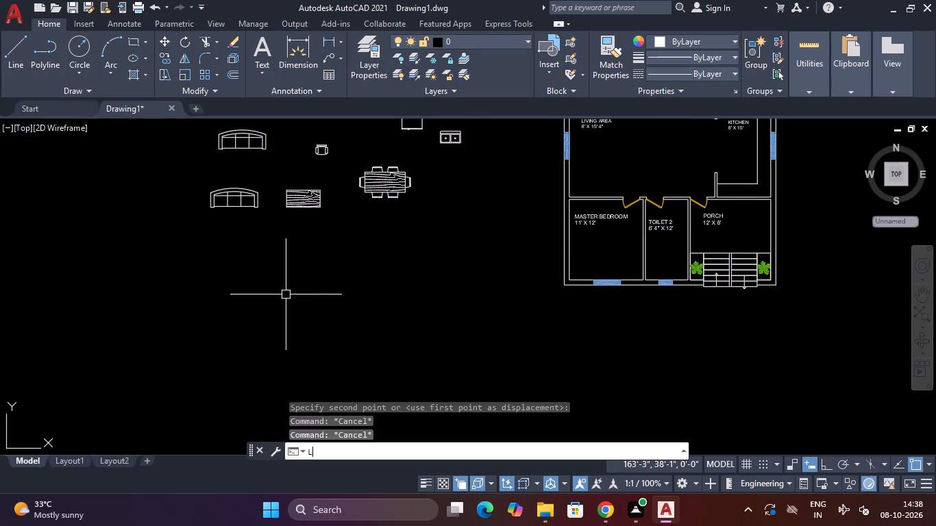
pyautogui.press('space')
pyautogui.click(208, 256)
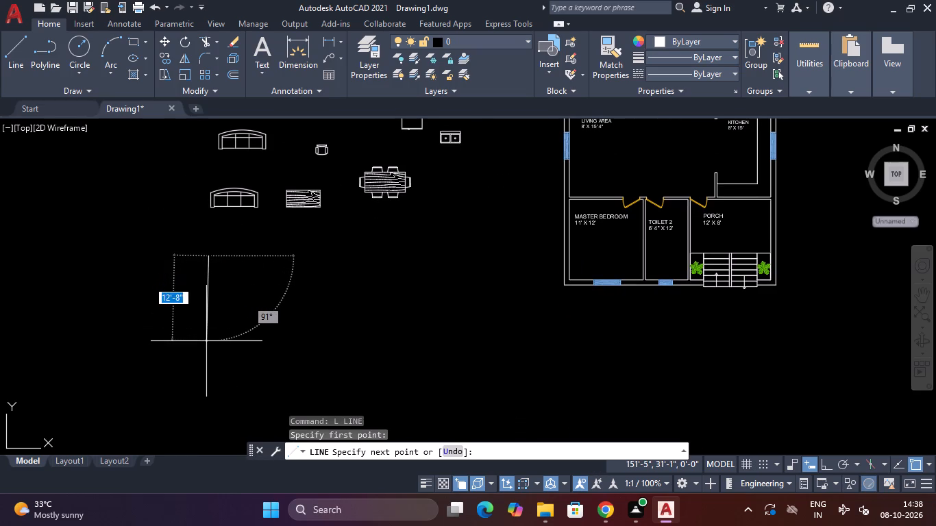
pyautogui.press('F8')
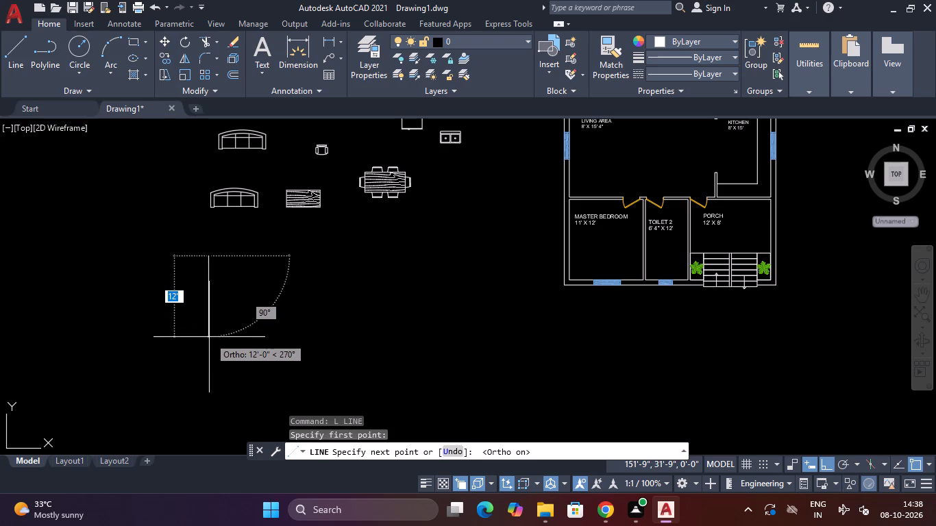
pyautogui.write("8'")
pyautogui.press('Return')
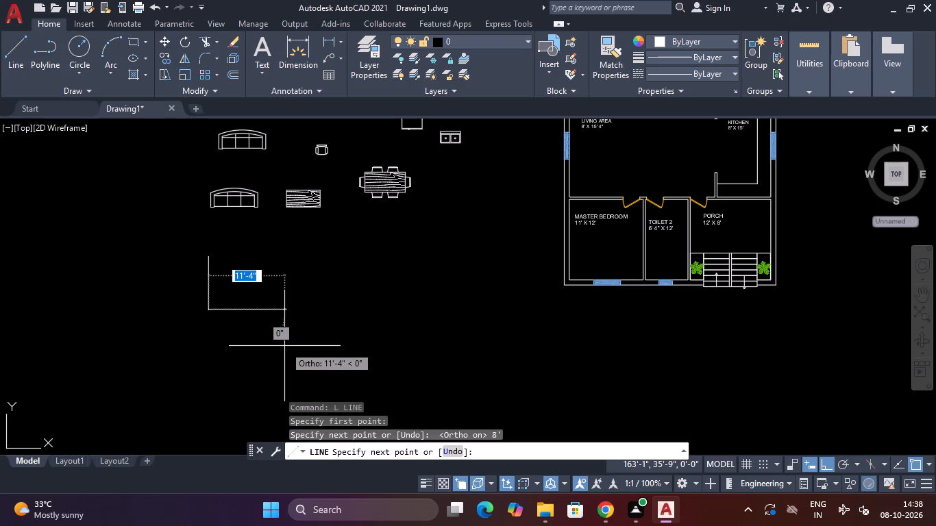
pyautogui.write("4'")
pyautogui.press('Return')
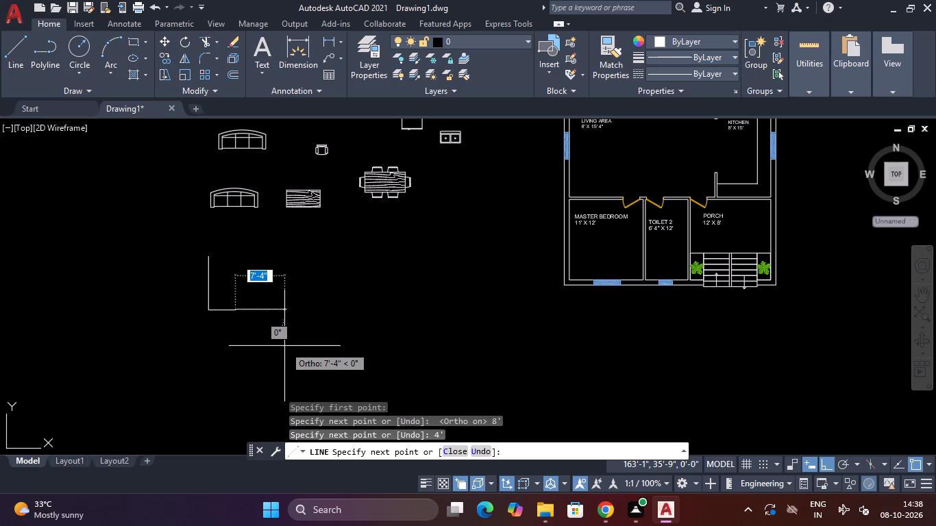
pyautogui.press('Escape')
# Offset both lines of the L shape 4" toward its inner side.
pyautogui.scroll(1, 217, 299)
pyautogui.moveTo(217, 299); pyautogui.dragTo(275, 261, button='middle')
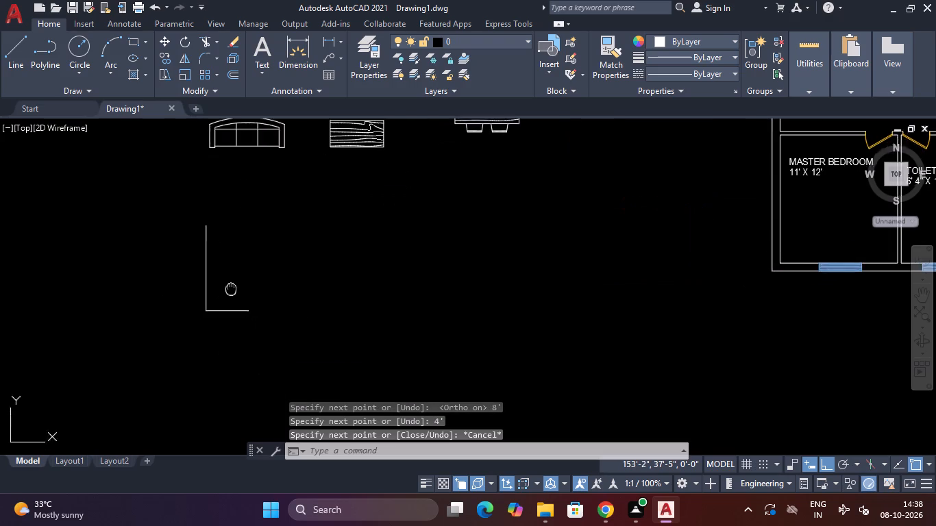
pyautogui.moveTo(275, 261); pyautogui.dragTo(278, 257, button='middle')
pyautogui.scroll(1, 263, 263)
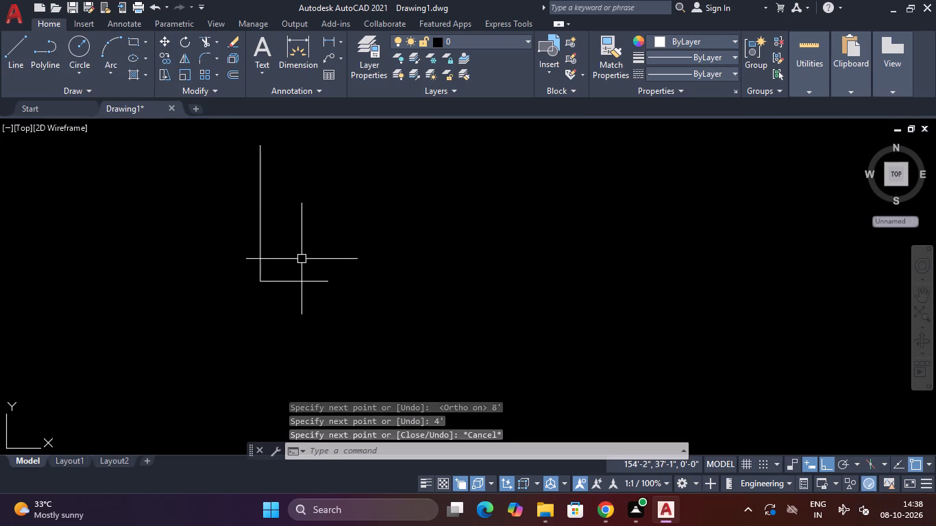
pyautogui.moveTo(311, 236); pyautogui.dragTo(306, 290, button='middle')
pyautogui.press('Escape')
pyautogui.press('Escape')
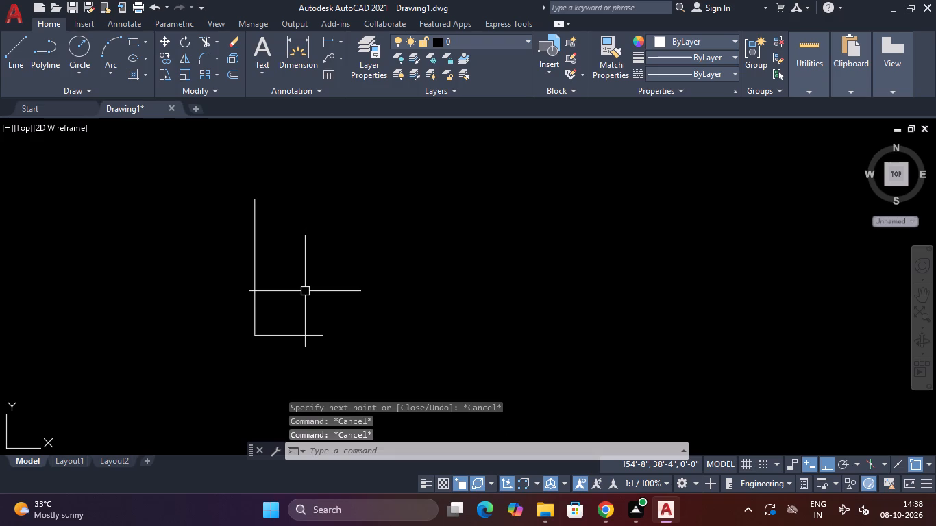
pyautogui.write('O')
pyautogui.press('space')
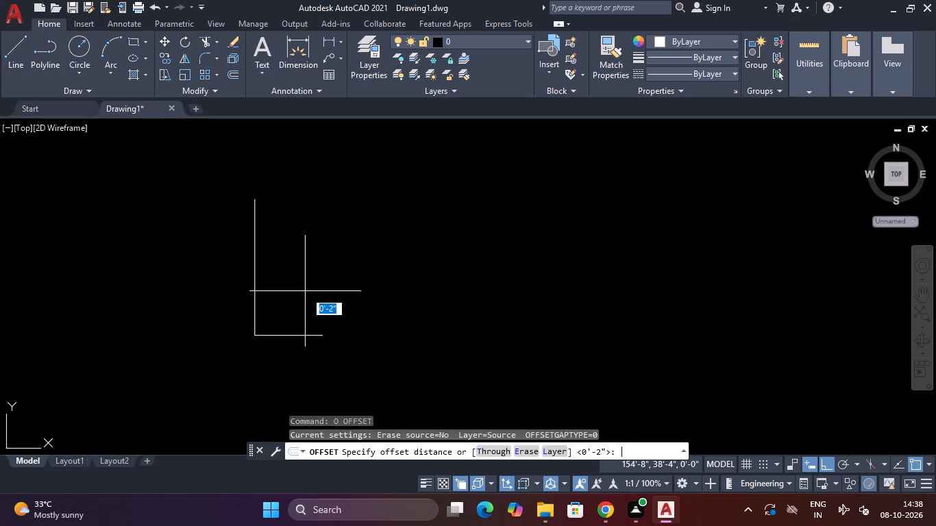
pyautogui.write('4"')
pyautogui.press('Return')
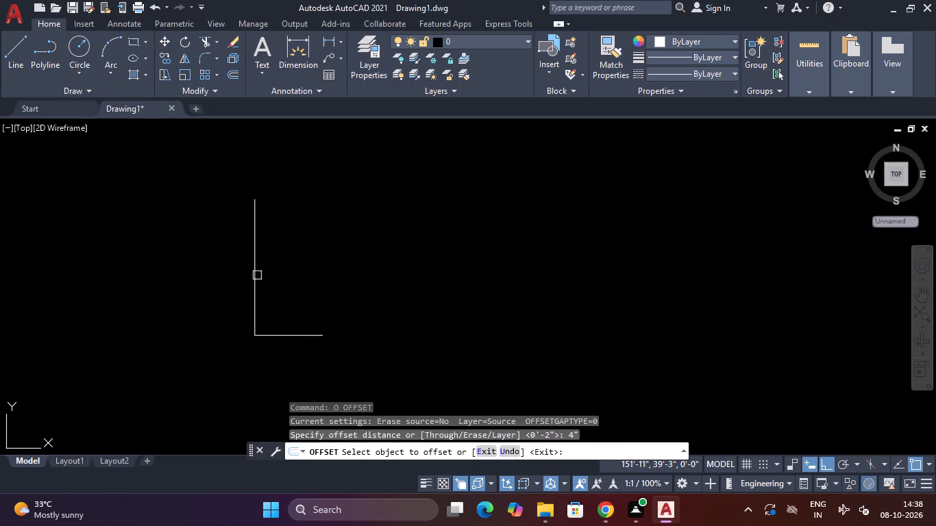
pyautogui.click(252, 277)
pyautogui.click(277, 280)
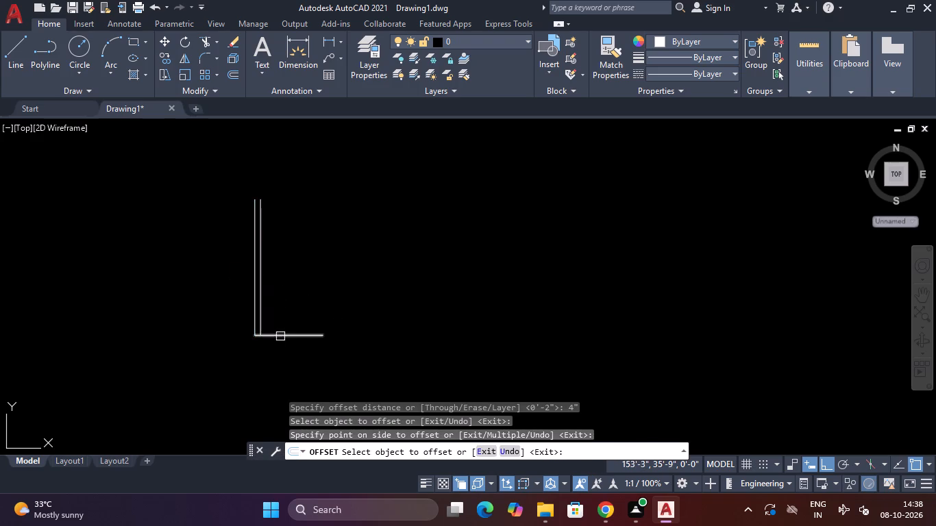
pyautogui.click(280, 338)
pyautogui.click(292, 305)
pyautogui.press('Escape')
pyautogui.press('Escape')
# Trim the overlapping offset line ends at the L shape's corner to leave a clean inner corner.
pyautogui.write('TR')
pyautogui.press('space')
pyautogui.scroll(4, 245, 333)
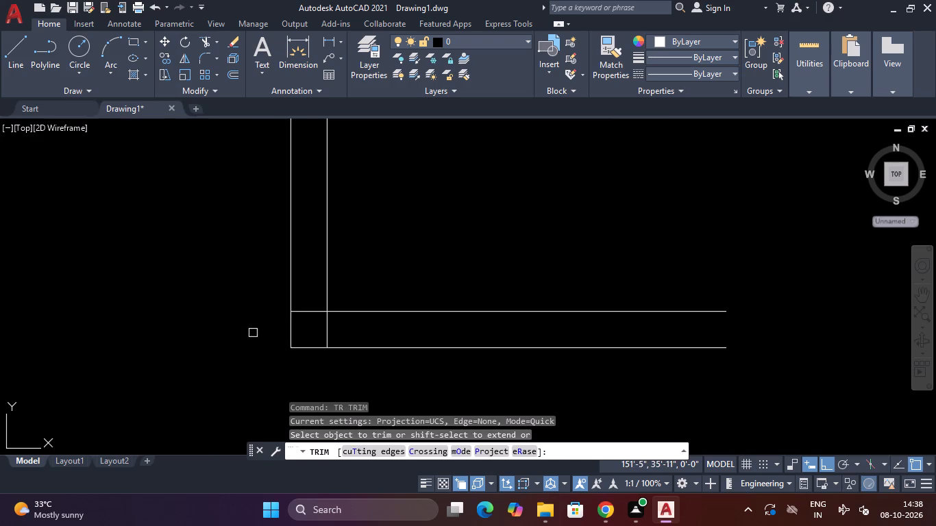
pyautogui.moveTo(304, 295); pyautogui.dragTo(304, 302)
pyautogui.click(302, 331)
pyautogui.click(308, 331)
pyautogui.click(350, 331)
pyautogui.scroll(-2, 351, 332)
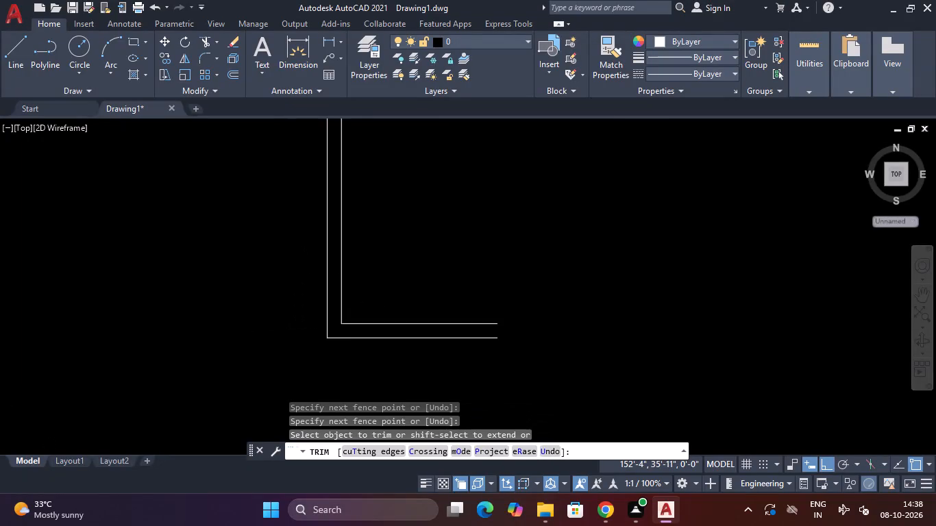
pyautogui.moveTo(351, 332); pyautogui.dragTo(256, 336, button='middle')
pyautogui.press('Escape')
pyautogui.press('space')
pyautogui.press('Escape')
pyautogui.press('Escape')
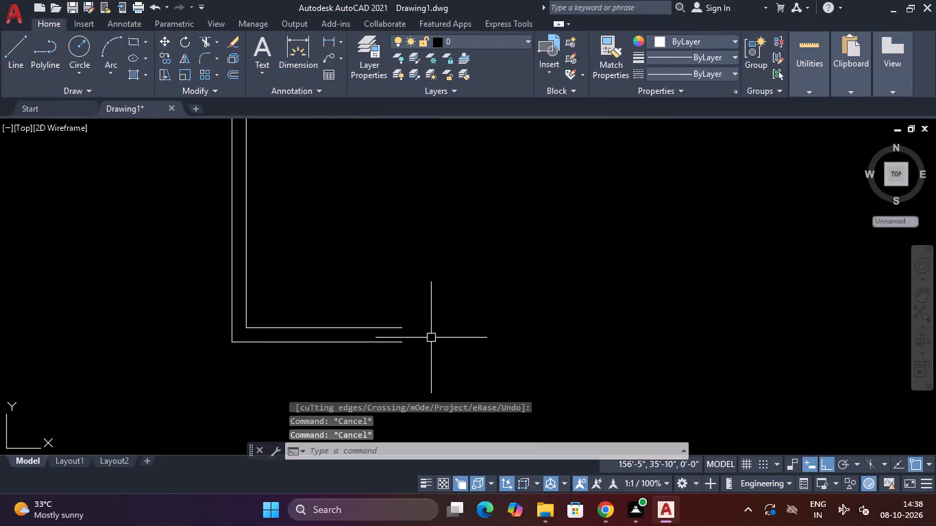
# Close the open end of the L shape's 4' leg with a short line.
pyautogui.write('L')
pyautogui.press('space')
pyautogui.scroll(2, 418, 322)
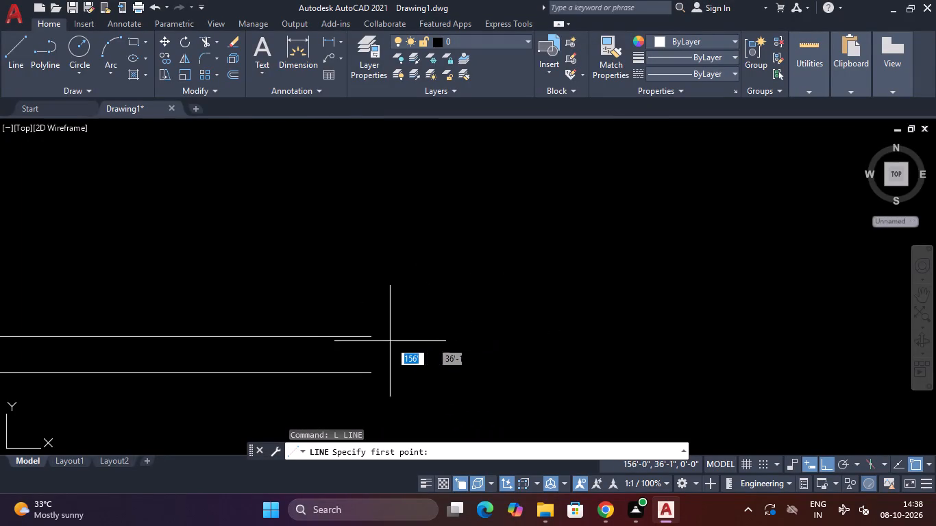
pyautogui.click(371, 333)
pyautogui.click(375, 372)
pyautogui.press('Escape')
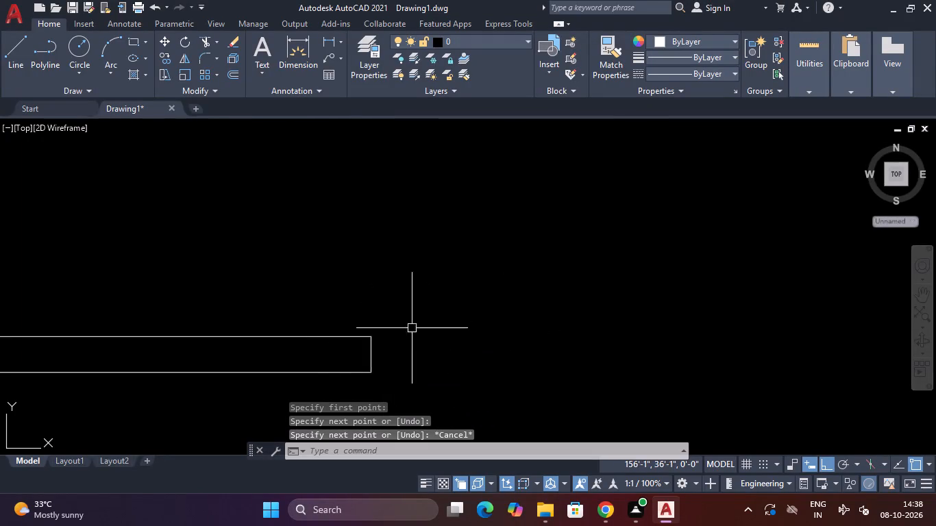
# Close the open upper end of the L shape's 8' leg with a short line.
pyautogui.scroll(-3, 416, 318)
pyautogui.moveTo(399, 247); pyautogui.dragTo(376, 446, button='middle')
pyautogui.press('space')
pyautogui.scroll(3, 282, 312)
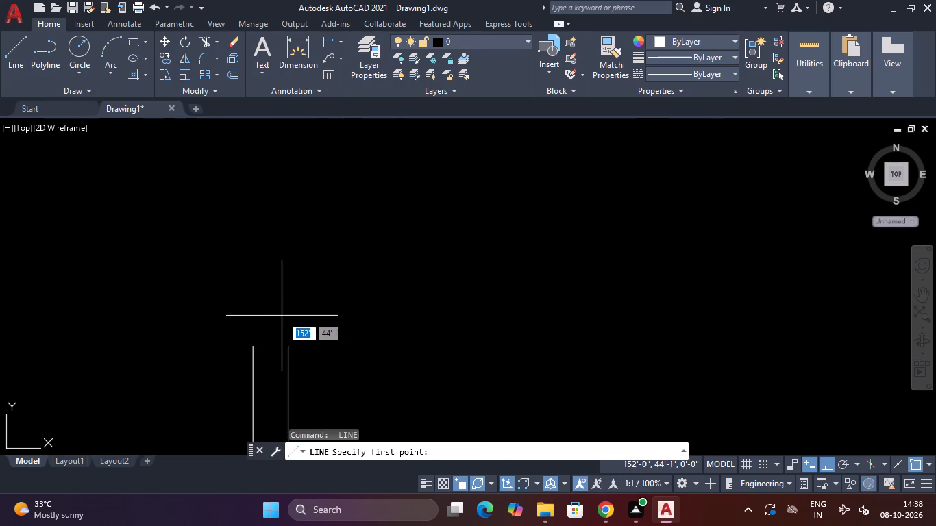
pyautogui.click(255, 349)
pyautogui.click(291, 345)
pyautogui.press('Escape')
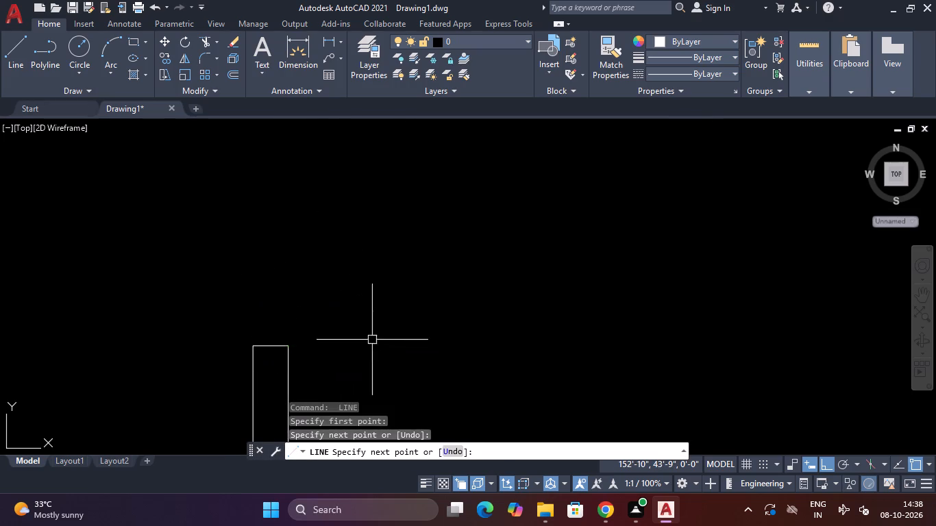
pyautogui.scroll(-3, 372, 340)
pyautogui.moveTo(374, 340); pyautogui.dragTo(415, 170, button='middle')
pyautogui.scroll(-1, 428, 219)
pyautogui.moveTo(435, 213); pyautogui.dragTo(383, 227, button='middle')
pyautogui.press('Escape')
pyautogui.press('Escape')
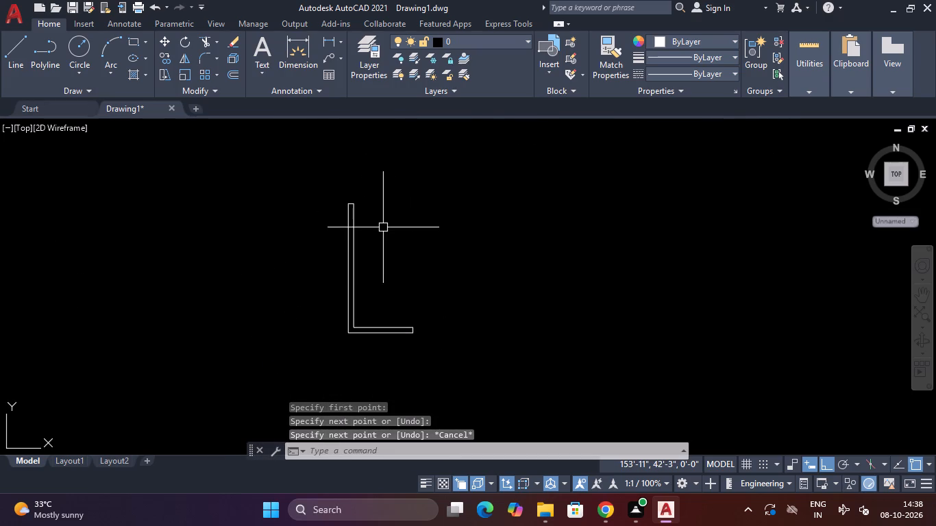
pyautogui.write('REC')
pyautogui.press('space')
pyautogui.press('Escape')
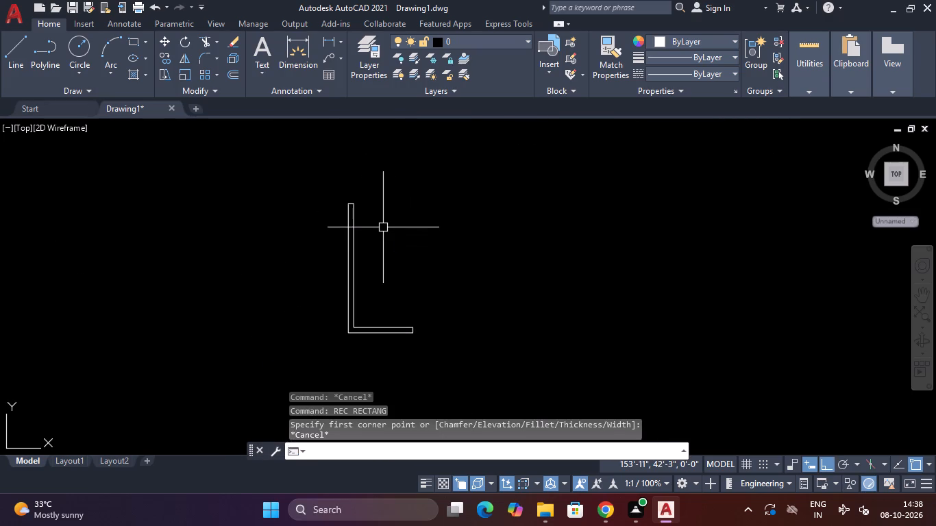
# Draw a 1'-6" high, 4" wide upright with lines on the inner edge at the free end of the 4' leg.
pyautogui.scroll(3, 417, 331)
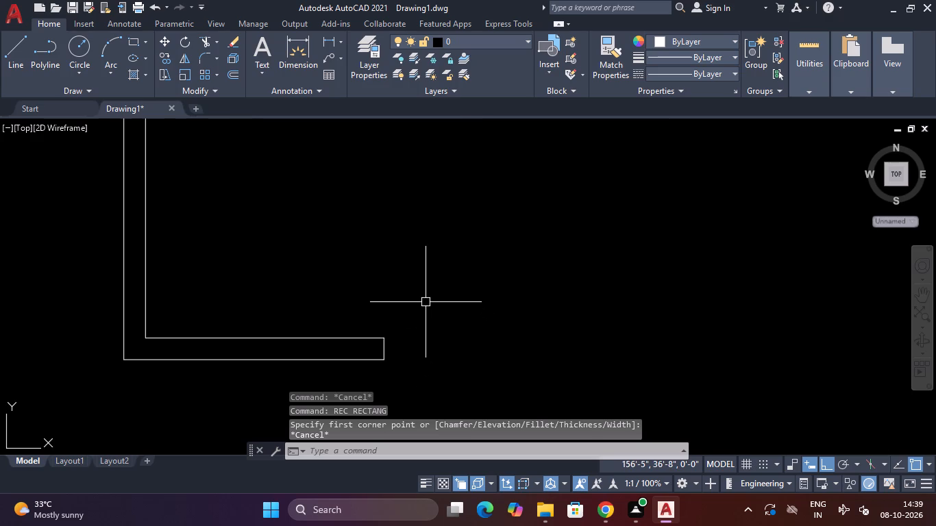
pyautogui.write('L')
pyautogui.press('space')
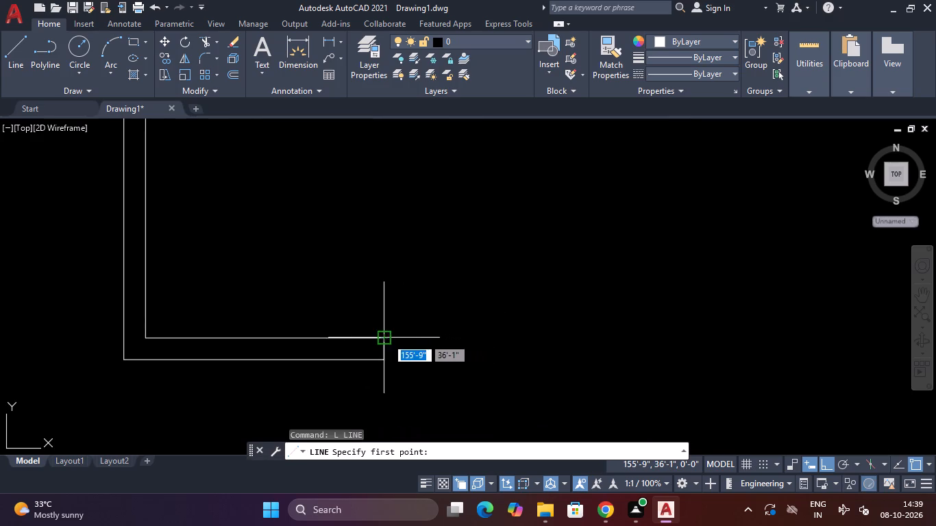
pyautogui.click(386, 338)
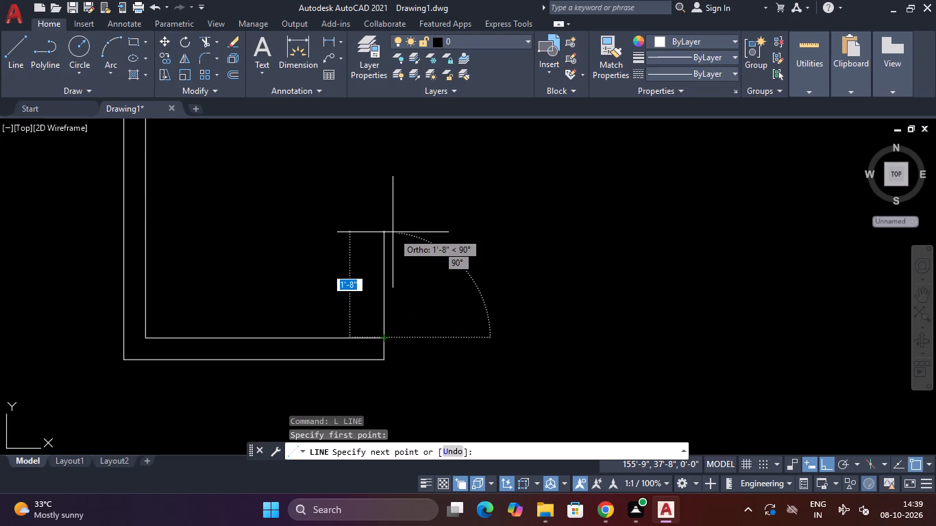
pyautogui.write("1'")
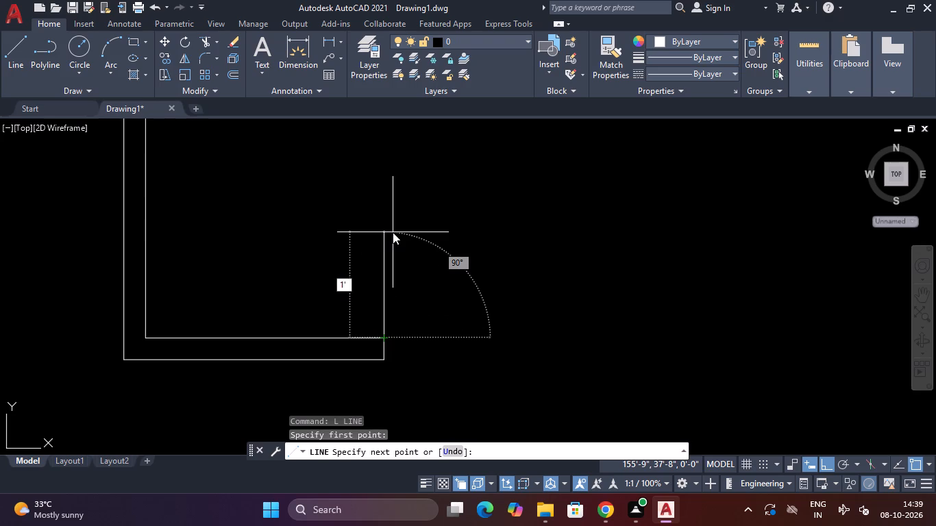
pyautogui.write('6"')
pyautogui.press('Return')
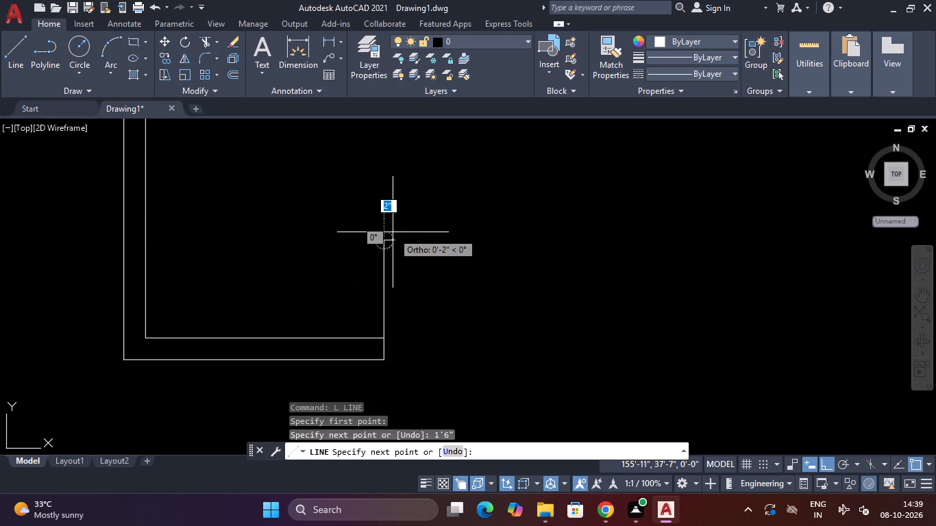
pyautogui.write('4"')
pyautogui.press('Return')
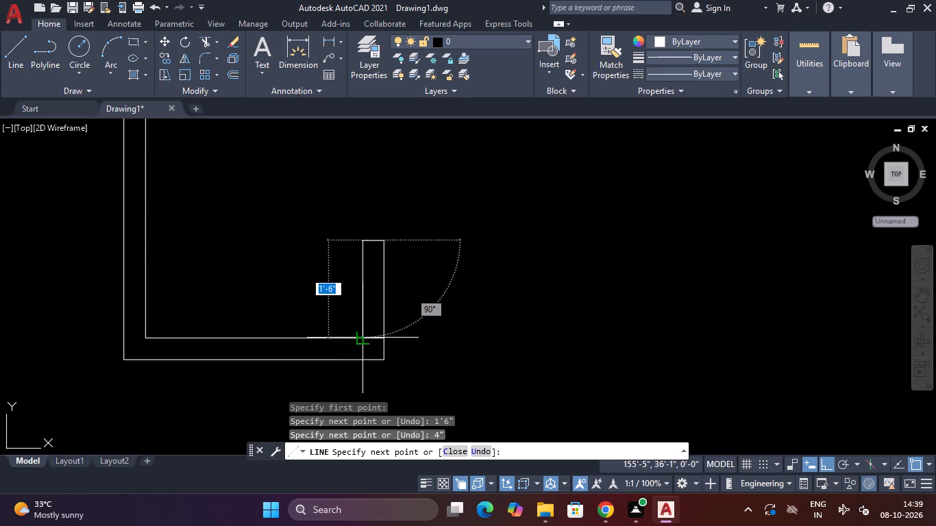
pyautogui.click(360, 333)
pyautogui.press('Escape')
# Draw a 1'-6" long, 4" wide arm with lines on the inner edge at the upper end of the 8' leg.
pyautogui.scroll(-1, 288, 277)
pyautogui.moveTo(310, 282); pyautogui.dragTo(365, 366, button='middle')
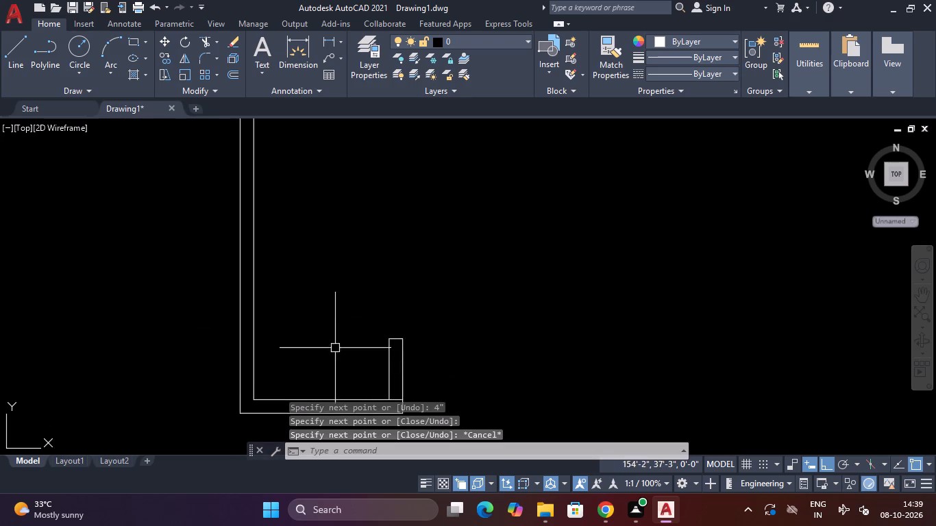
pyautogui.scroll(-2, 328, 271)
pyautogui.moveTo(329, 267); pyautogui.dragTo(295, 373, button='middle')
pyautogui.scroll(1, 295, 373)
pyautogui.press('space')
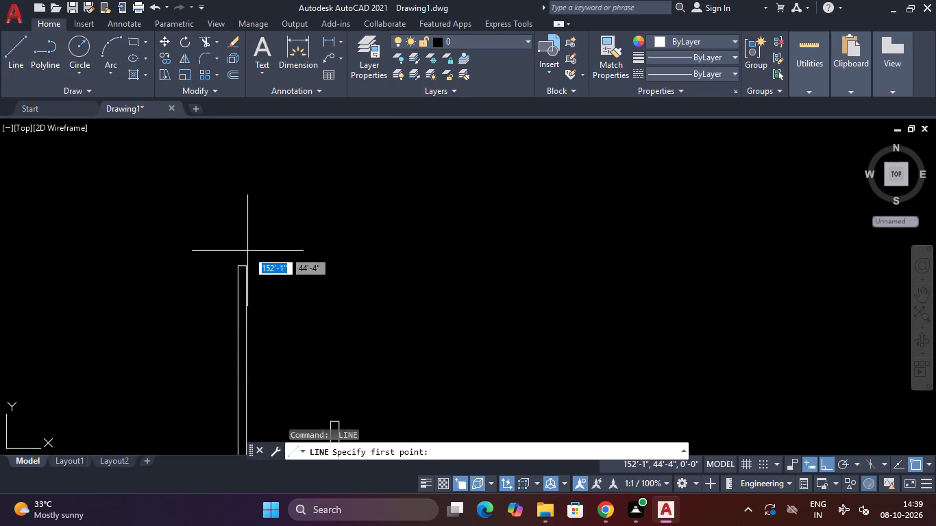
pyautogui.scroll(3, 247, 251)
pyautogui.click(238, 303)
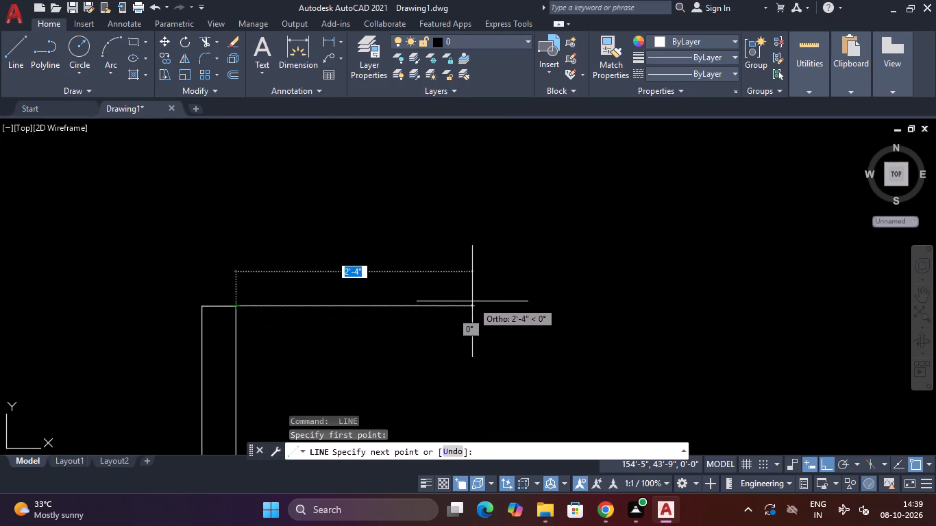
pyautogui.press('1')
pyautogui.write("'6")
pyautogui.press("'")
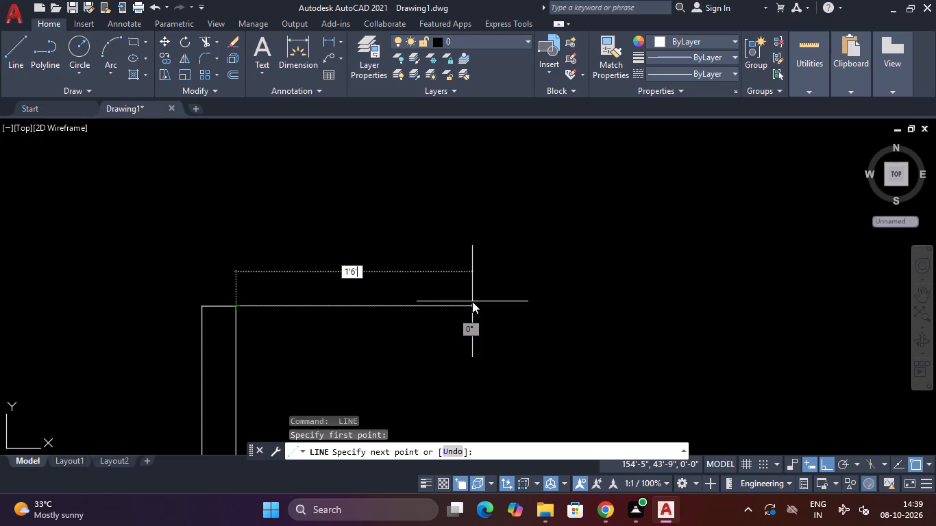
pyautogui.press('BackSpace')
pyautogui.hotkey('shift', '"')
pyautogui.press('Return')
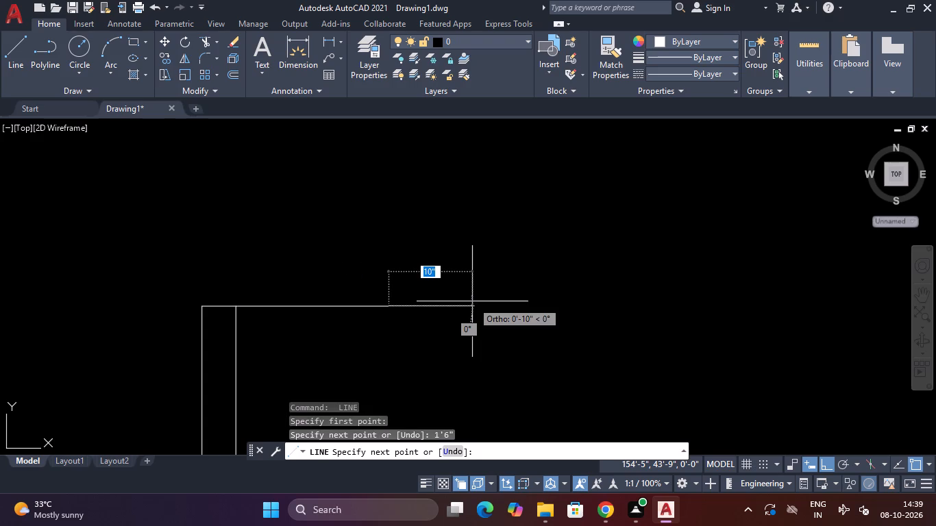
pyautogui.press('4')
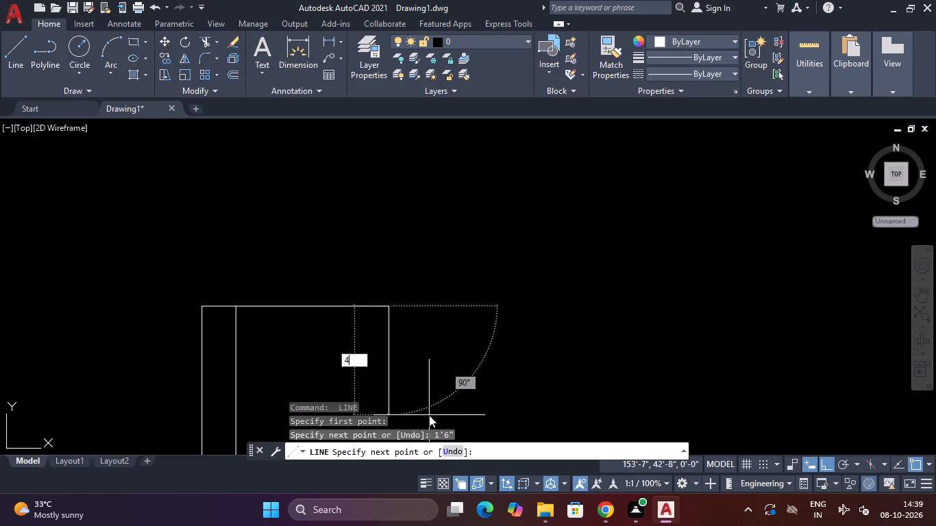
pyautogui.hotkey('shift', '"')
pyautogui.press('Return')
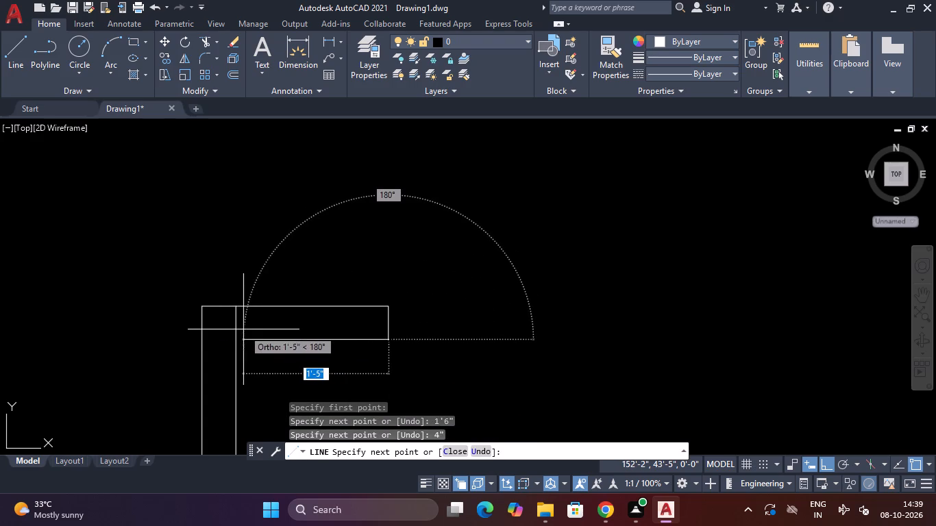
pyautogui.click(236, 342)
pyautogui.press('Escape')
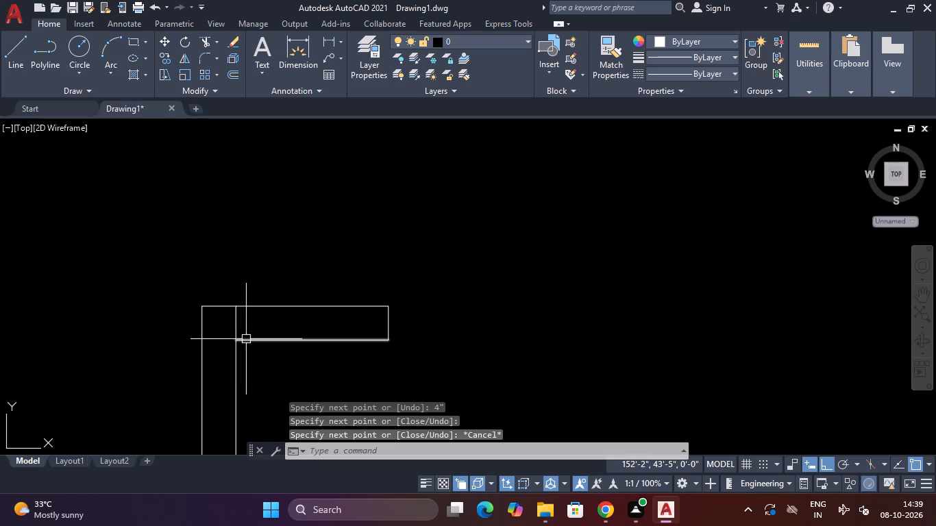
# Trim the inner line pieces where the upper arm and the upright meet the legs, opening both junctions.
pyautogui.scroll(2, 248, 331)
pyautogui.scroll(-4, 253, 329)
pyautogui.scroll(2, 256, 327)
pyautogui.moveTo(260, 325); pyautogui.dragTo(278, 324, button='middle')
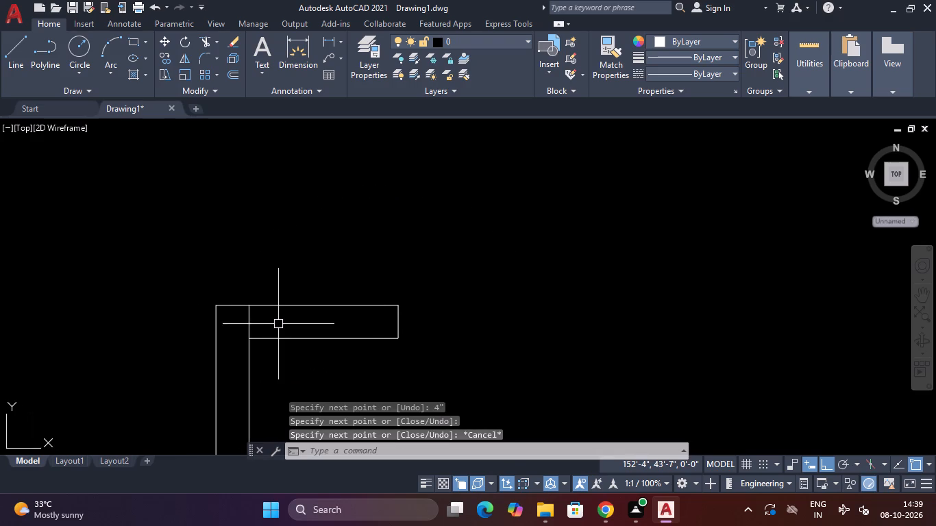
pyautogui.press('Escape')
pyautogui.press('Escape')
pyautogui.write('TR')
pyautogui.press('space')
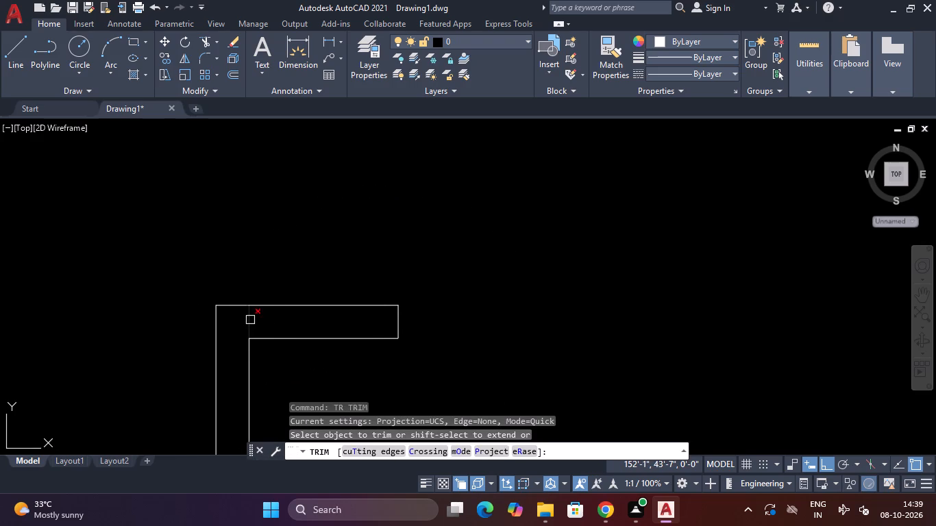
pyautogui.click(250, 320)
pyautogui.scroll(-3, 258, 329)
pyautogui.moveTo(284, 361); pyautogui.dragTo(358, 232, button='middle')
pyautogui.scroll(-1, 372, 242)
pyautogui.scroll(3, 397, 339)
pyautogui.click(399, 317)
pyautogui.scroll(-2, 375, 305)
pyautogui.moveTo(365, 284); pyautogui.dragTo(365, 323, button='middle')
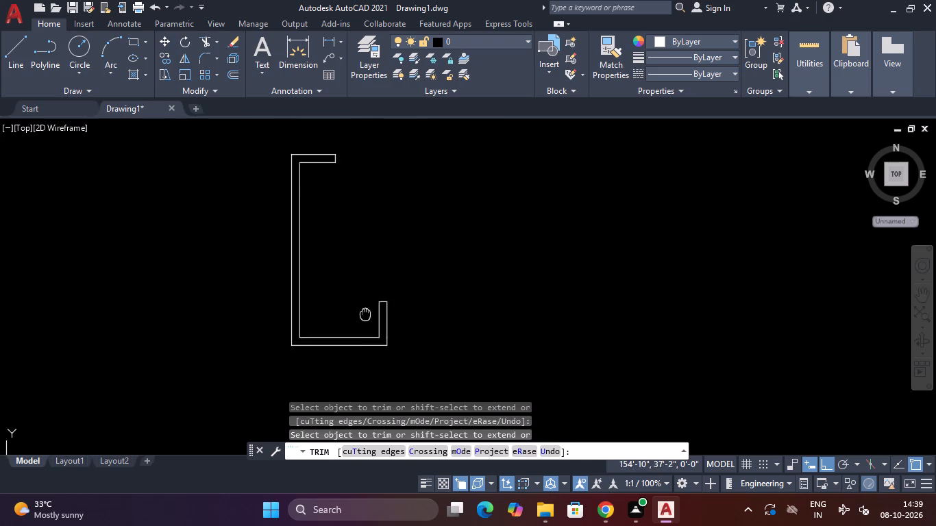
pyautogui.moveTo(365, 323); pyautogui.dragTo(365, 371, button='middle')
pyautogui.press('Escape')
pyautogui.press('Escape')
# Draw a rectangle about 1'-6" wide and 2' high from the inner corner below the upper arm.
pyautogui.write('REC')
pyautogui.press('space')
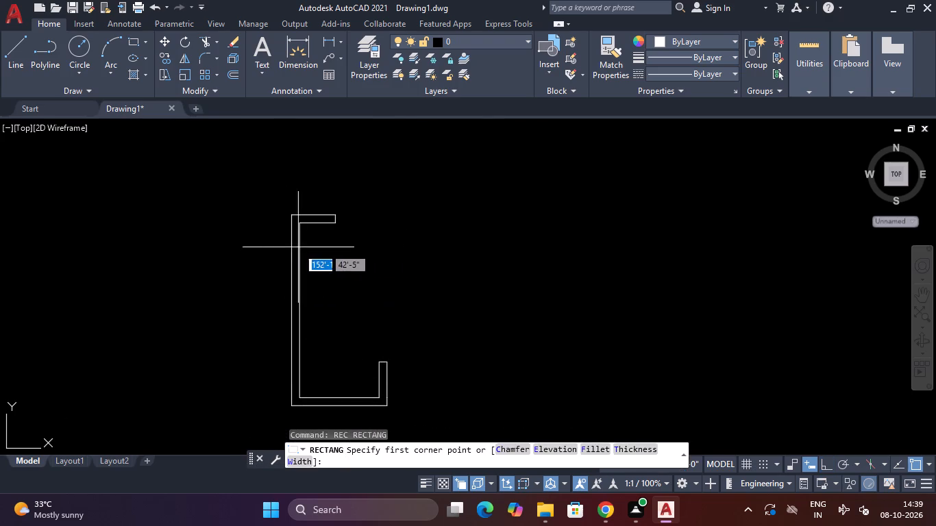
pyautogui.click(300, 224)
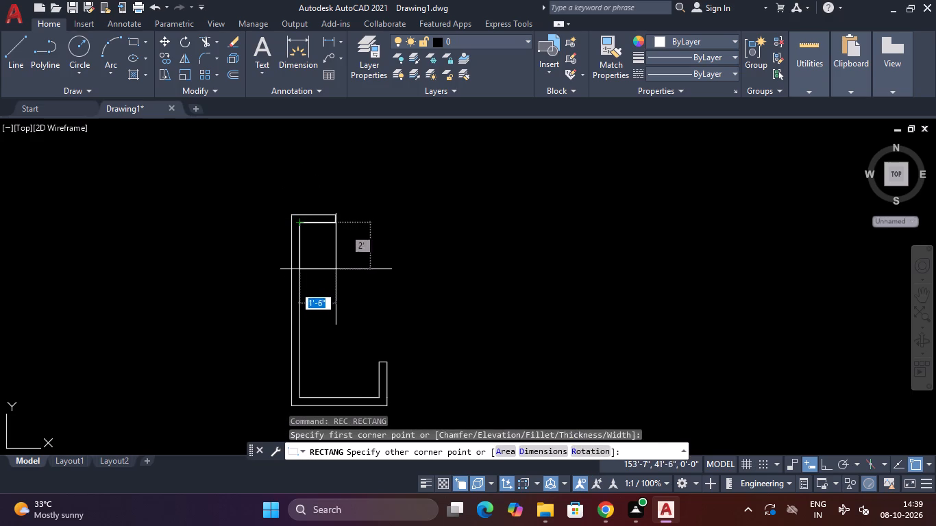
pyautogui.scroll(1, 337, 265)
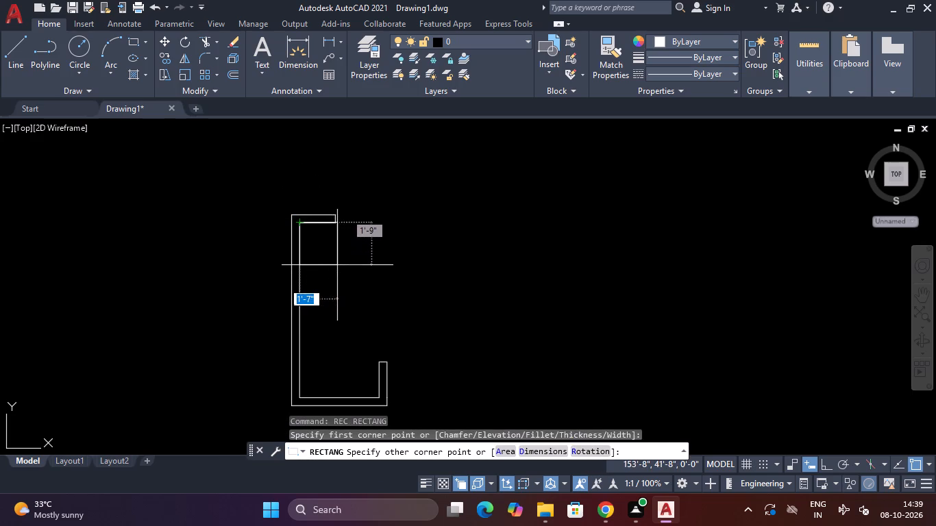
pyautogui.scroll(1, 337, 265)
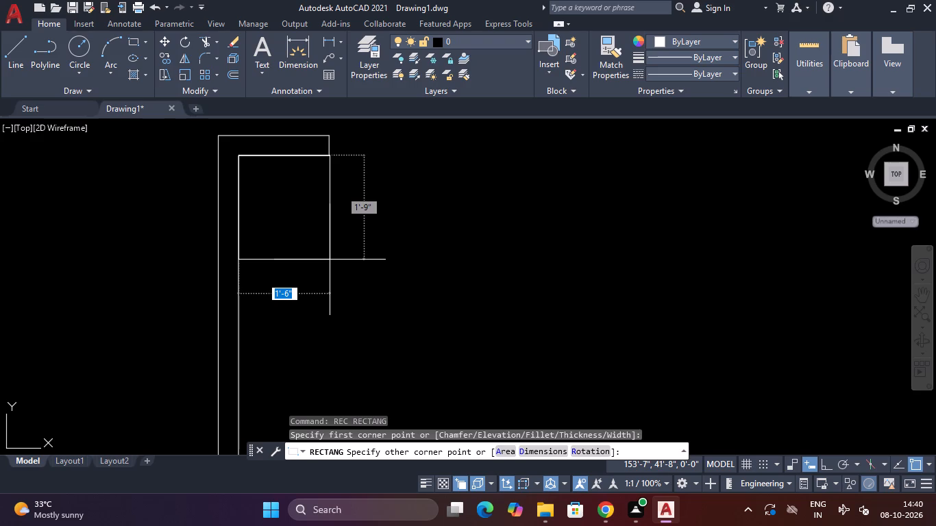
pyautogui.press('Tab')
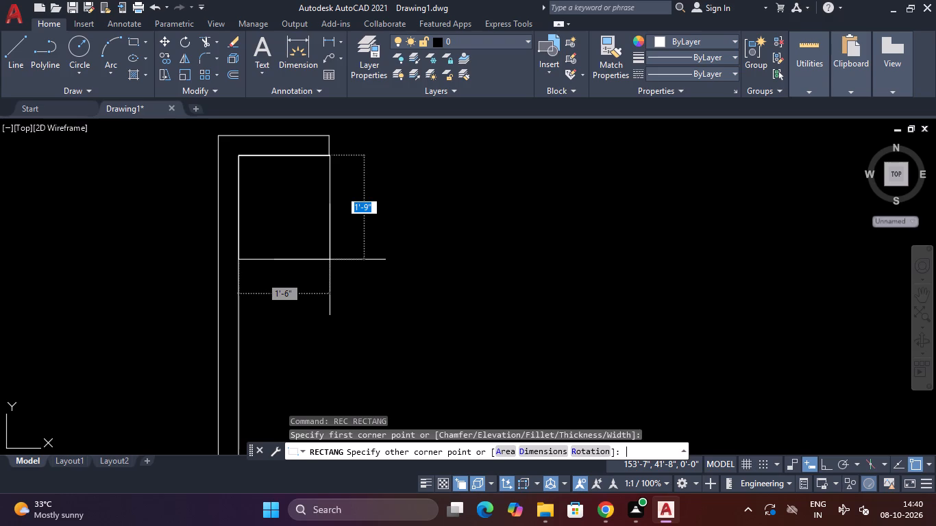
pyautogui.write("2'")
pyautogui.press('Return')
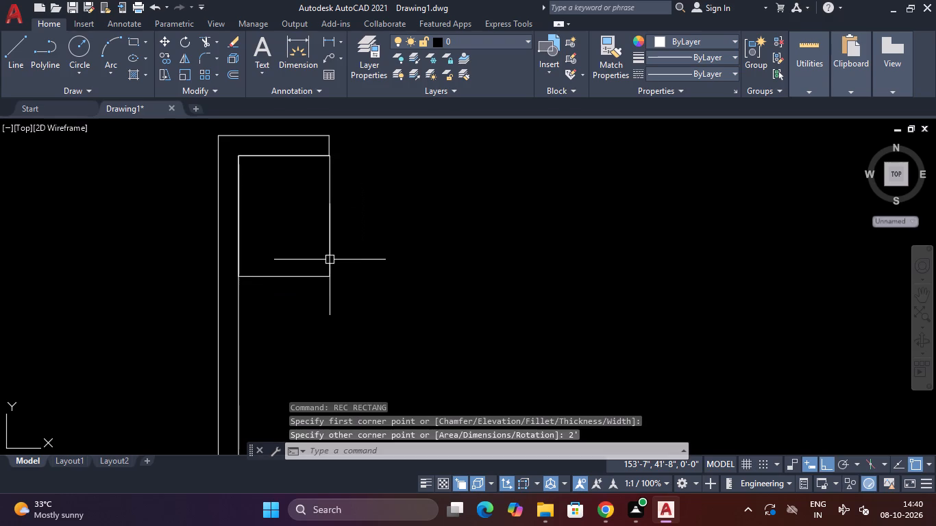
# Copy the 2' rectangle three times down the 8' leg, two end to end and the last against the bottom inner corner.
pyautogui.click(351, 238)
pyautogui.click(295, 292)
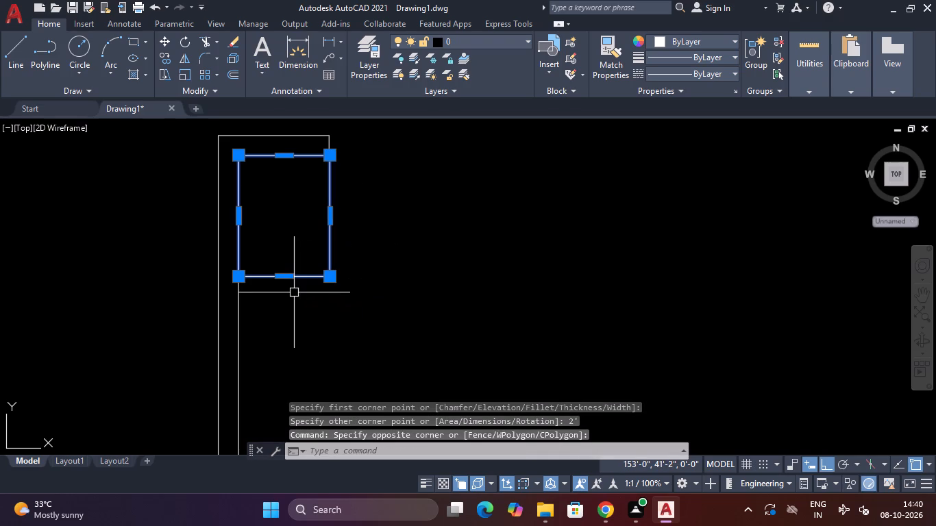
pyautogui.write('CO')
pyautogui.press('Return')
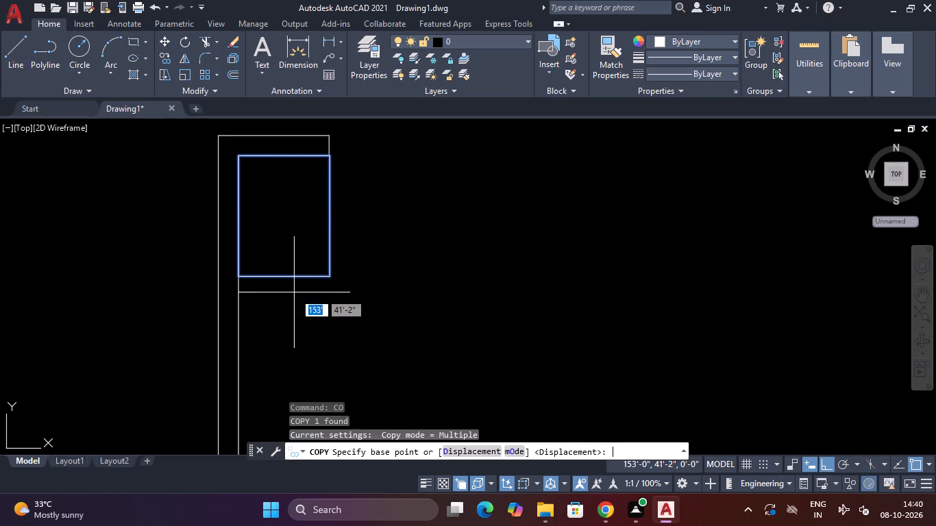
pyautogui.click(239, 153)
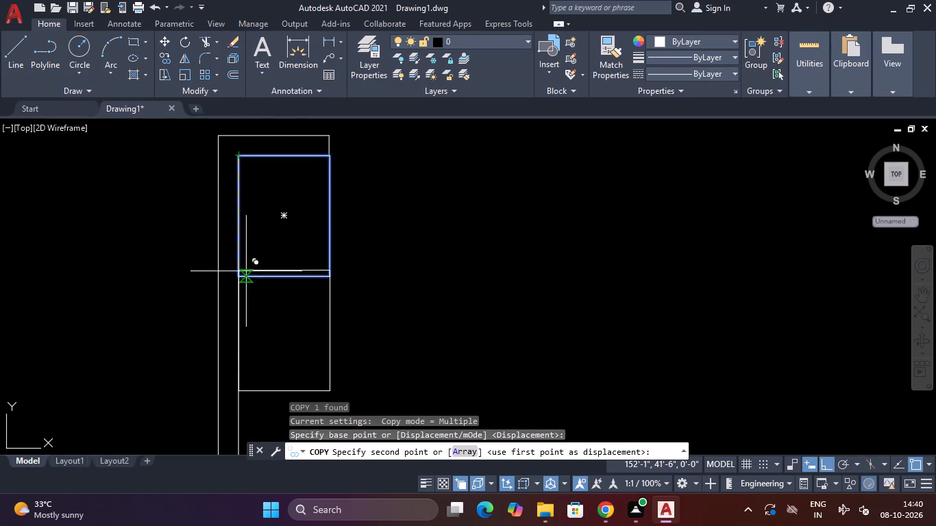
pyautogui.click(242, 279)
pyautogui.moveTo(256, 329); pyautogui.dragTo(290, 136, button='middle')
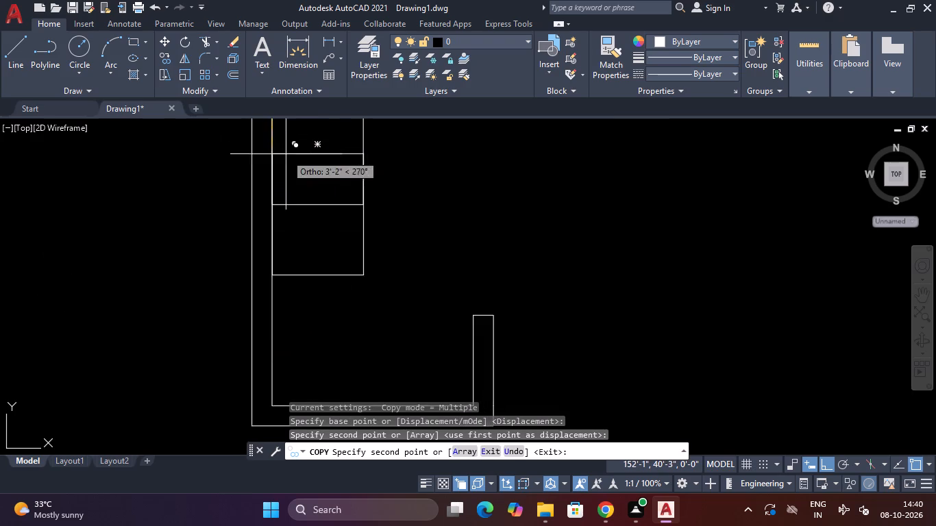
pyautogui.click(269, 202)
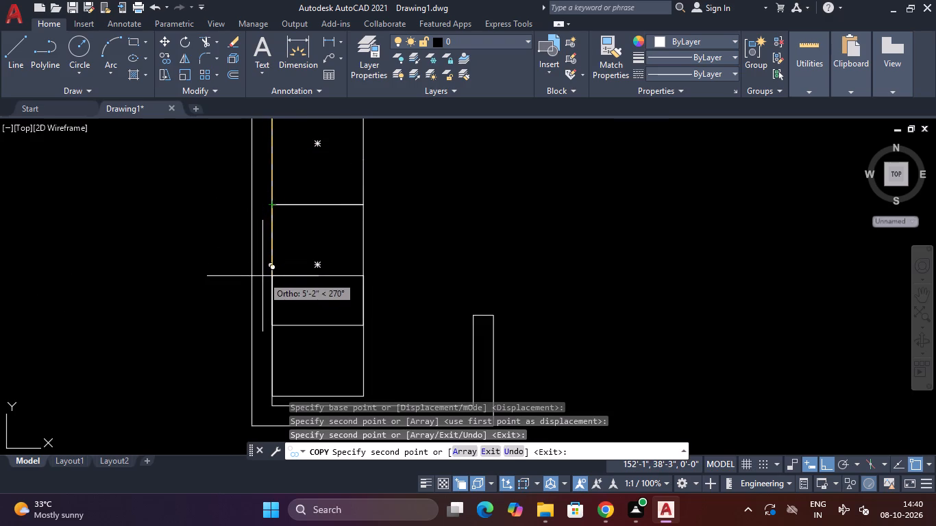
pyautogui.click(262, 286)
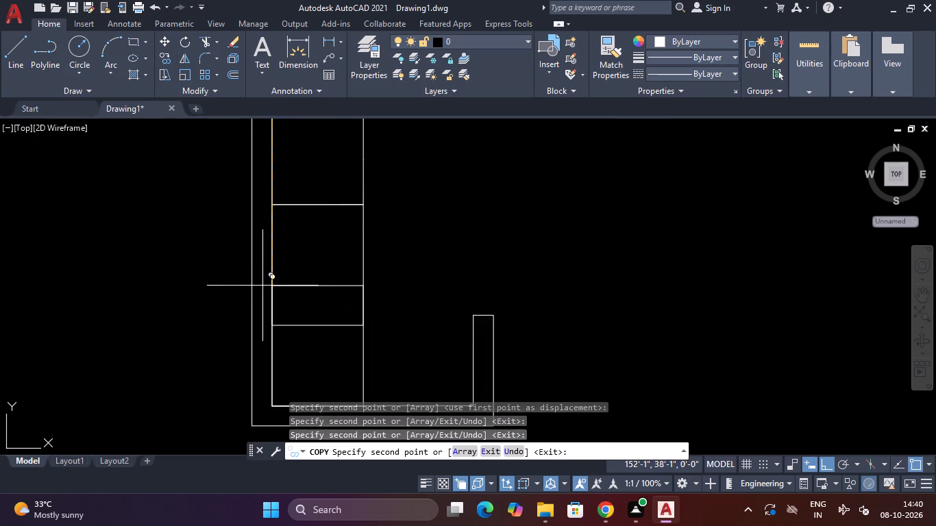
pyautogui.press('Escape')
# Trim the third rectangle's lower edge where it overlaps the bottom rectangle.
pyautogui.moveTo(392, 279); pyautogui.dragTo(347, 154, button='middle')
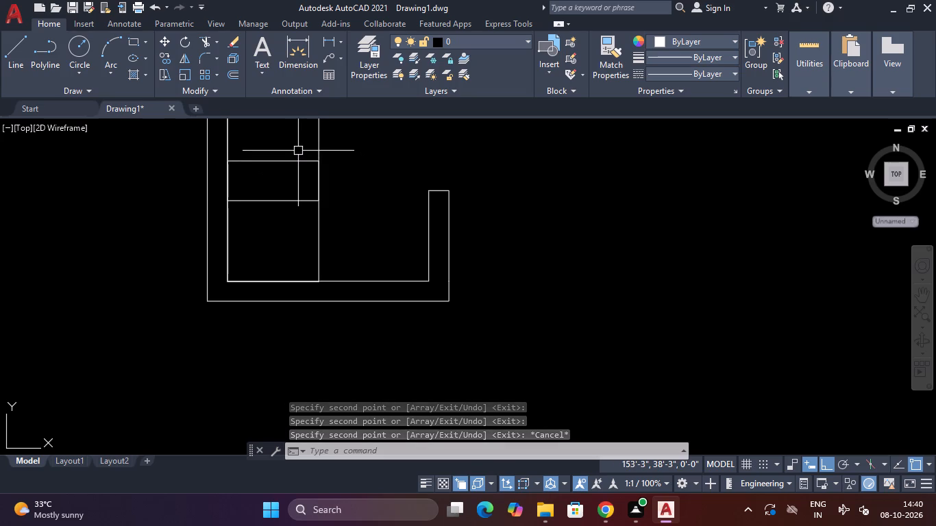
pyautogui.write('TR')
pyautogui.press('space')
pyautogui.scroll(-1, 272, 213)
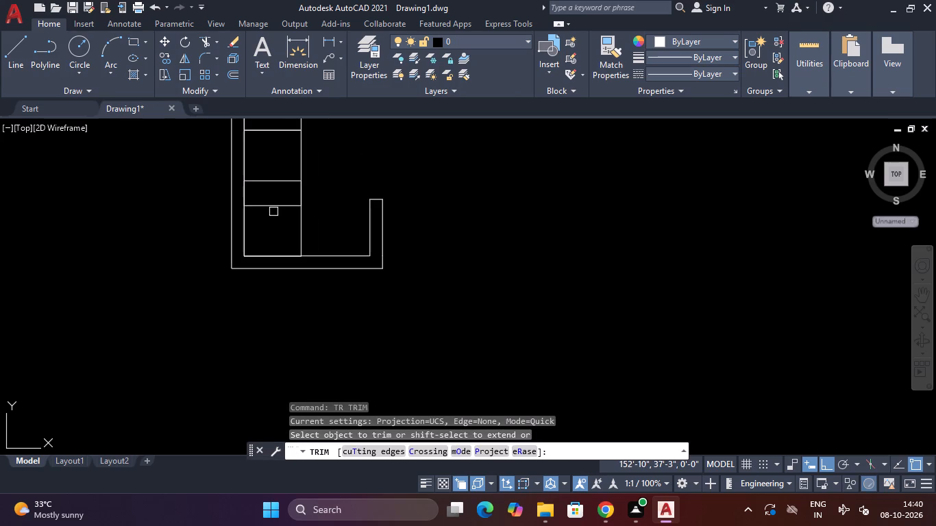
pyautogui.click(273, 207)
pyautogui.scroll(-3, 287, 203)
pyautogui.scroll(2, 303, 204)
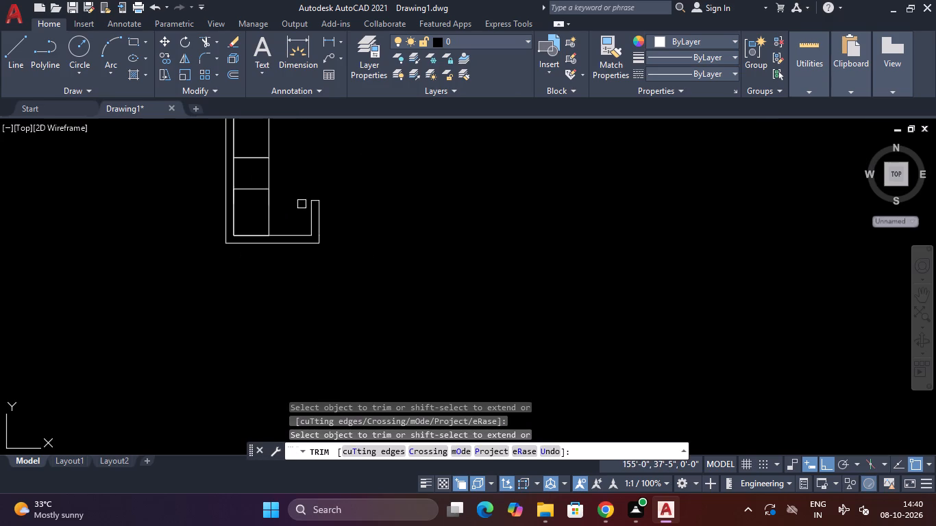
pyautogui.press('Escape')
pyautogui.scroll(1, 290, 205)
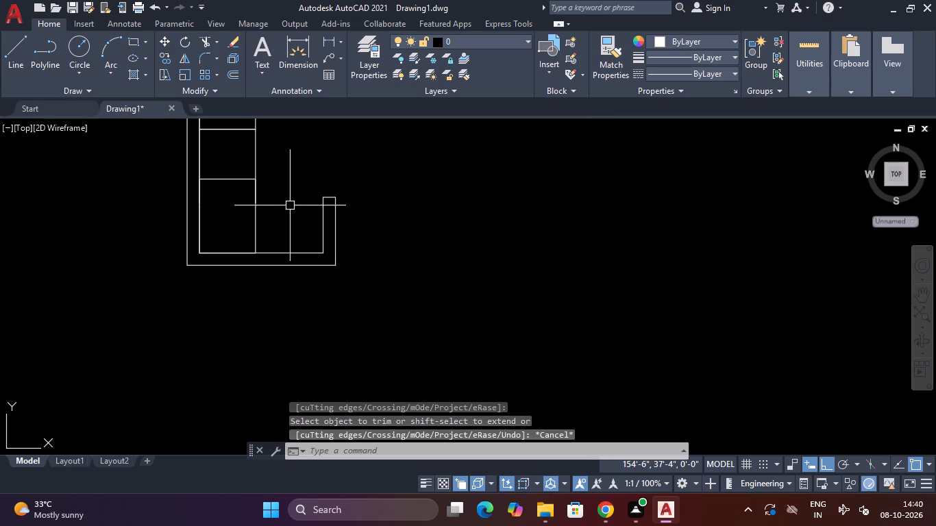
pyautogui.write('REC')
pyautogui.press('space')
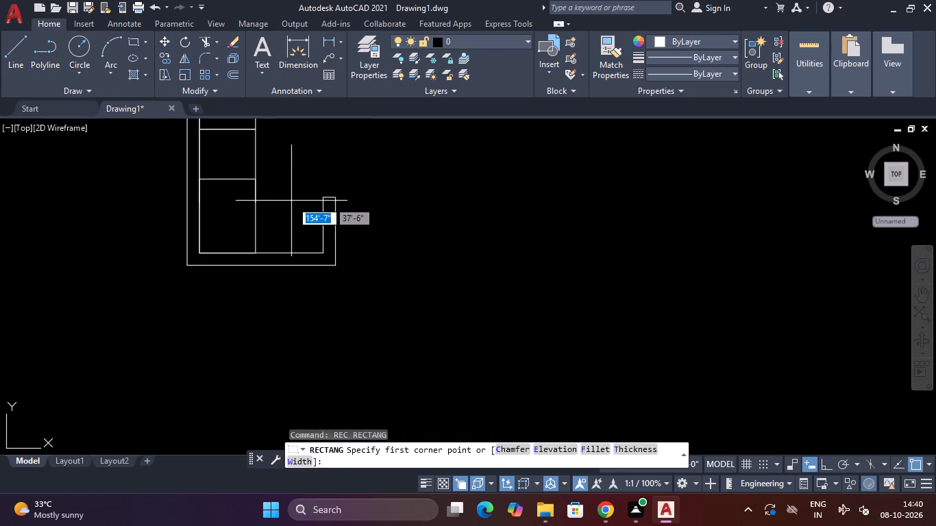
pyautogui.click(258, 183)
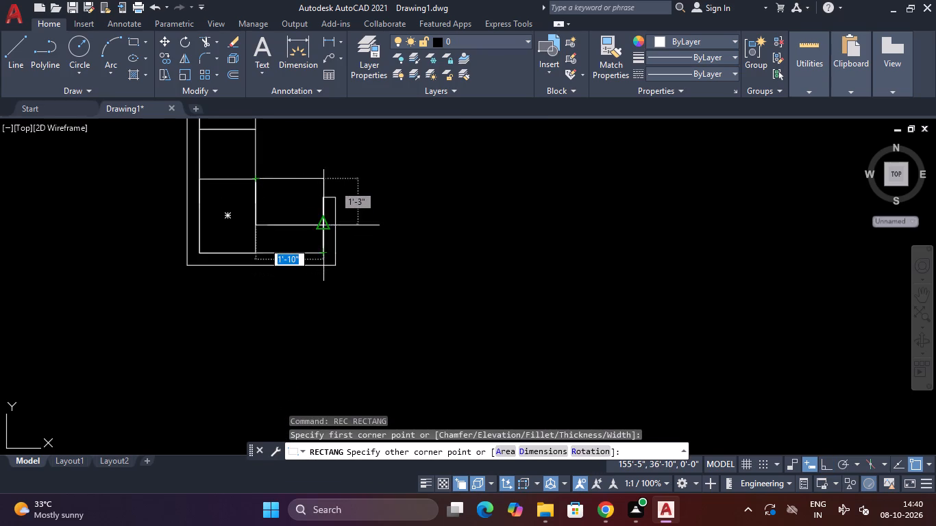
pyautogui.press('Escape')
# Draw a rectangle about 1'-10" wide from the upright's inner top corner to the bottom rectangle's lower outer corner.
pyautogui.press('space')
pyautogui.click(320, 200)
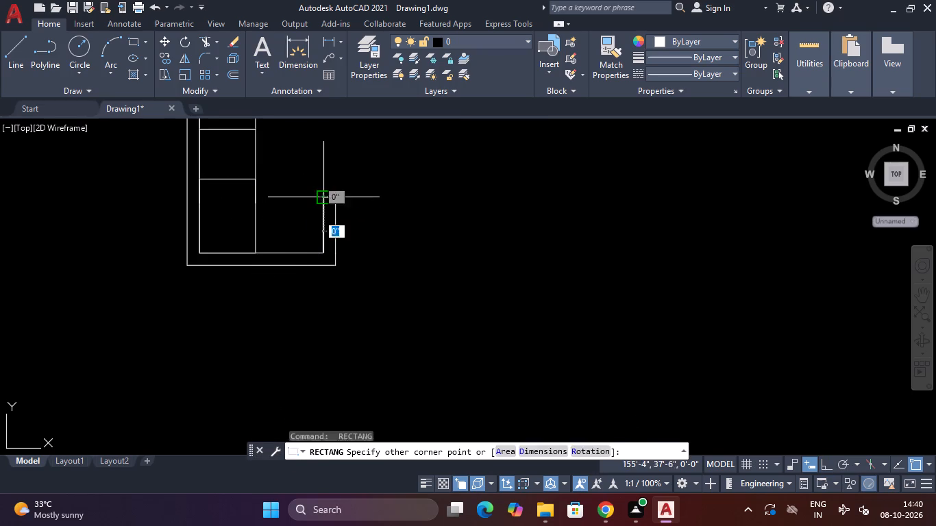
pyautogui.click(256, 250)
pyautogui.press('Escape')
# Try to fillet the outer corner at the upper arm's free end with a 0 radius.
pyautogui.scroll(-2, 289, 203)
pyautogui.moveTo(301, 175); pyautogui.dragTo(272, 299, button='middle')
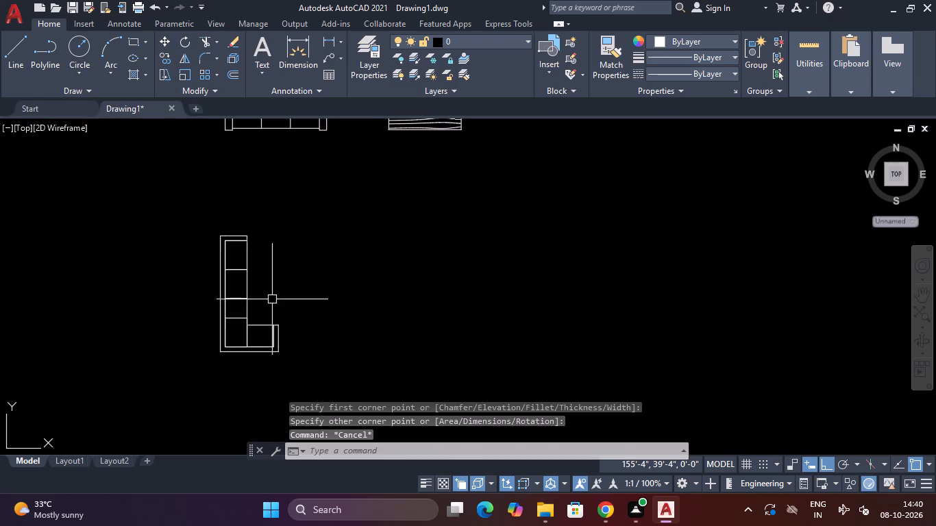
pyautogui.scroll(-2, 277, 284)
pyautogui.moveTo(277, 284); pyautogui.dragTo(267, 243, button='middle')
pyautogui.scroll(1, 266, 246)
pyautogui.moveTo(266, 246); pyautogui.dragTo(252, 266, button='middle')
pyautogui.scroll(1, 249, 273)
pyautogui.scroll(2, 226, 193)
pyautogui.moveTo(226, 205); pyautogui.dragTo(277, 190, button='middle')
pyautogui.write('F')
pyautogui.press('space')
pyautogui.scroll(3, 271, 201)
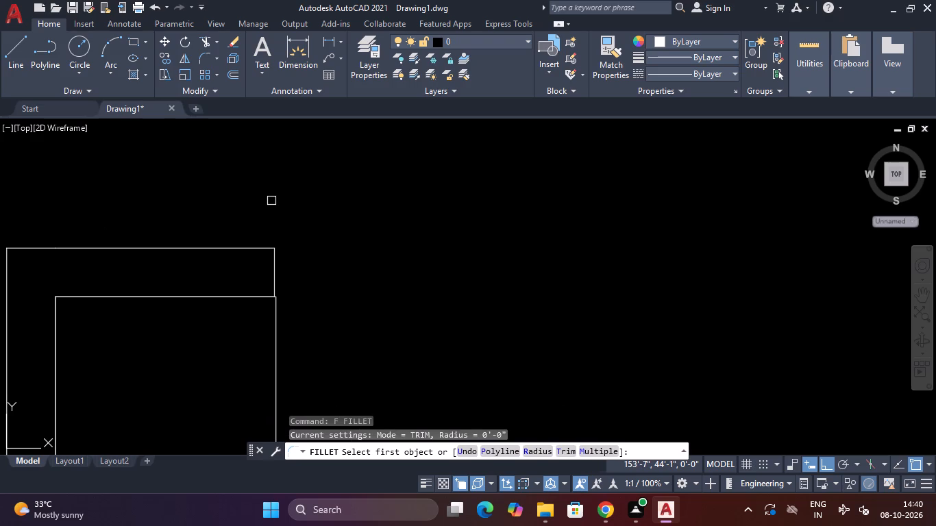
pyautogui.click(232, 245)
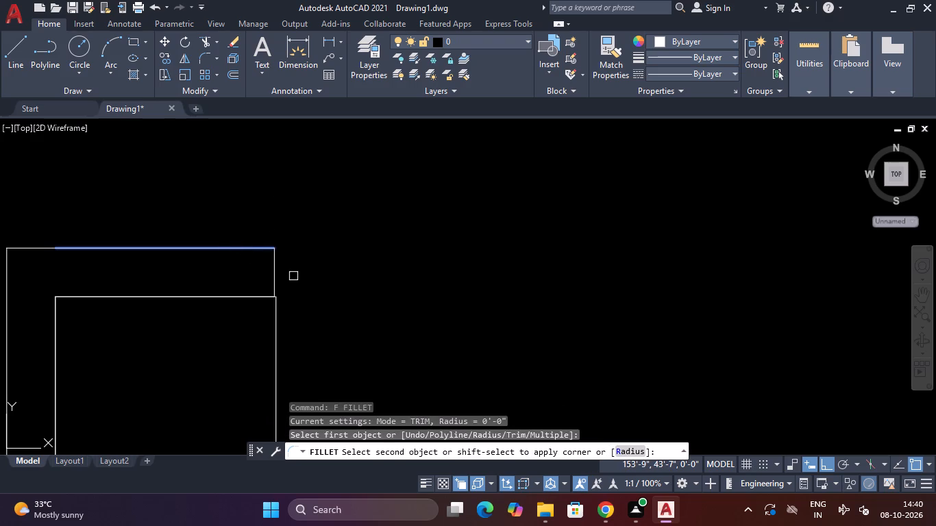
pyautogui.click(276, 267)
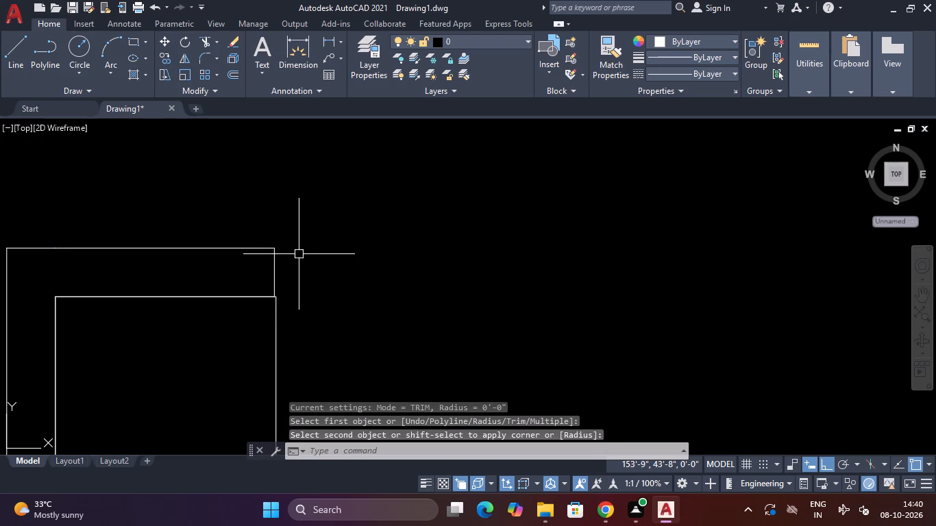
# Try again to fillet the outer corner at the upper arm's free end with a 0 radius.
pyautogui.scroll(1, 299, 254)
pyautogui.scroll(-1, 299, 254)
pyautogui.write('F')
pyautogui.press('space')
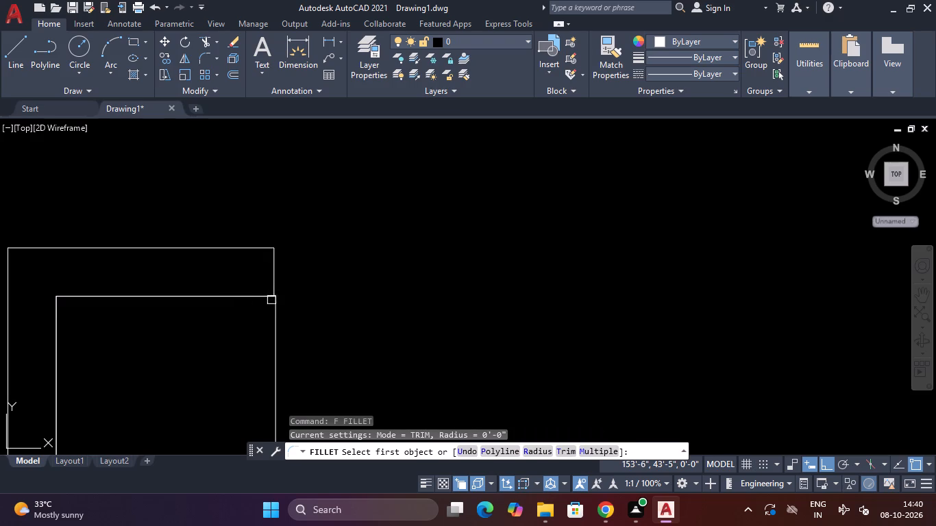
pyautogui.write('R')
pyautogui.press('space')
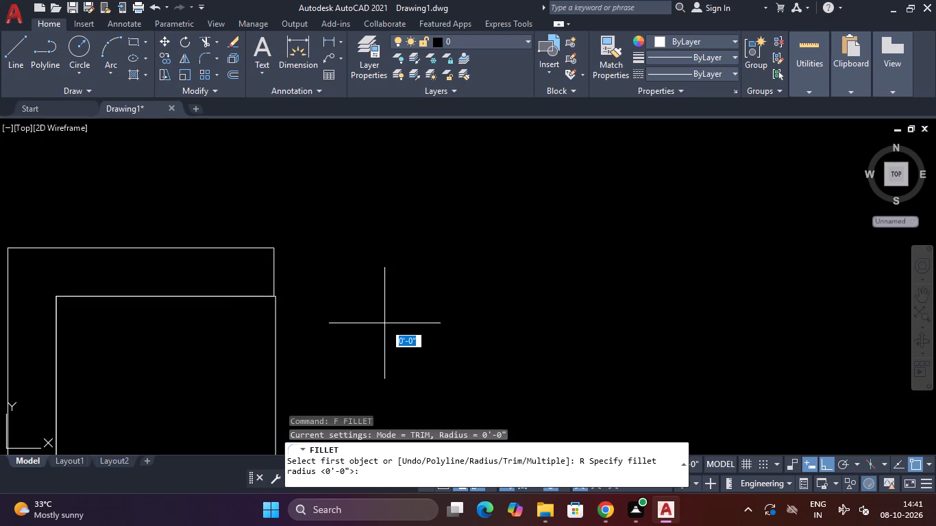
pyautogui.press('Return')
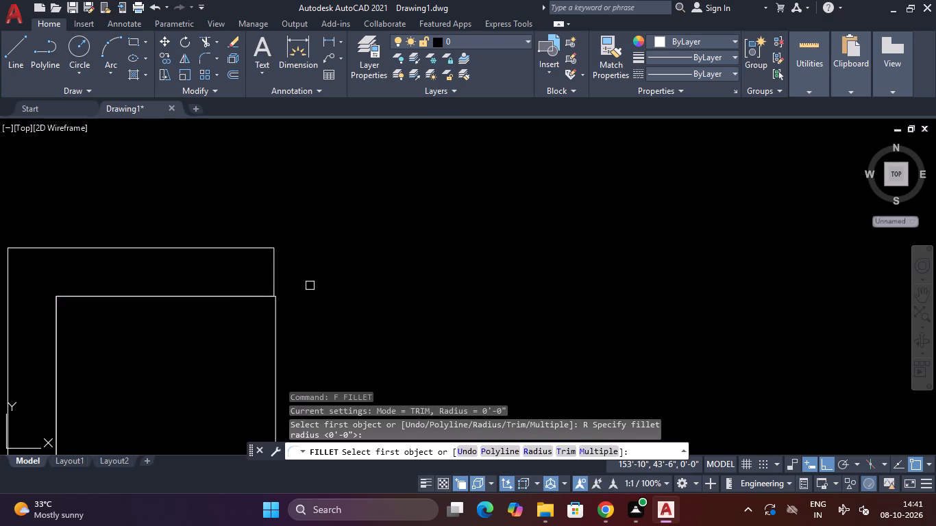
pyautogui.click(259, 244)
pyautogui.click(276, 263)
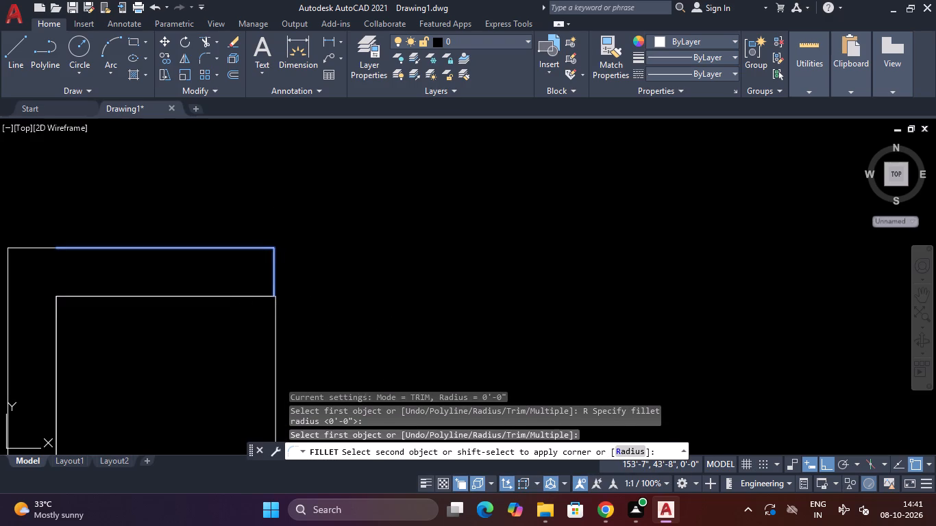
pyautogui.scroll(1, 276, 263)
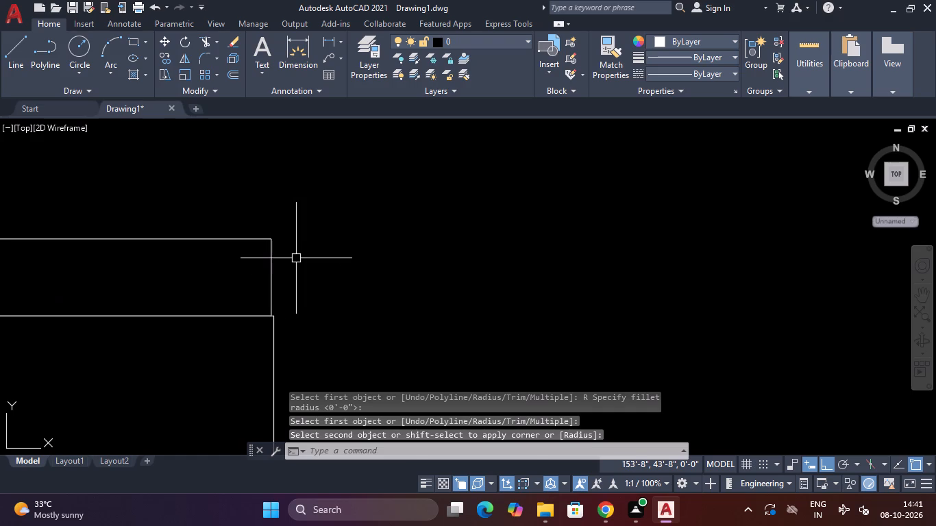
# Fillet the outer corner at the upper arm's free end with a 2" radius.
pyautogui.press('space')
pyautogui.write('R')
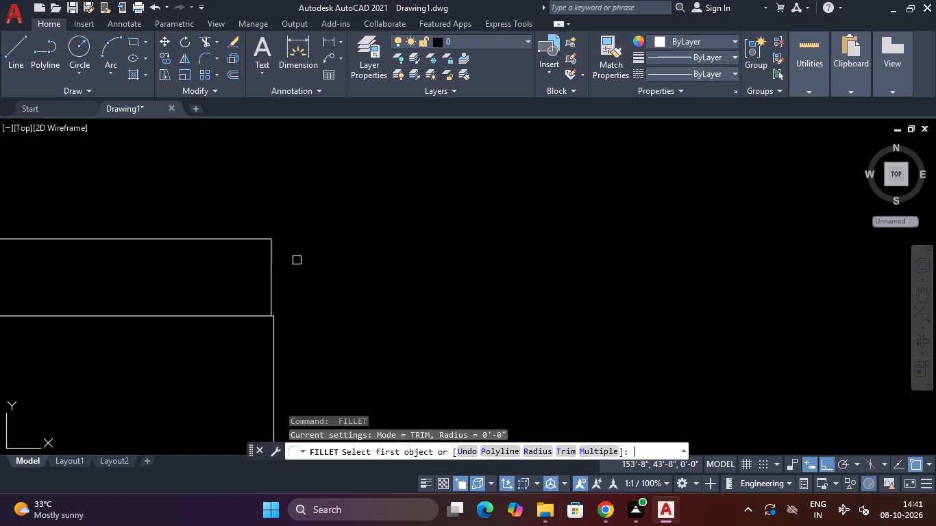
pyautogui.press('space')
pyautogui.press('2')
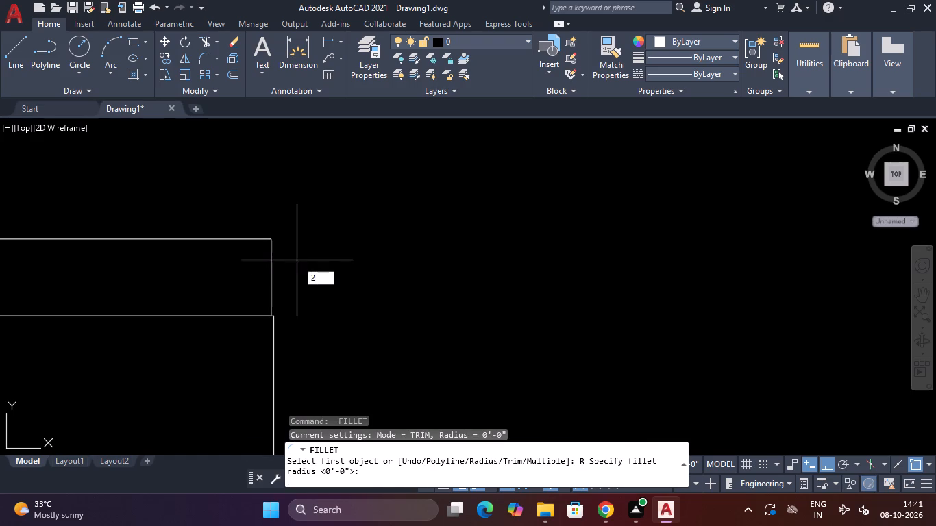
pyautogui.press('Return')
pyautogui.click(231, 238)
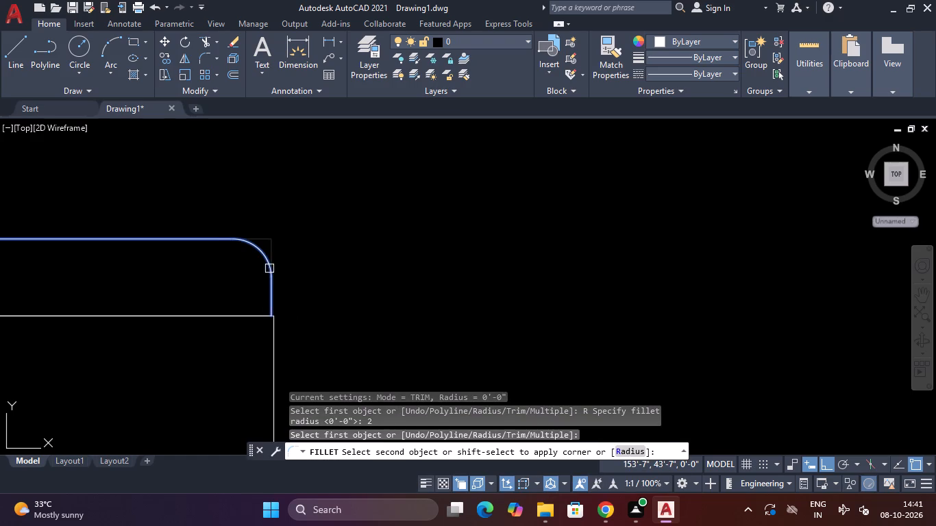
pyautogui.click(272, 271)
# Fillet the upper outer corner at the short bottom leg's free end with a 2" radius.
pyautogui.scroll(-2, 346, 271)
pyautogui.moveTo(340, 277); pyautogui.dragTo(338, 112, button='middle')
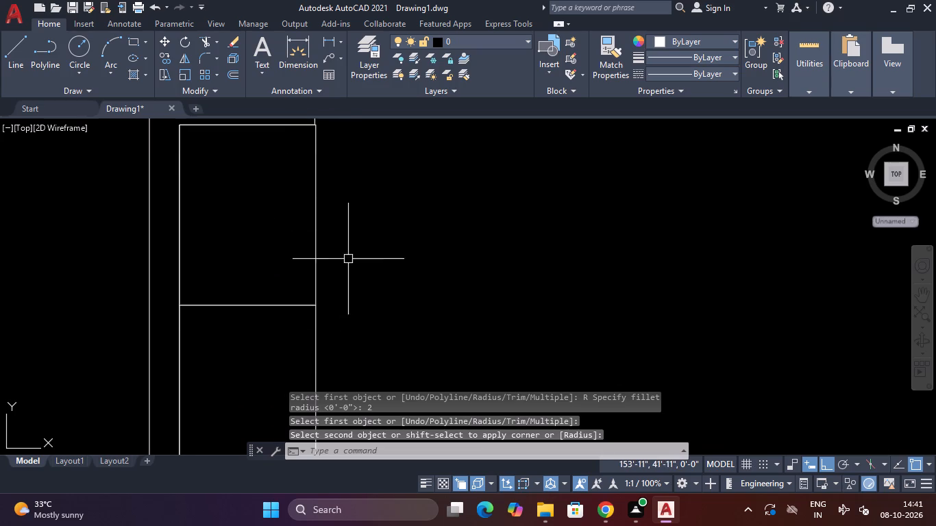
pyautogui.scroll(-1, 349, 261)
pyautogui.moveTo(367, 269); pyautogui.dragTo(356, 134, button='middle')
pyautogui.scroll(-1, 395, 203)
pyautogui.scroll(2, 424, 325)
pyautogui.press('space')
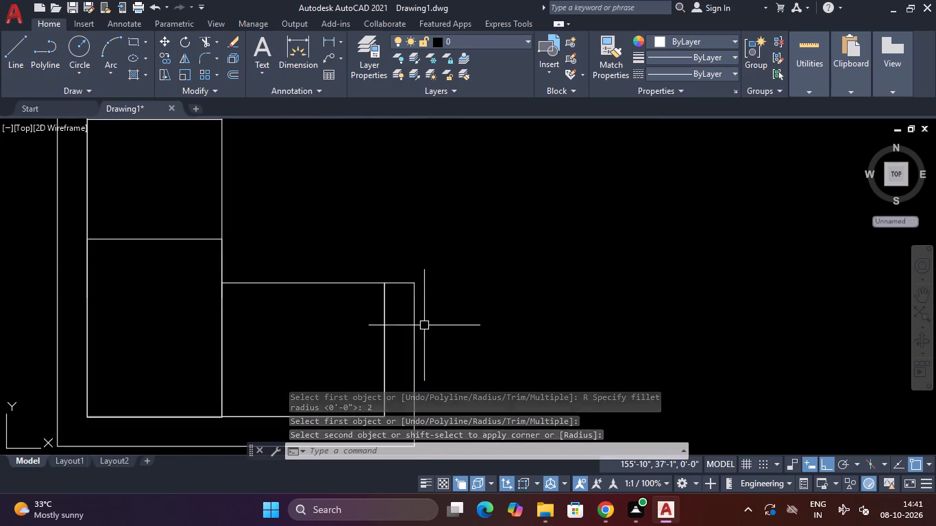
pyautogui.press('space')
pyautogui.press('space')
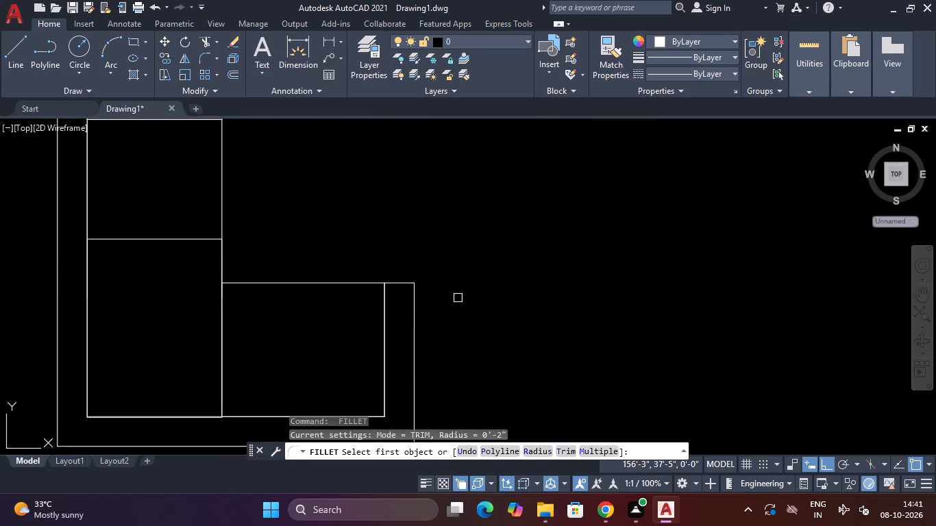
pyautogui.write('R')
pyautogui.press('space')
pyautogui.press('Return')
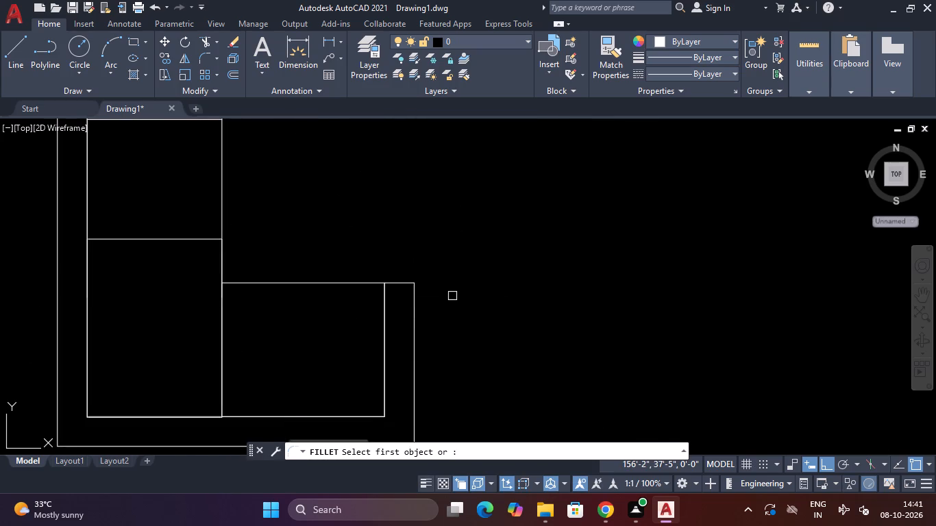
pyautogui.click(416, 336)
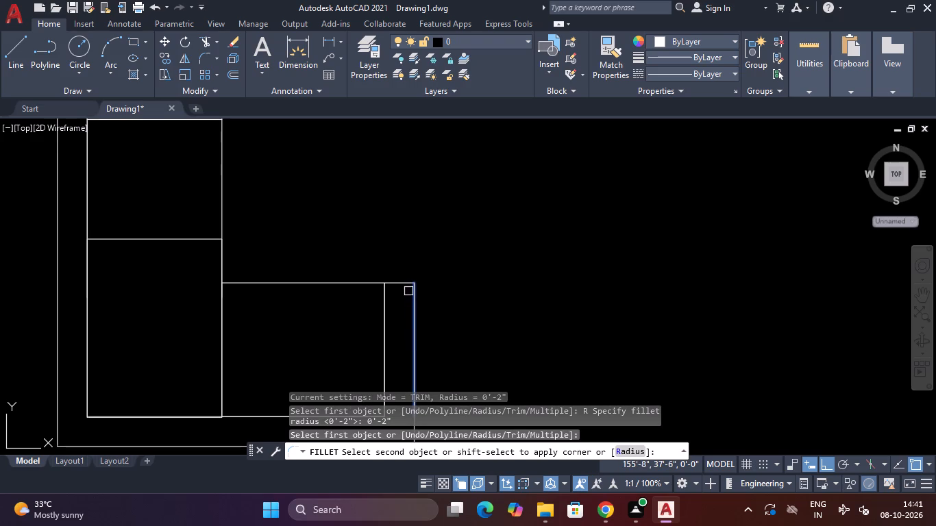
pyautogui.click(402, 282)
# Fillet the lower outer corner at the short bottom leg's free end with a 2" radius.
pyautogui.scroll(-1, 506, 309)
pyautogui.moveTo(502, 318); pyautogui.dragTo(542, 176, button='middle')
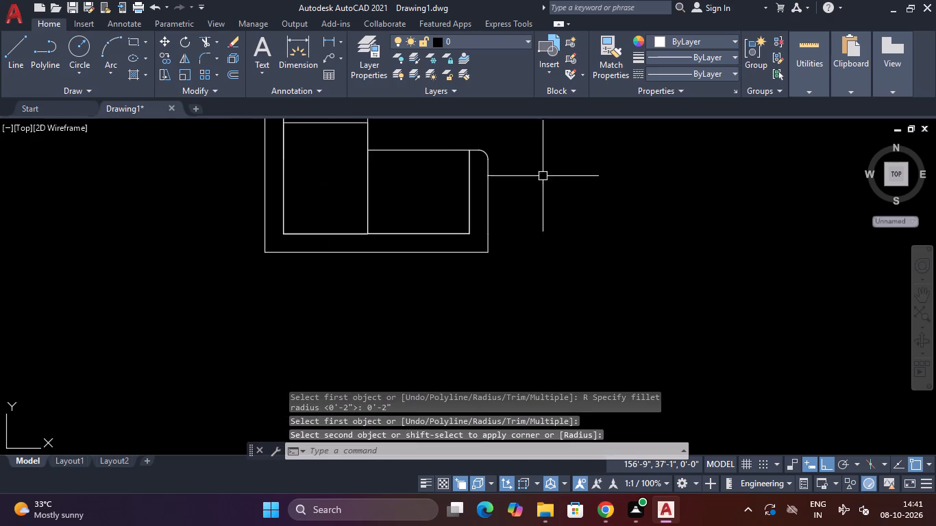
pyautogui.press('space')
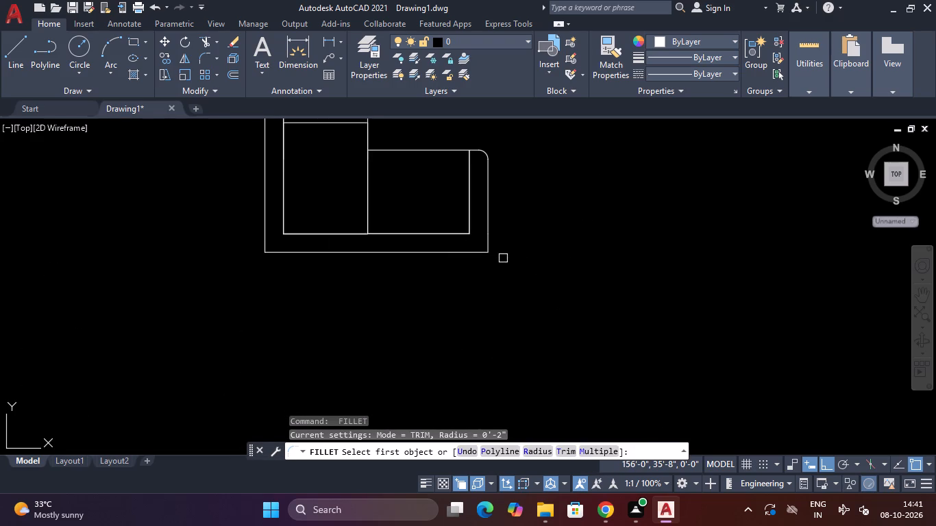
pyautogui.write('R')
pyautogui.press('space')
pyautogui.press('space')
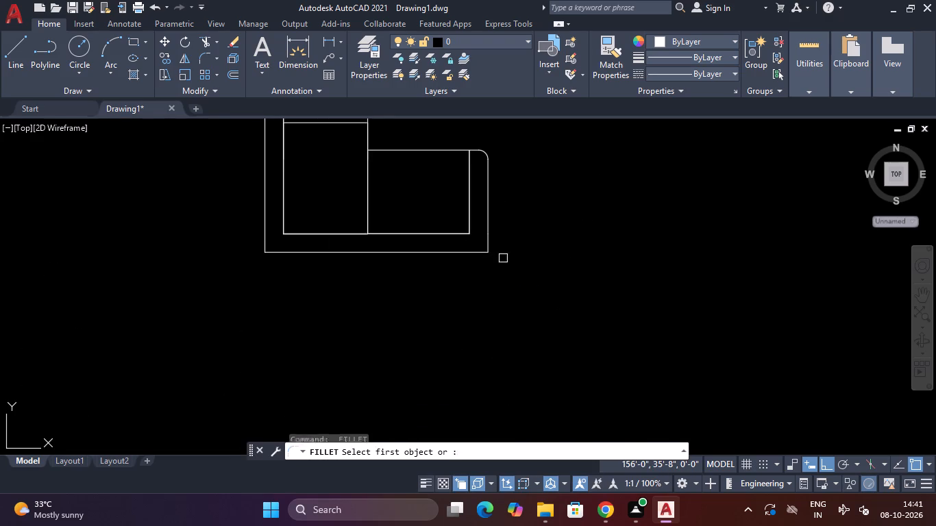
pyautogui.click(487, 237)
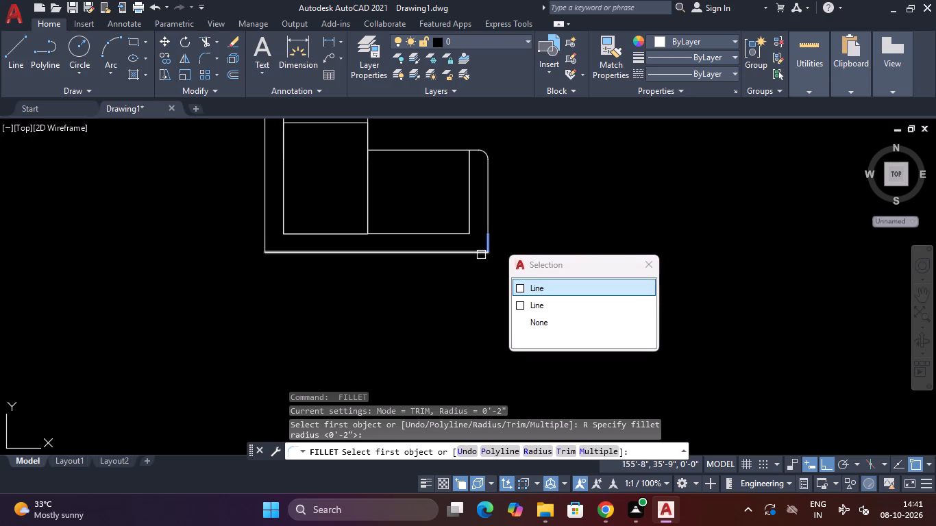
pyautogui.click(479, 254)
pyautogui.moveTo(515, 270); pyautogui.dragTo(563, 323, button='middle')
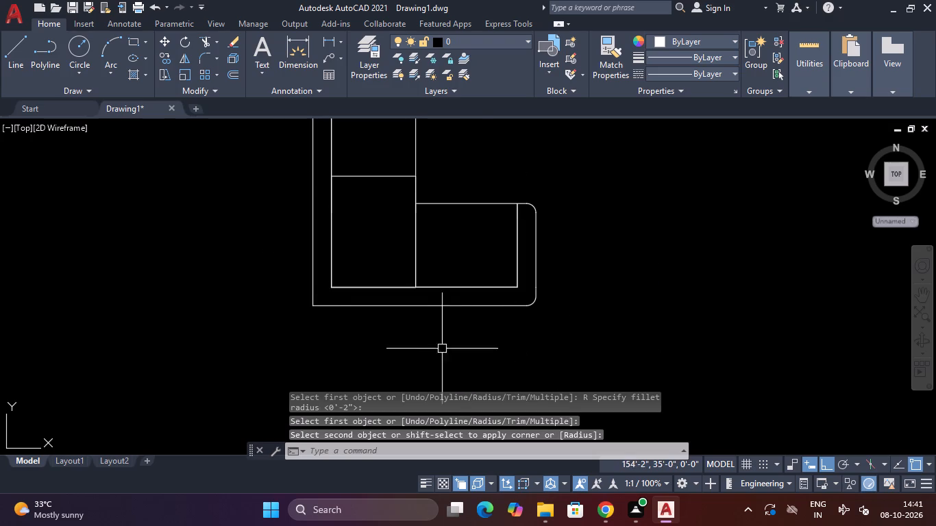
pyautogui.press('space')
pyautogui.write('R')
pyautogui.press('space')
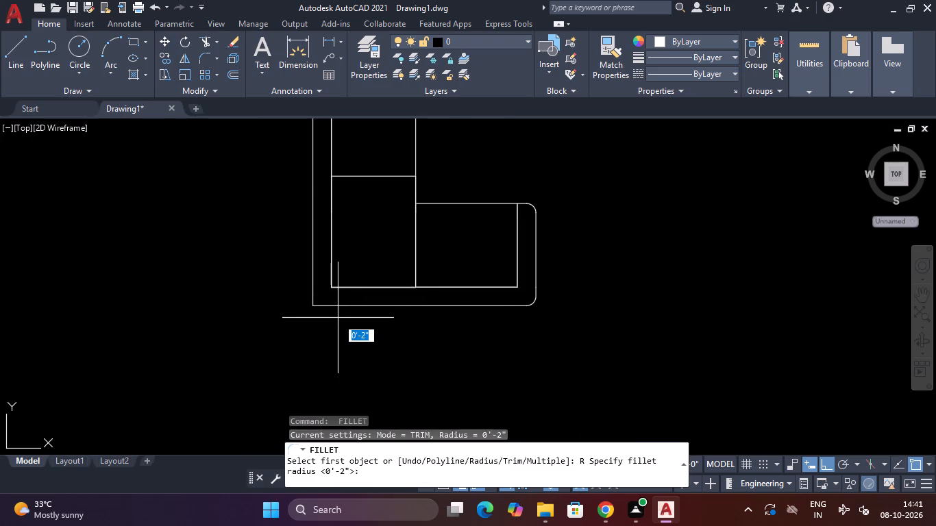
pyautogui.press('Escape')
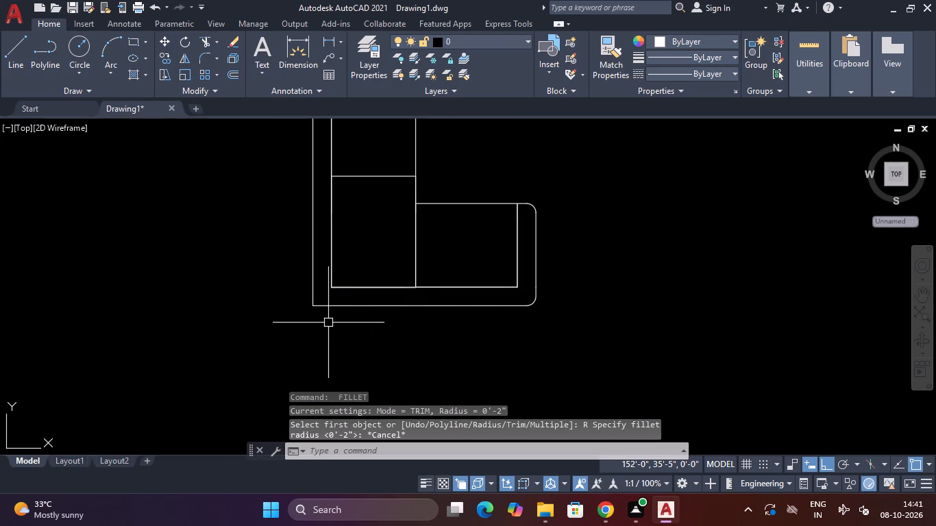
# Fillet the L-shape's outer heel corner, where the long back meets the bottom edge, with a 2" radius.
pyautogui.write('F')
pyautogui.press('space')
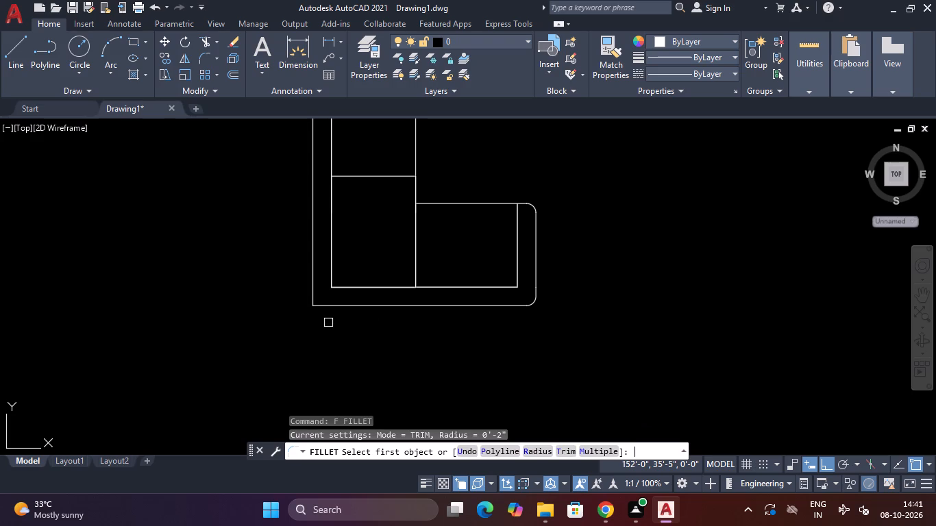
pyautogui.write('R')
pyautogui.press('space')
pyautogui.press('space')
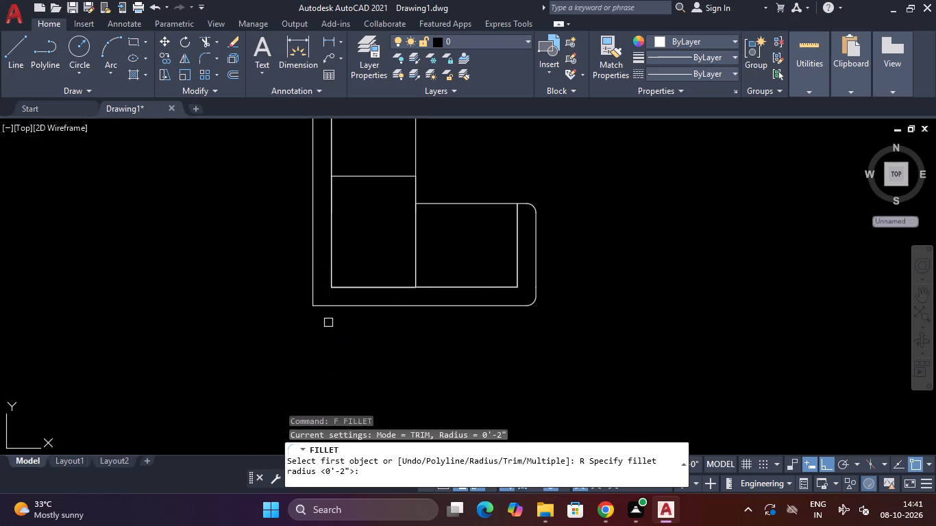
pyautogui.click(324, 308)
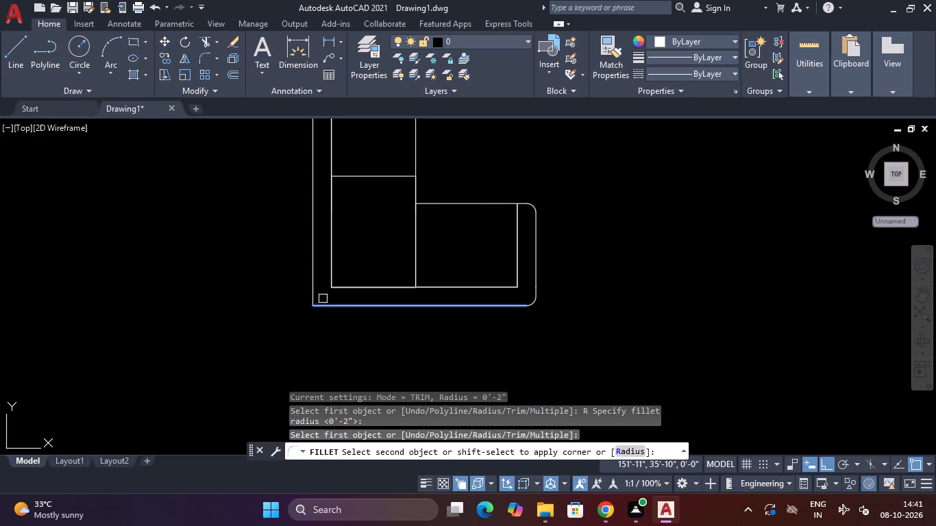
pyautogui.click(315, 295)
# Fillet the outer corner between the long back and the upper arm with a 2" radius.
pyautogui.scroll(-2, 306, 291)
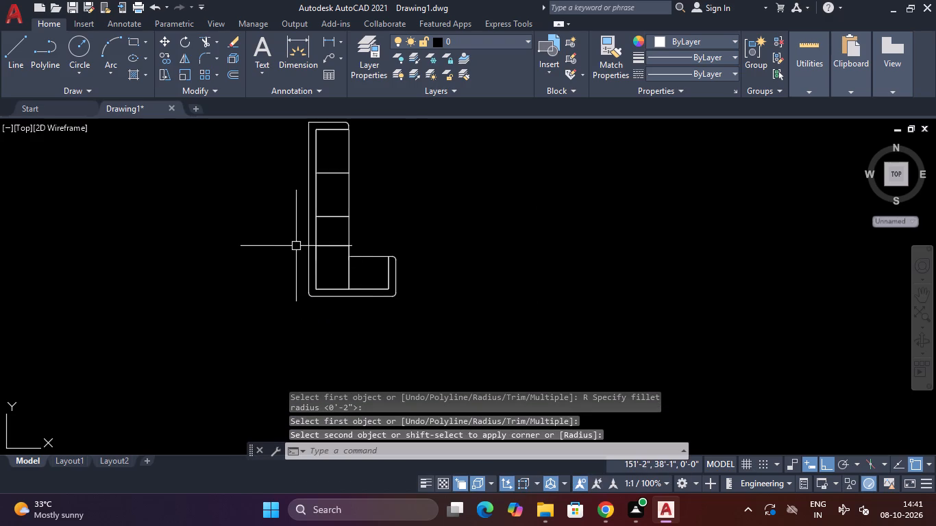
pyautogui.moveTo(275, 242); pyautogui.dragTo(302, 383, button='middle')
pyautogui.press('space')
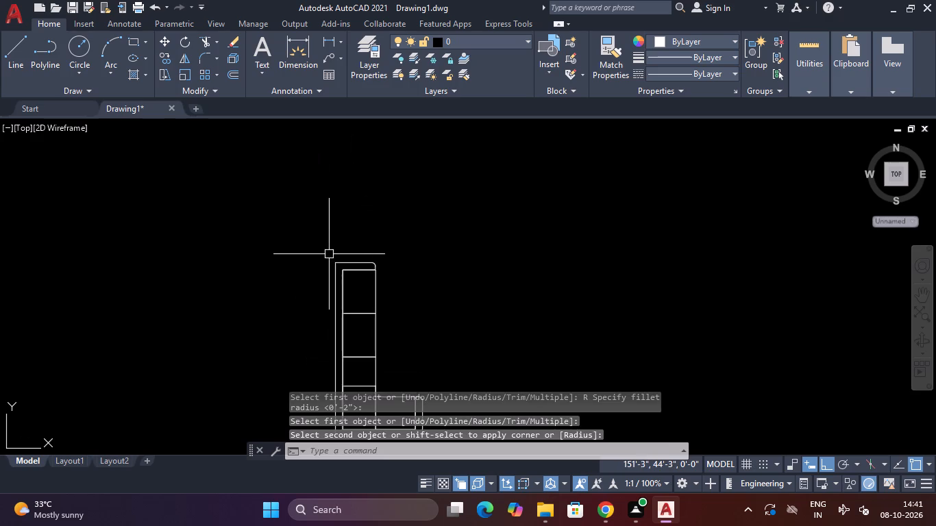
pyautogui.scroll(4, 325, 269)
pyautogui.press('r')
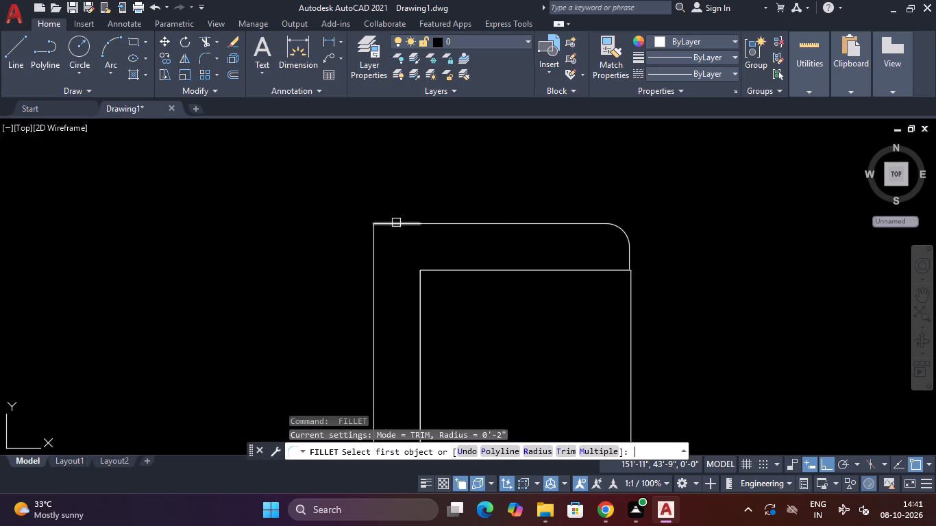
pyautogui.press('space')
pyautogui.press('space')
pyautogui.click(390, 223)
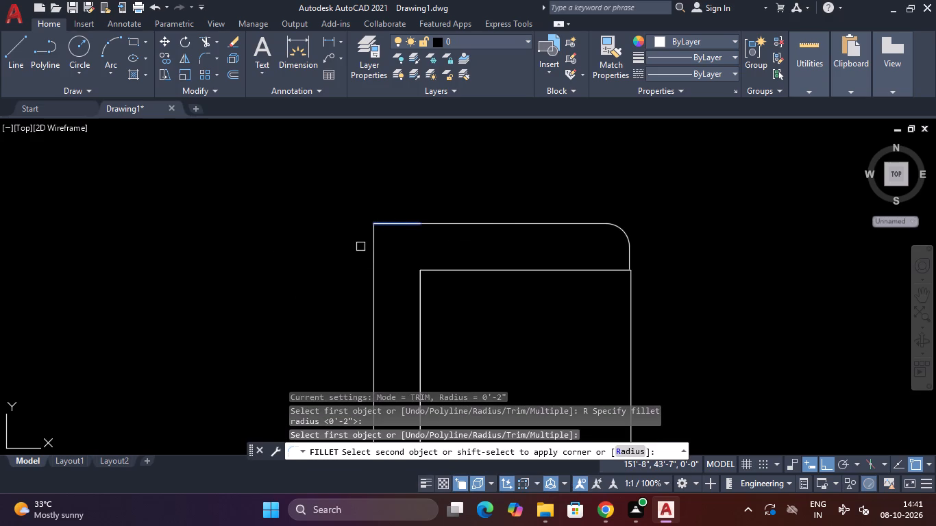
pyautogui.click(371, 242)
pyautogui.scroll(-3, 367, 258)
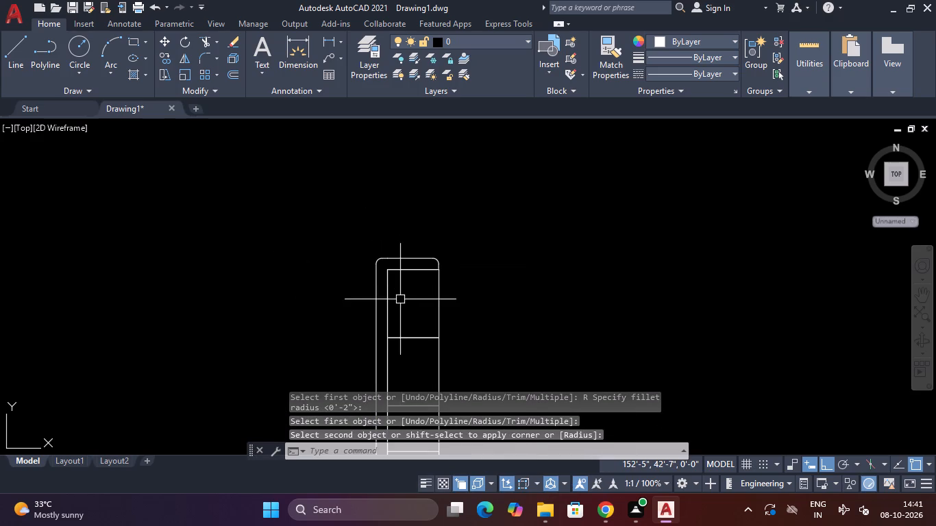
pyautogui.moveTo(401, 300); pyautogui.dragTo(425, 234, button='middle')
pyautogui.scroll(-1, 426, 233)
pyautogui.press('Escape')
pyautogui.press('Escape')
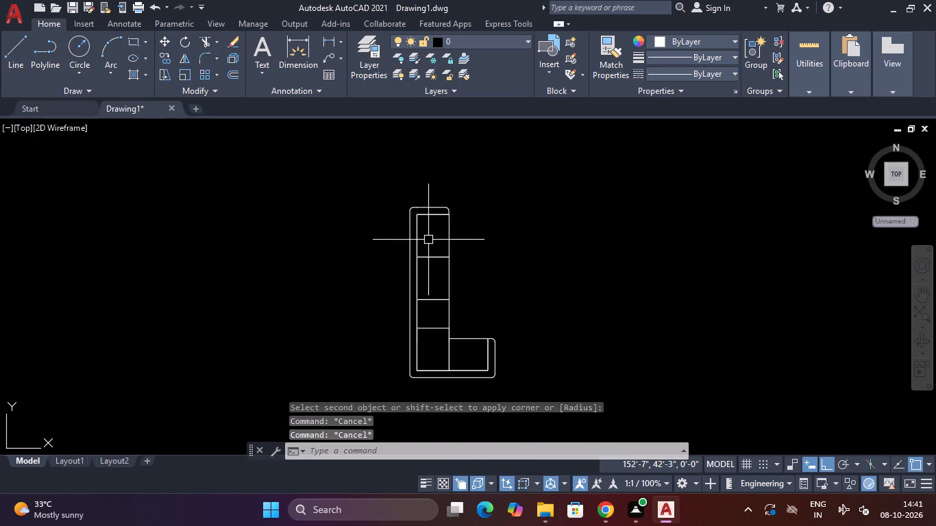
# Fillet the top seat's inner corner, where the long back meets the upper arm, with a 2" radius.
pyautogui.scroll(-3, 458, 240)
pyautogui.scroll(5, 457, 251)
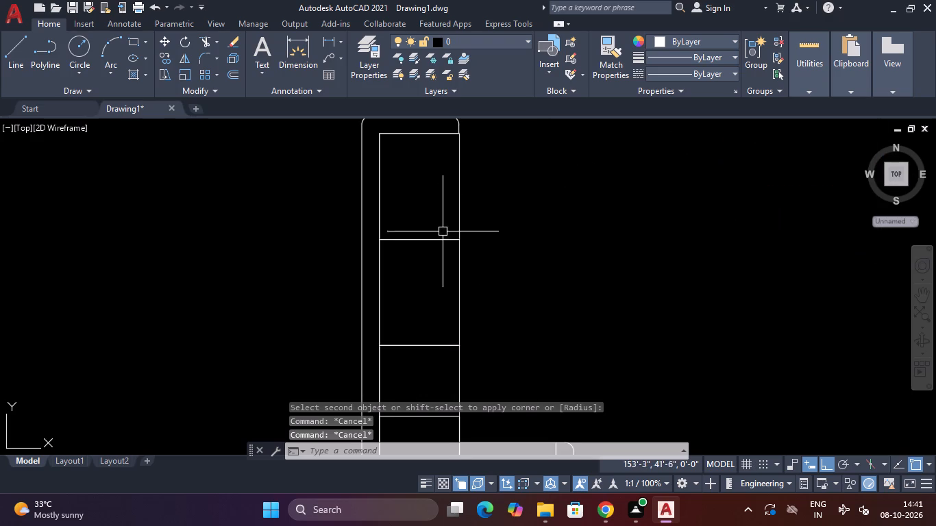
pyautogui.moveTo(420, 196); pyautogui.dragTo(426, 275, button='middle')
pyautogui.scroll(2, 431, 227)
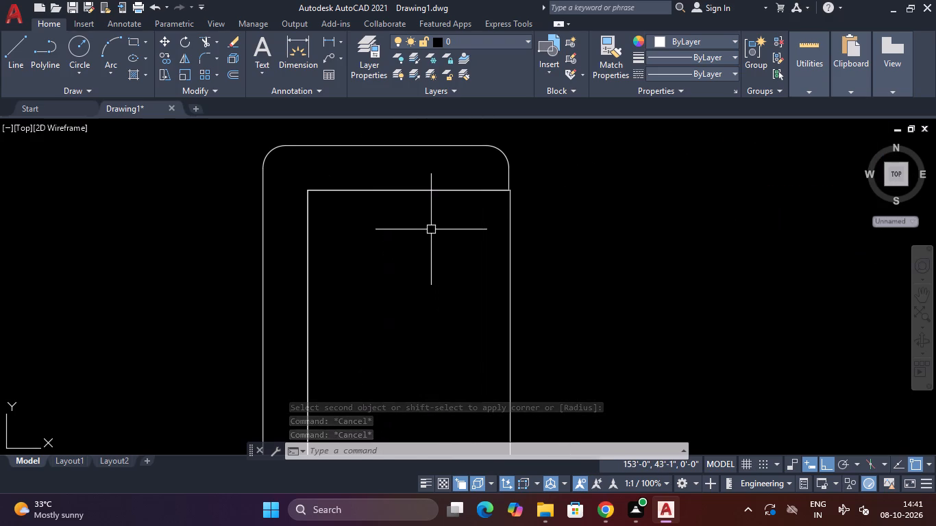
pyautogui.press('space')
pyautogui.press('space')
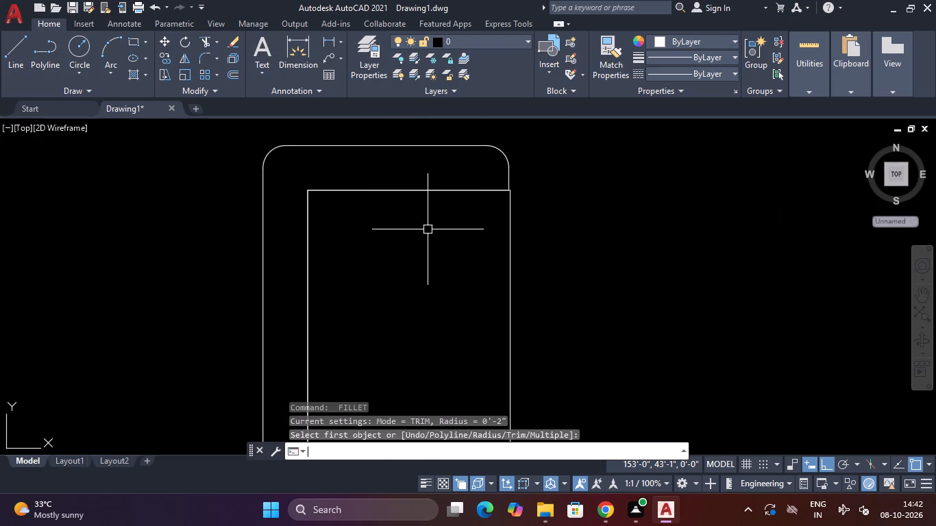
pyautogui.write('F')
pyautogui.press('space')
pyautogui.write('R')
pyautogui.press('space')
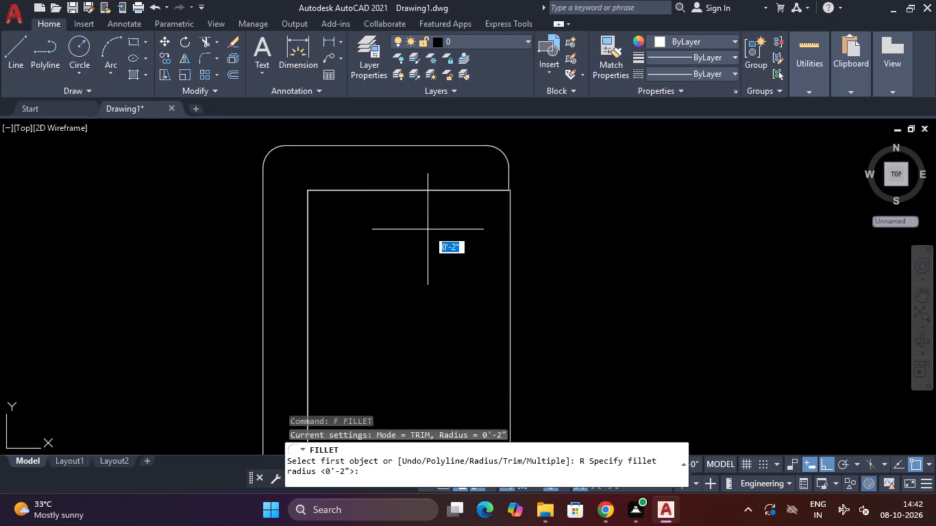
pyautogui.press('space')
pyautogui.click(342, 191)
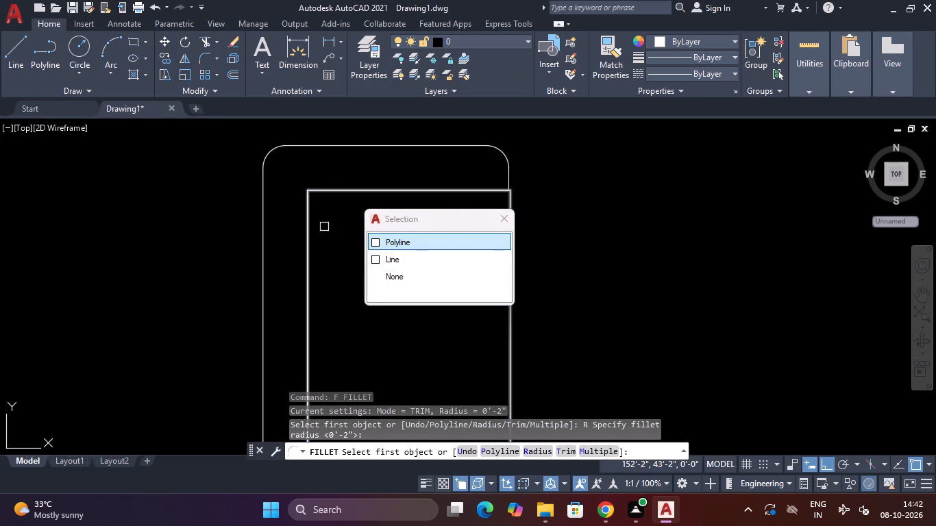
pyautogui.click(419, 239)
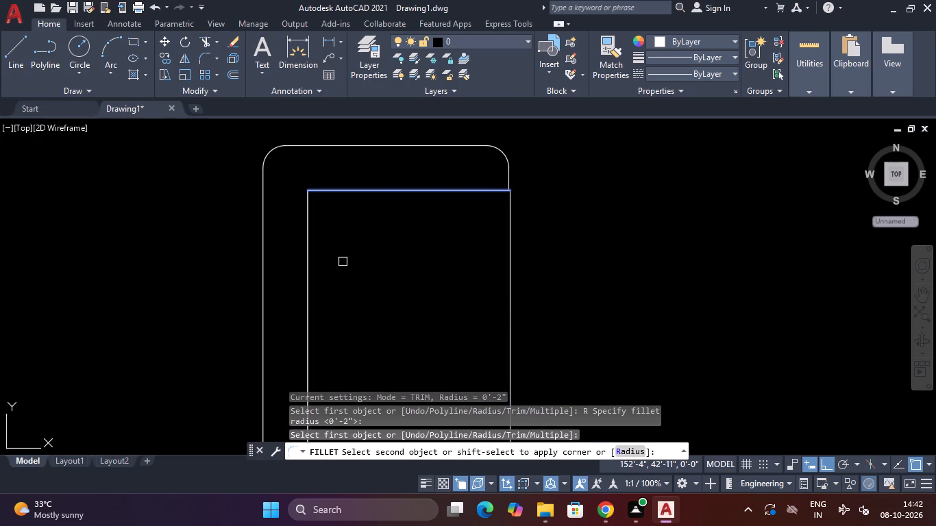
pyautogui.click(309, 247)
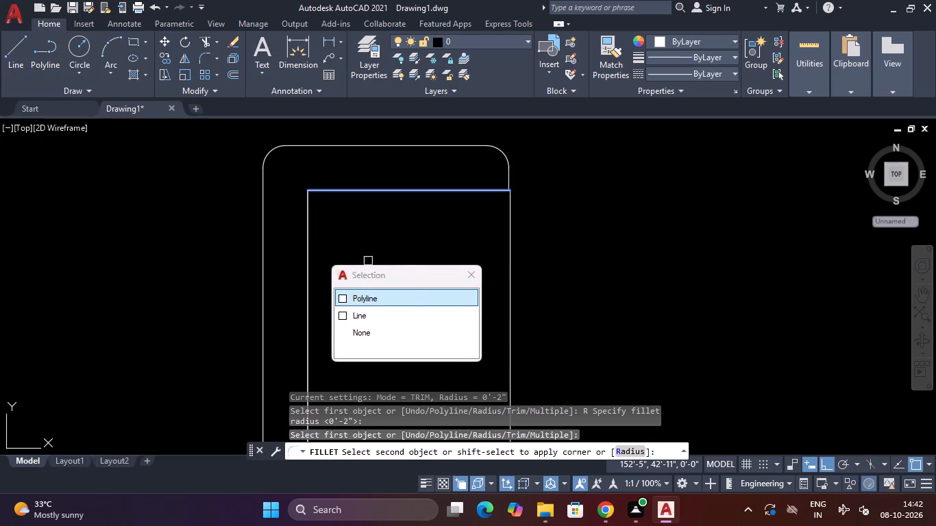
pyautogui.click(391, 298)
# Trim the leftover square corner lines outside the top seat's rounded corner beside the back and upper arm.
pyautogui.scroll(-2, 391, 297)
pyautogui.moveTo(391, 297); pyautogui.dragTo(407, 248, button='middle')
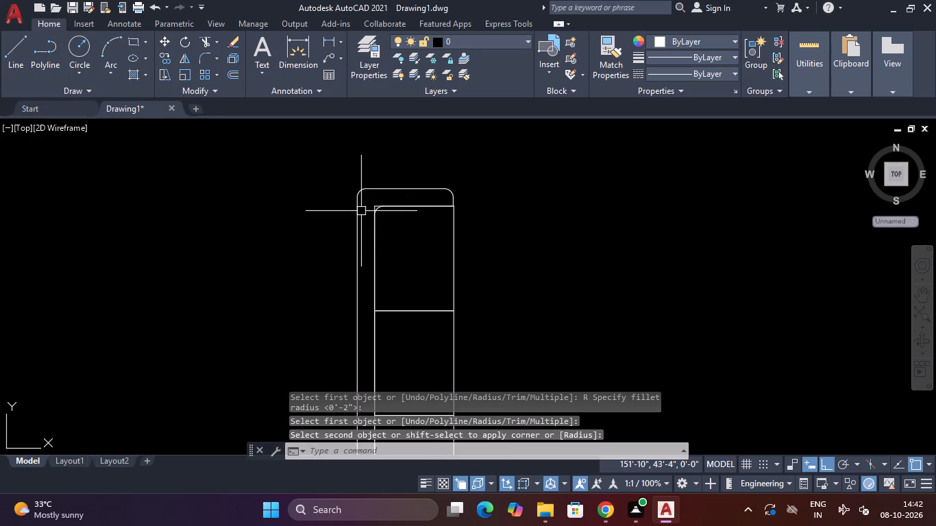
pyautogui.scroll(4, 371, 206)
pyautogui.press('Escape')
pyautogui.write('TR')
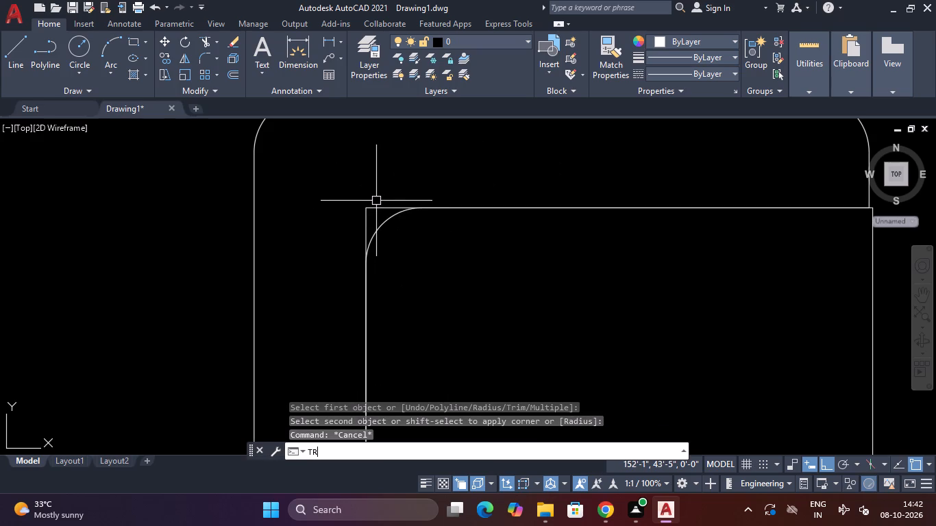
pyautogui.press('space')
pyautogui.click(379, 195)
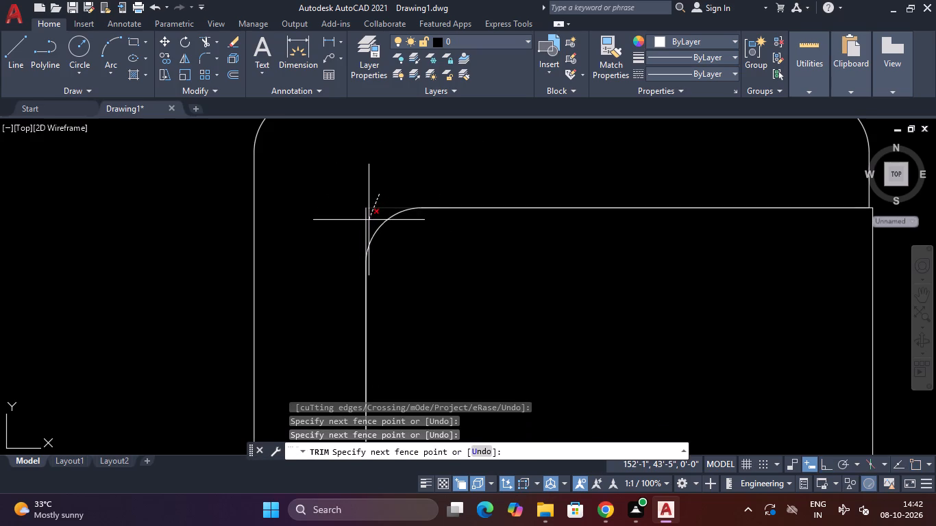
pyautogui.click(363, 226)
pyautogui.scroll(-3, 363, 226)
pyautogui.press('Escape')
# Fillet the corner seat's inner heel corner, where the long back meets the bottom back edge, with a 2" radius.
pyautogui.scroll(-1, 390, 272)
pyautogui.moveTo(393, 273); pyautogui.dragTo(395, 267, button='middle')
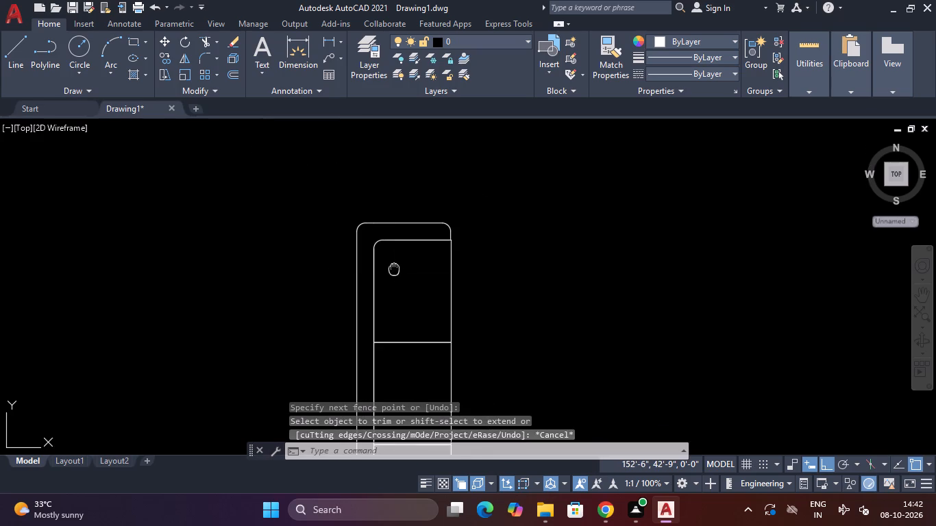
pyautogui.moveTo(395, 267); pyautogui.dragTo(439, 197, button='middle')
pyautogui.scroll(-2, 452, 199)
pyautogui.moveTo(456, 236); pyautogui.dragTo(458, 179, button='middle')
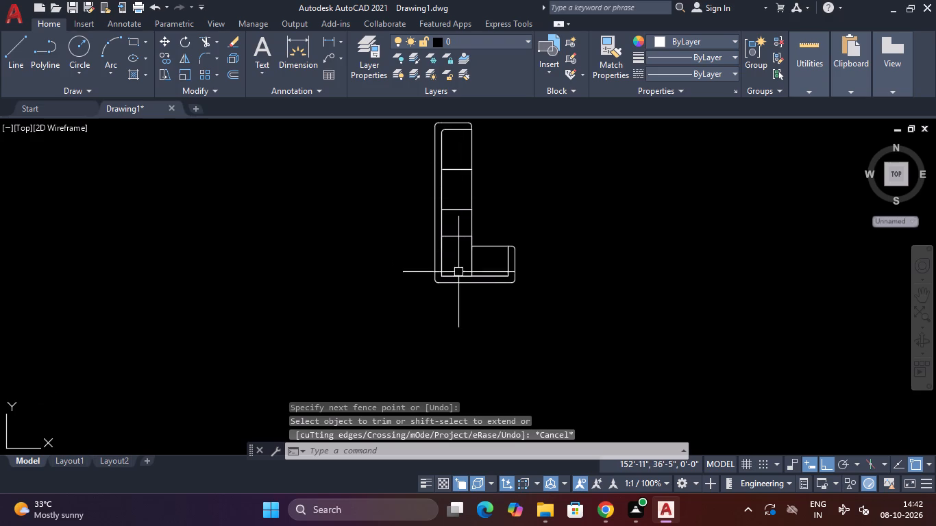
pyautogui.scroll(2, 456, 265)
pyautogui.moveTo(456, 264); pyautogui.dragTo(473, 192, button='middle')
pyautogui.press('space')
pyautogui.press('Escape')
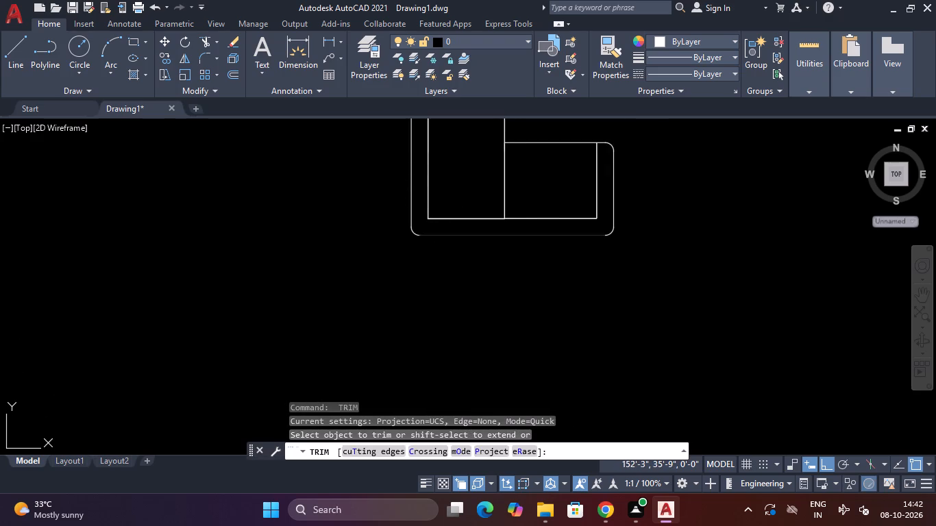
pyautogui.write('F')
pyautogui.press('space')
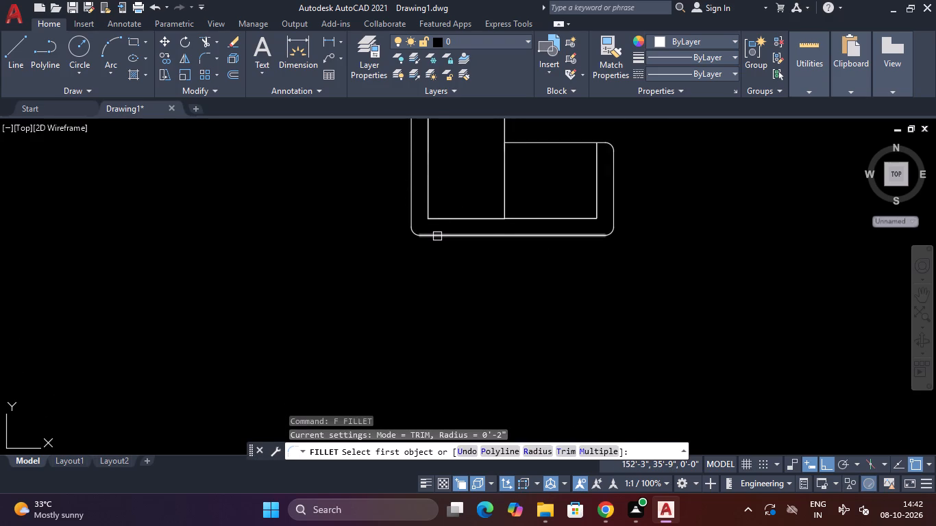
pyautogui.write('R')
pyautogui.press('space')
pyautogui.scroll(3, 439, 221)
pyautogui.press('space')
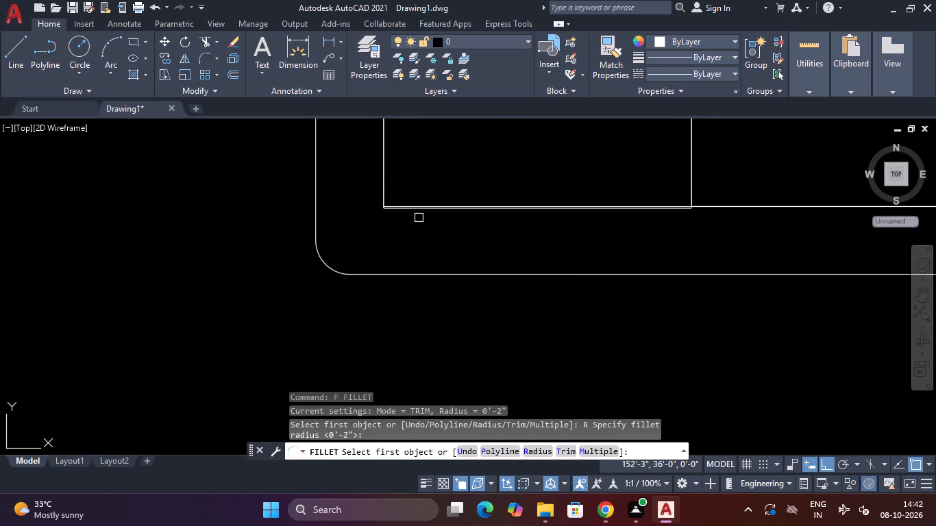
pyautogui.scroll(3, 404, 211)
pyautogui.click(341, 200)
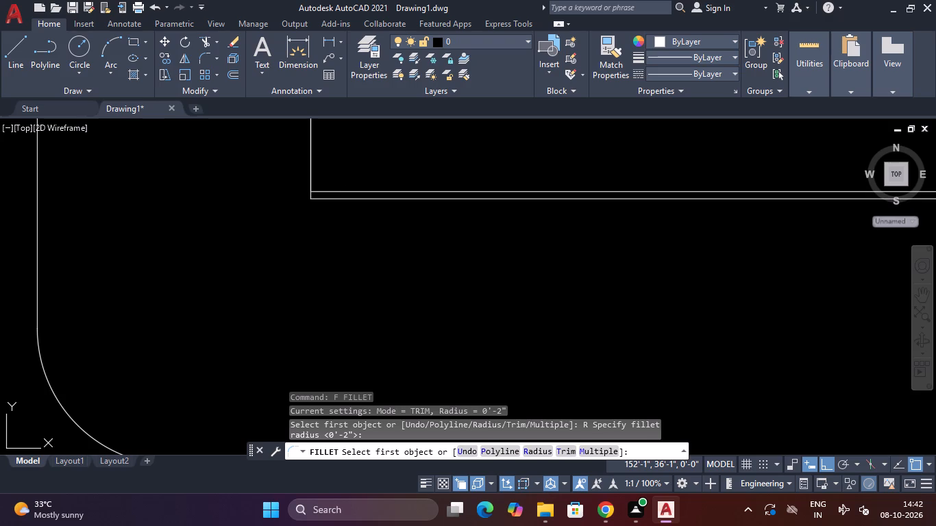
pyautogui.click(311, 177)
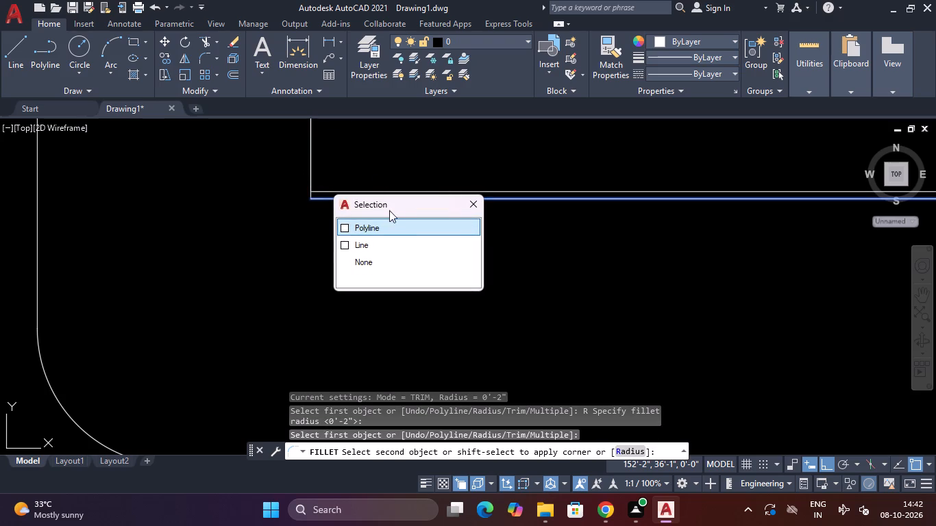
pyautogui.click(373, 240)
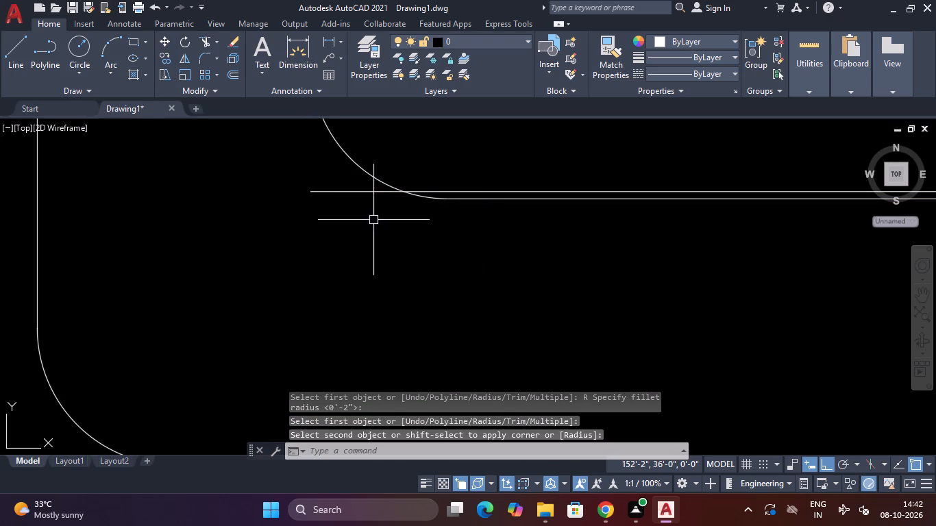
pyautogui.press('Escape')
# Trim the leftover straight line at the corner seat's rounded heel and along its bottom edge.
pyautogui.scroll(-3, 360, 206)
pyautogui.scroll(2, 358, 209)
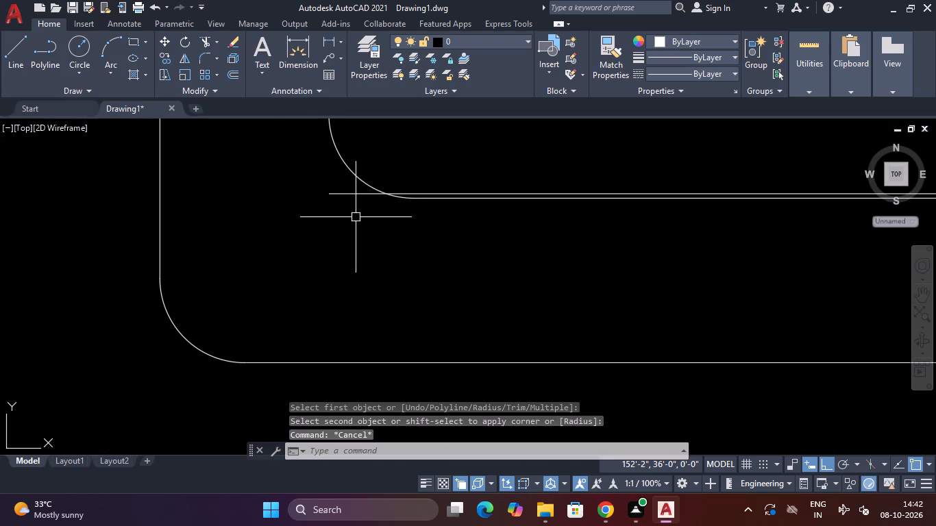
pyautogui.write('TR')
pyautogui.press('space')
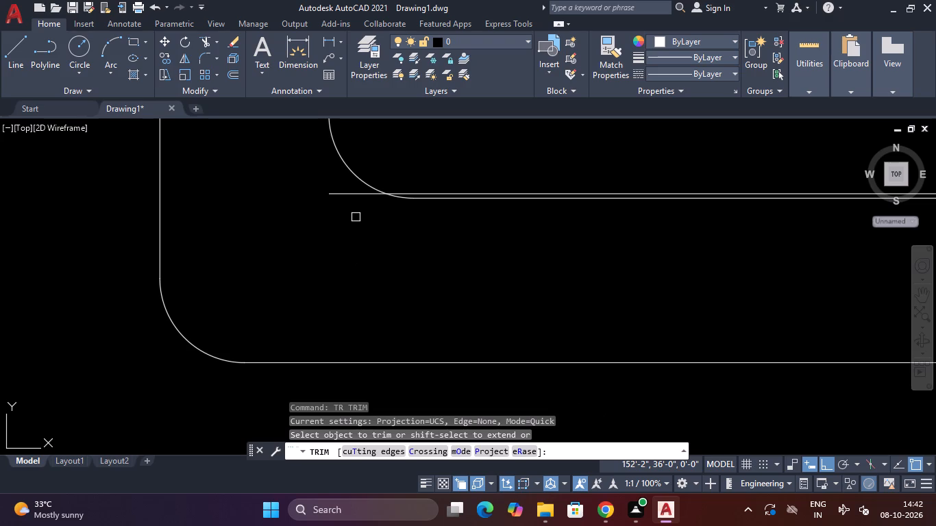
pyautogui.click(360, 195)
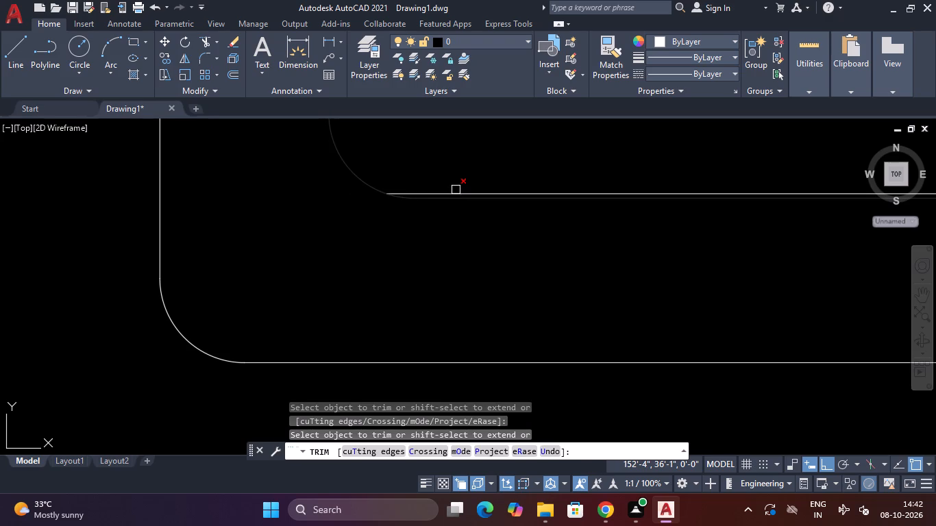
pyautogui.click(456, 190)
pyautogui.scroll(-2, 469, 183)
pyautogui.moveTo(534, 221); pyautogui.dragTo(410, 247, button='middle')
pyautogui.scroll(-2, 421, 251)
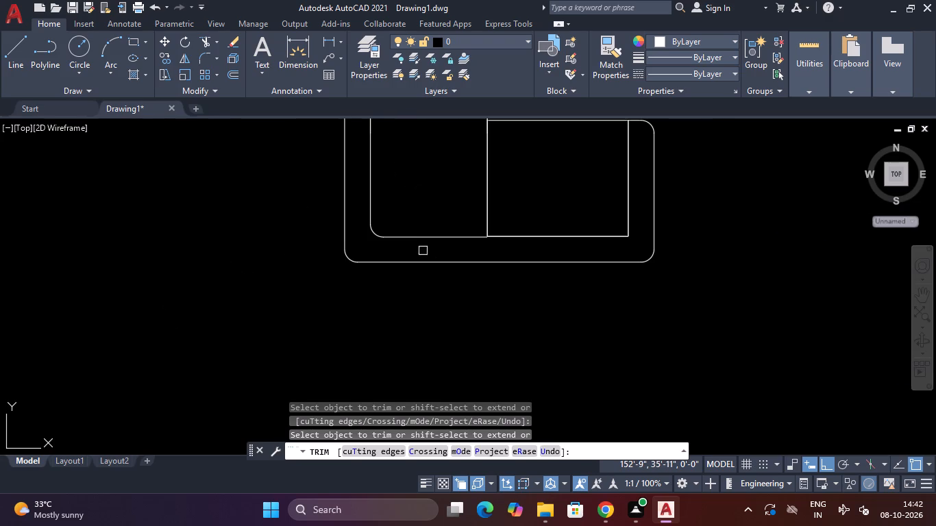
pyautogui.press('Escape')
# Fillet the short-leg seat's lower outer corner, beside the end arm, with a 2" radius.
pyautogui.scroll(-2, 555, 169)
pyautogui.moveTo(552, 173); pyautogui.dragTo(323, 241, button='middle')
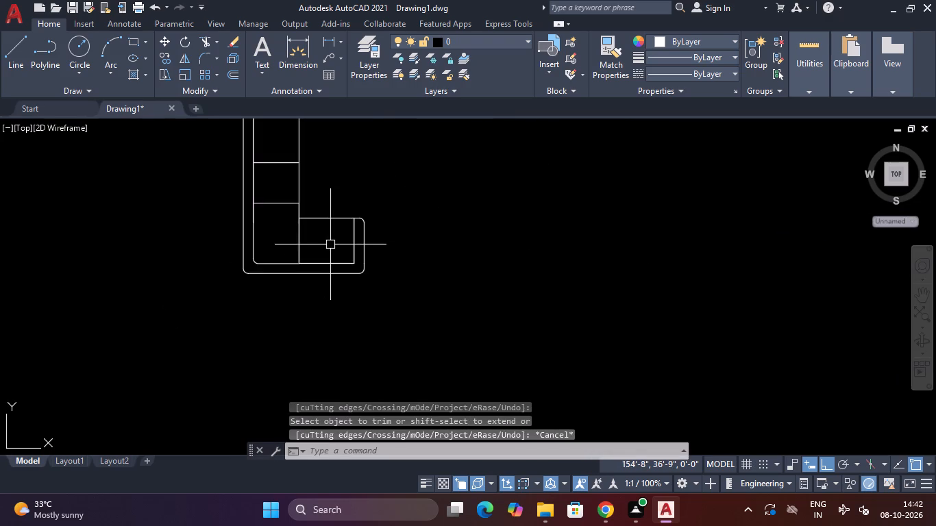
pyautogui.scroll(1, 330, 245)
pyautogui.scroll(-2, 330, 248)
pyautogui.moveTo(330, 249); pyautogui.dragTo(325, 260, button='middle')
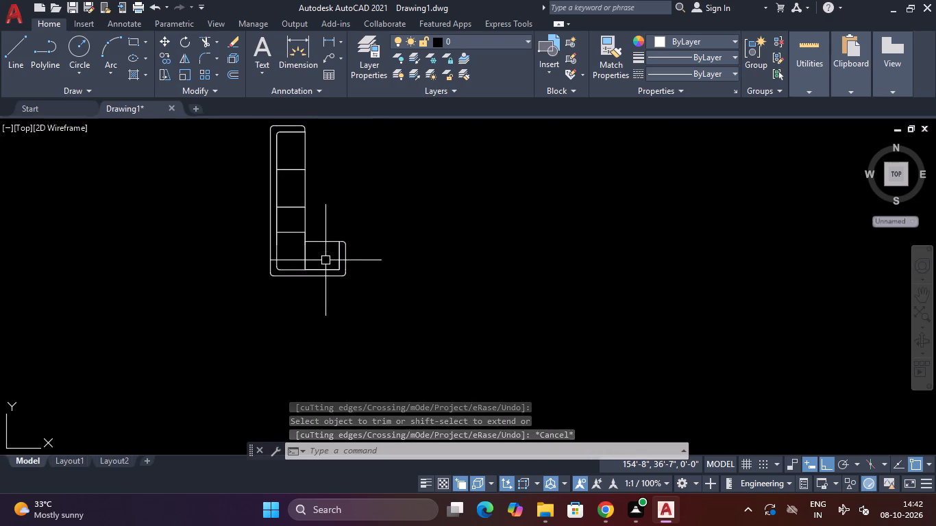
pyautogui.moveTo(326, 253); pyautogui.dragTo(347, 208, button='middle')
pyautogui.scroll(3, 345, 210)
pyautogui.press('space')
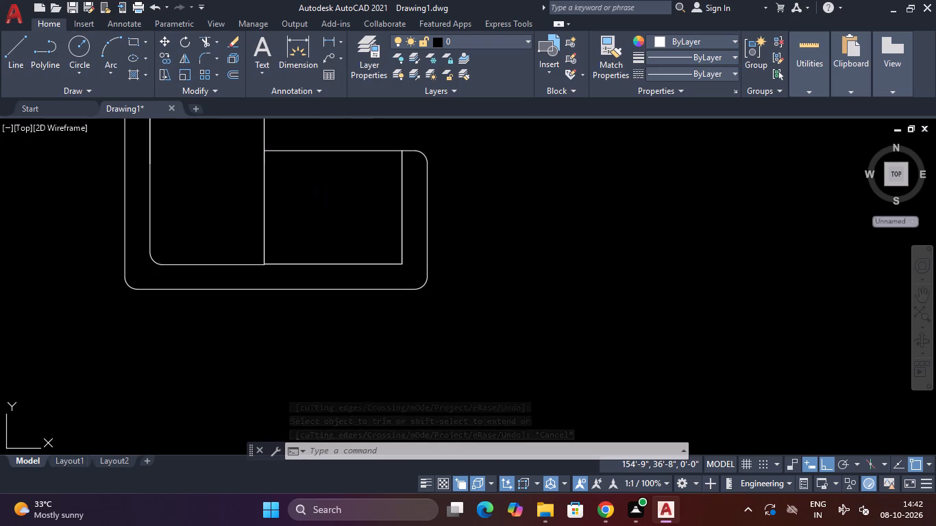
pyautogui.press('Escape')
pyautogui.write('F')
pyautogui.press('space')
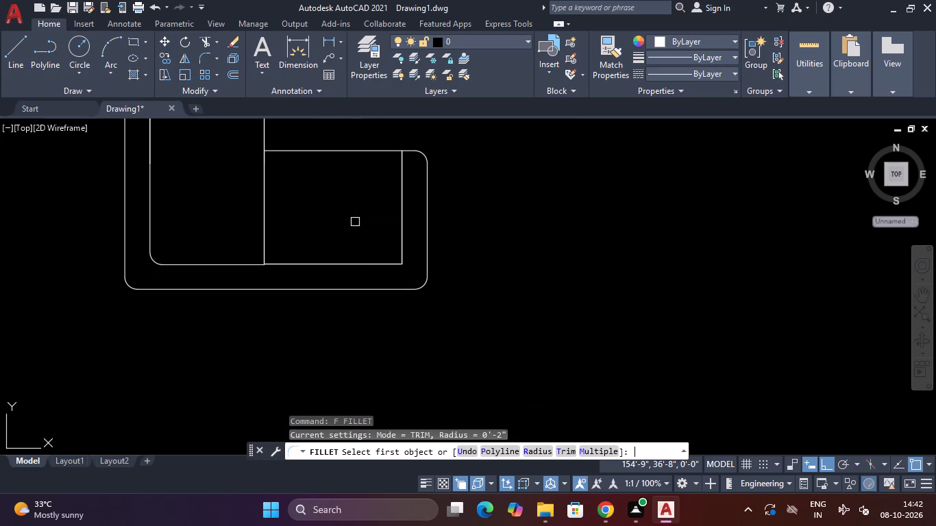
pyautogui.write('R')
pyautogui.press('space')
pyautogui.press('space')
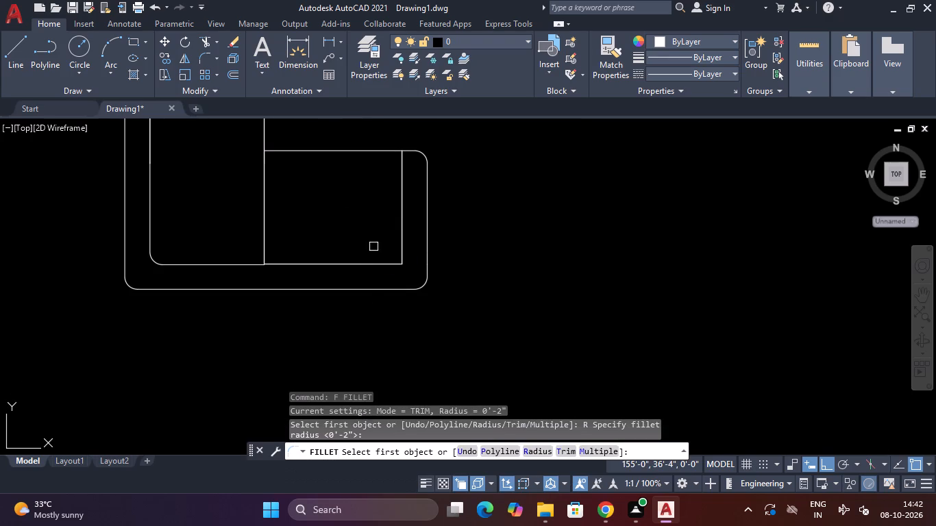
pyautogui.click(381, 262)
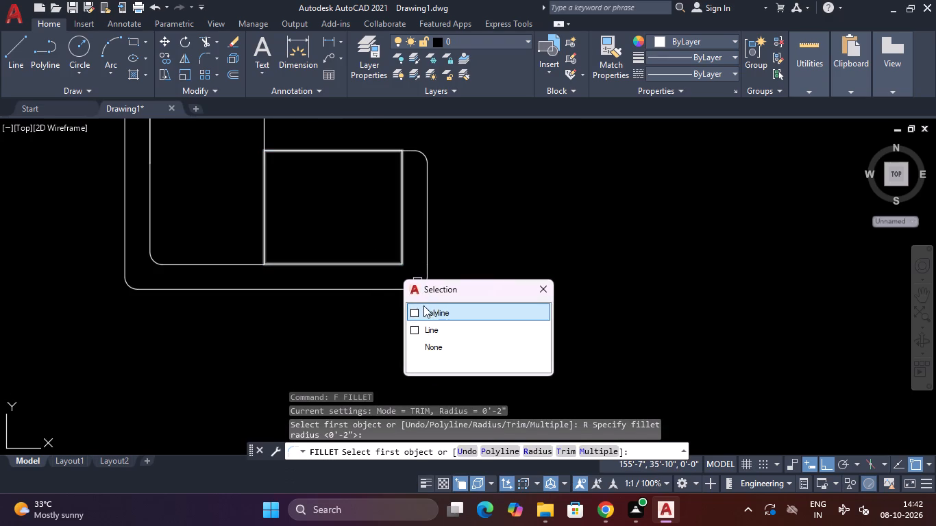
pyautogui.click(425, 310)
pyautogui.click(402, 249)
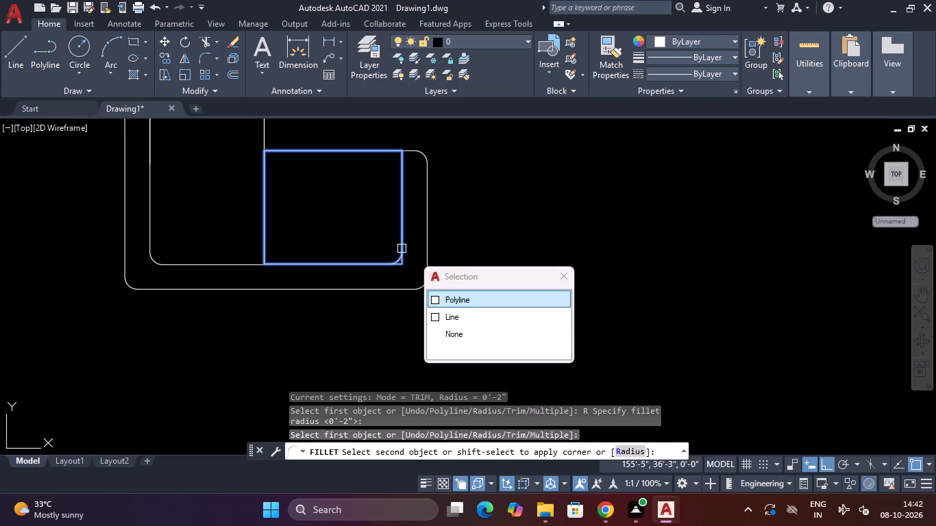
pyautogui.click(442, 299)
pyautogui.press('Escape')
# Trim the leftover square corner lines outside the short-leg seat's rounded lower outer corner.
pyautogui.scroll(3, 406, 271)
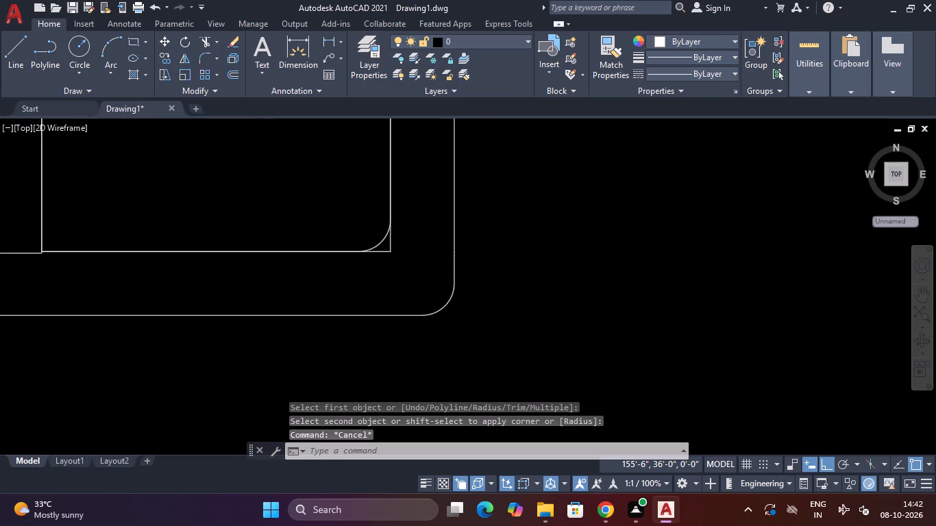
pyautogui.write('TR')
pyautogui.press('space')
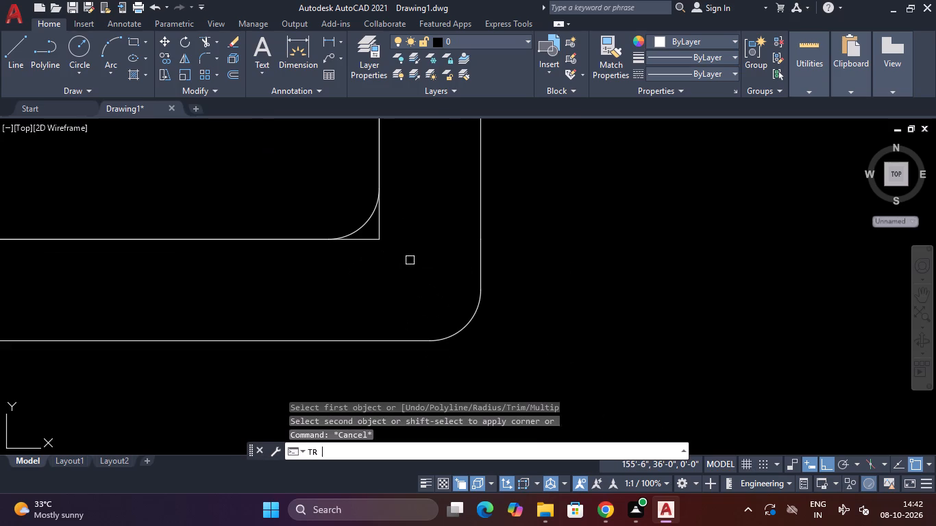
pyautogui.click(382, 227)
pyautogui.click(372, 238)
pyautogui.scroll(-3, 378, 236)
pyautogui.press('Escape')
# Trim away the vertical divider between the corner seat and short-leg seat, including the stub below the short leg's top edge.
pyautogui.scroll(-2, 544, 208)
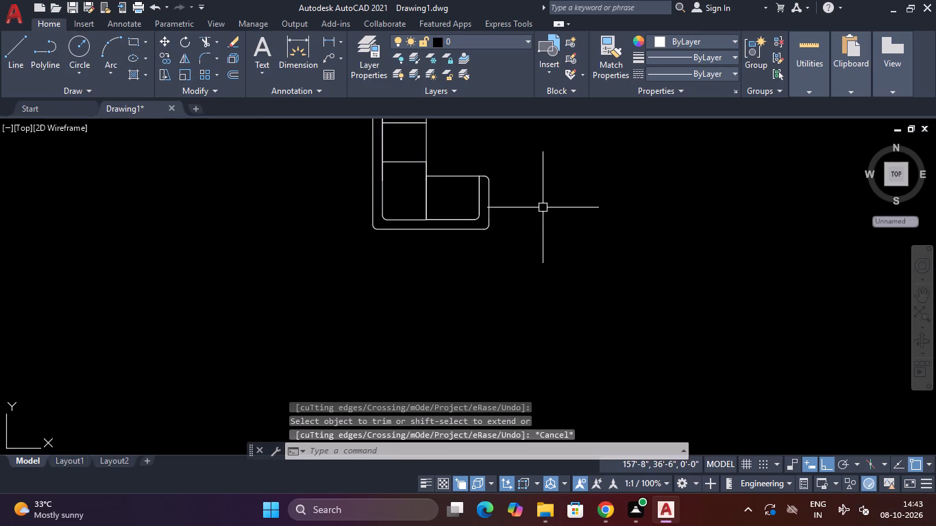
pyautogui.moveTo(535, 223); pyautogui.dragTo(489, 367, button='middle')
pyautogui.scroll(-1, 478, 278)
pyautogui.scroll(1, 477, 277)
pyautogui.moveTo(474, 279); pyautogui.dragTo(509, 260, button='middle')
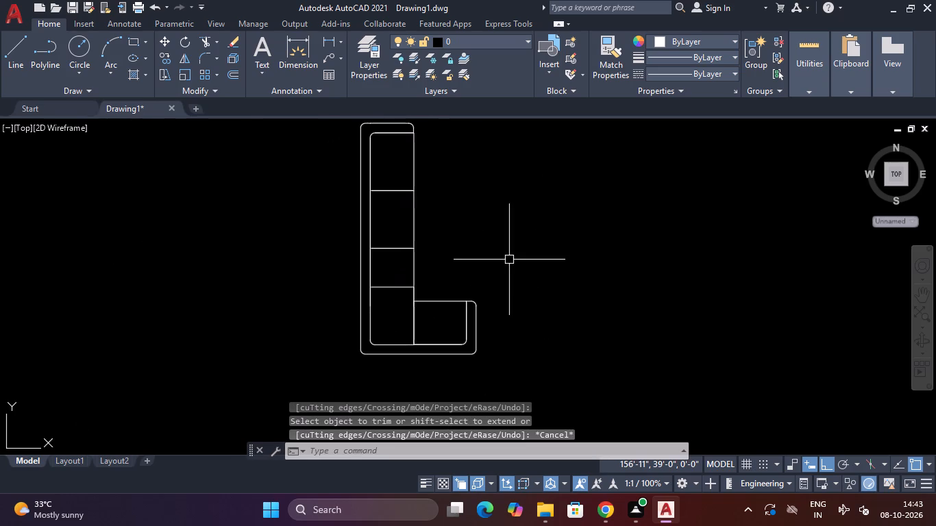
pyautogui.scroll(1, 407, 316)
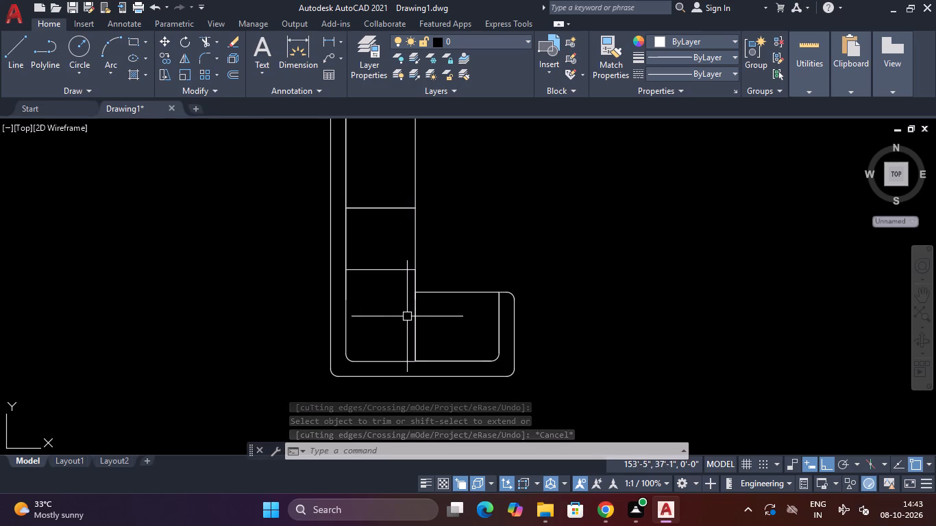
pyautogui.write('TR')
pyautogui.press('space')
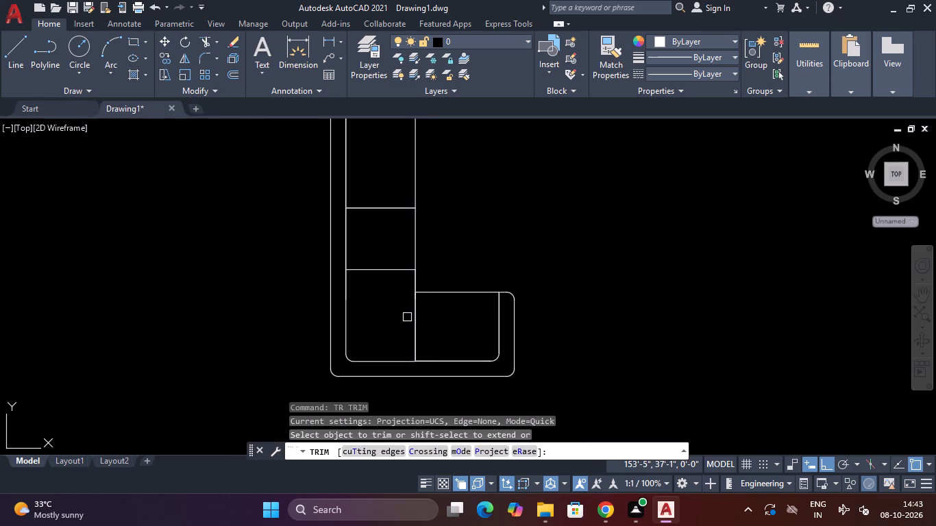
pyautogui.click(407, 317)
pyautogui.click(451, 314)
pyautogui.scroll(3, 407, 305)
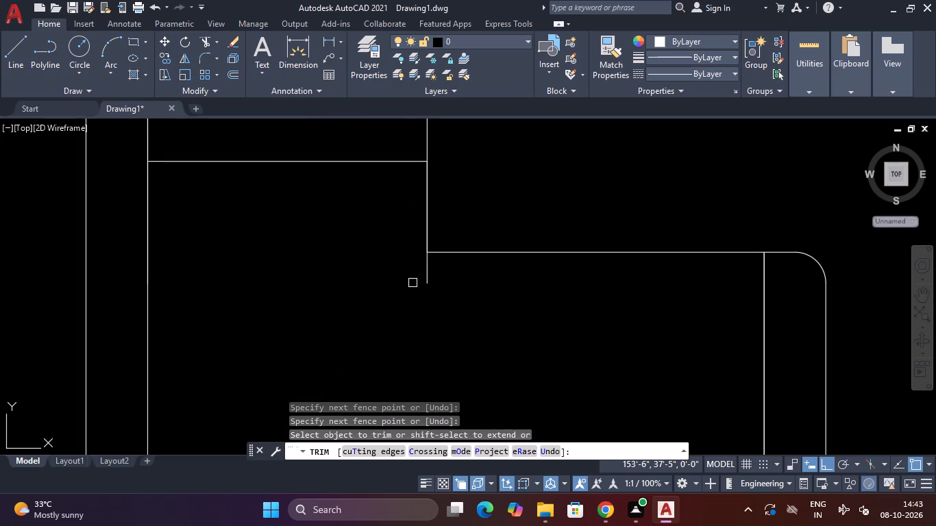
pyautogui.click(411, 275)
pyautogui.click(443, 272)
pyautogui.scroll(-3, 447, 277)
pyautogui.press('Escape')
pyautogui.scroll(-3, 445, 295)
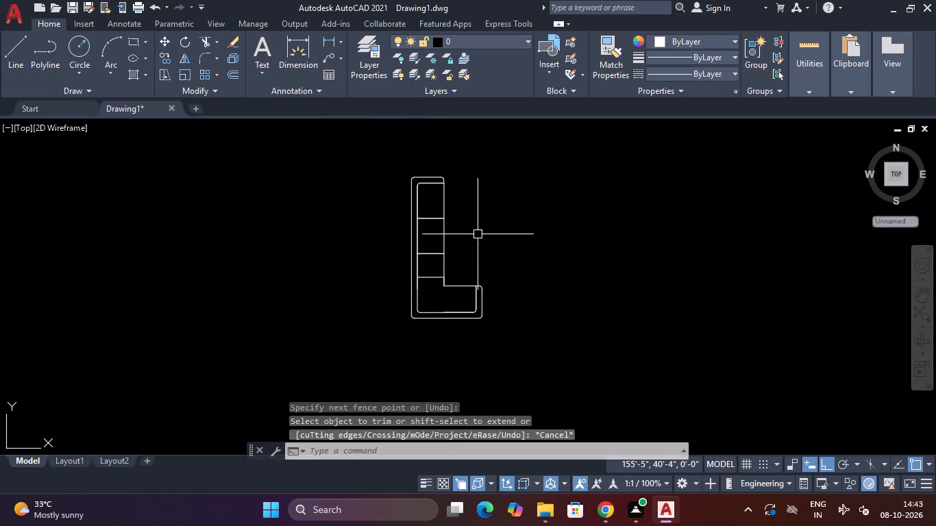
# Move the corner seat's upper divider and its attached short vertical about 6" down, aligning the divider with the short leg's top edge.
pyautogui.moveTo(482, 215); pyautogui.dragTo(437, 234, button='middle')
pyautogui.scroll(3, 390, 314)
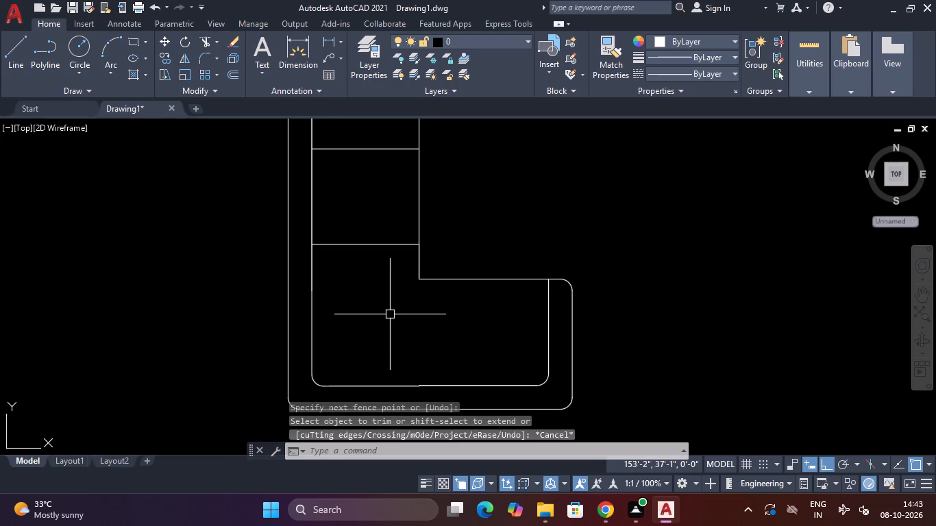
pyautogui.press('Escape')
pyautogui.moveTo(363, 211); pyautogui.dragTo(360, 219)
pyautogui.click(347, 264)
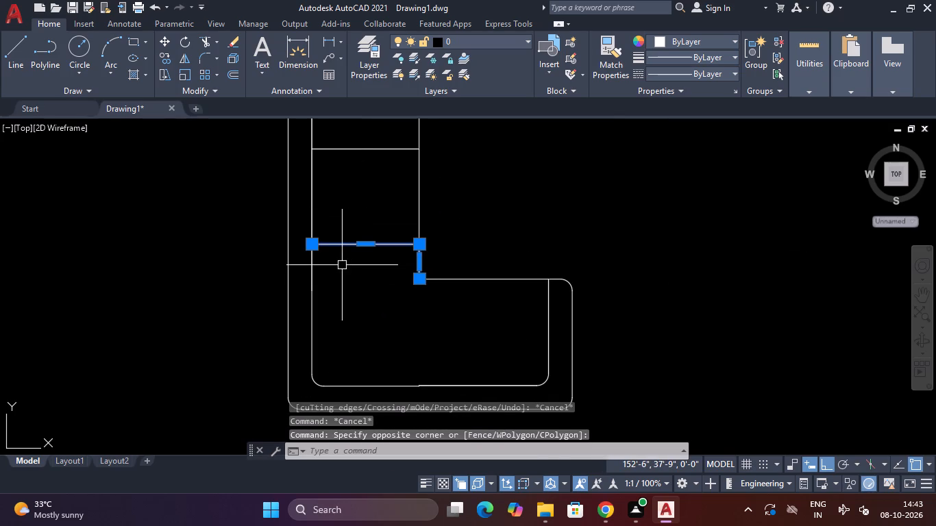
pyautogui.write('M')
pyautogui.press('space')
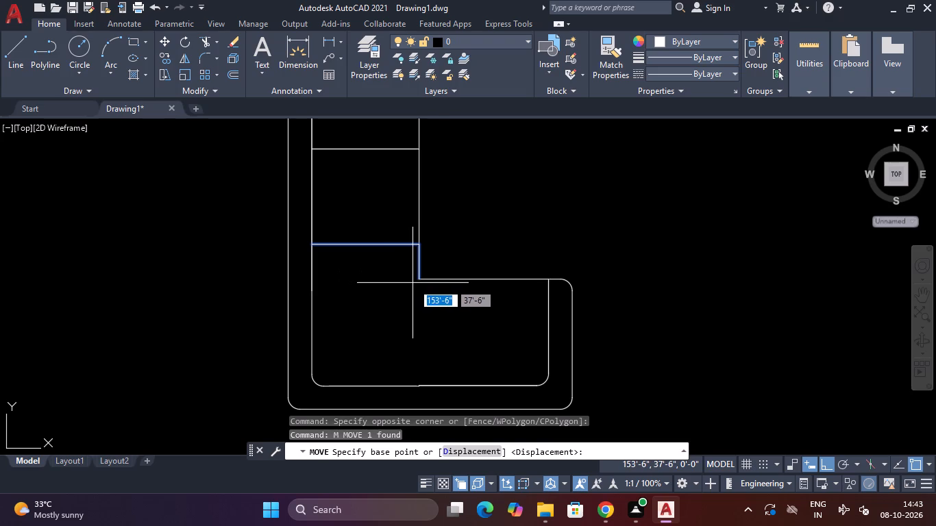
pyautogui.click(419, 279)
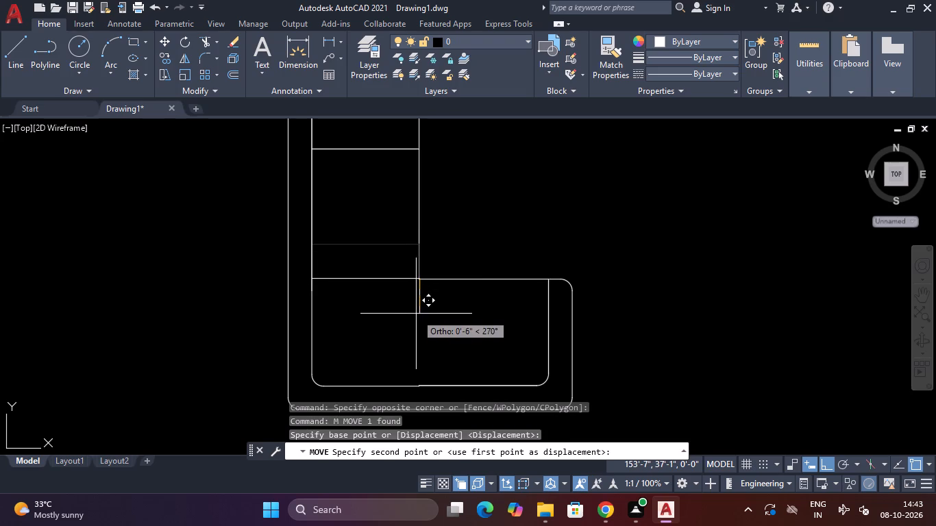
pyautogui.click(416, 314)
pyautogui.press('Escape')
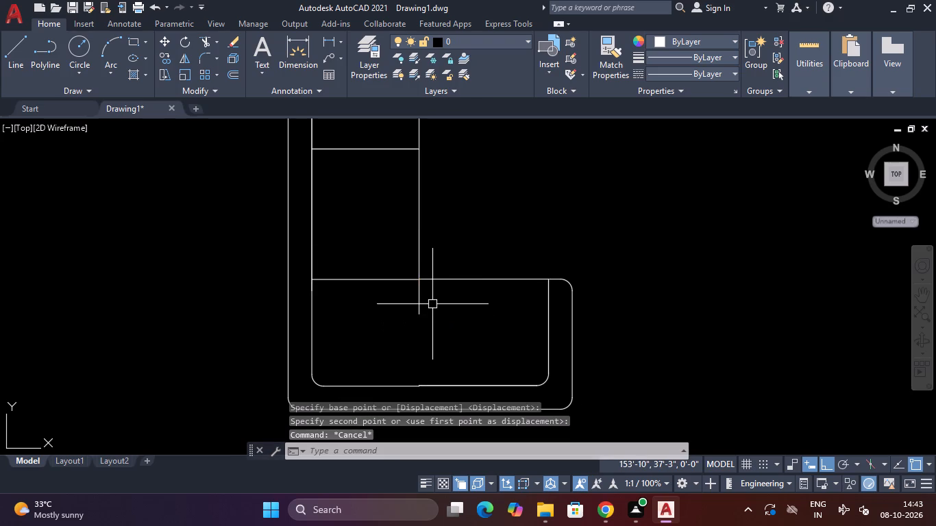
# Trim the vertical stub hanging below the moved divider at the sofa's inner corner.
pyautogui.write('TR')
pyautogui.press('space')
pyautogui.click(426, 304)
pyautogui.click(407, 305)
pyautogui.scroll(-2, 408, 308)
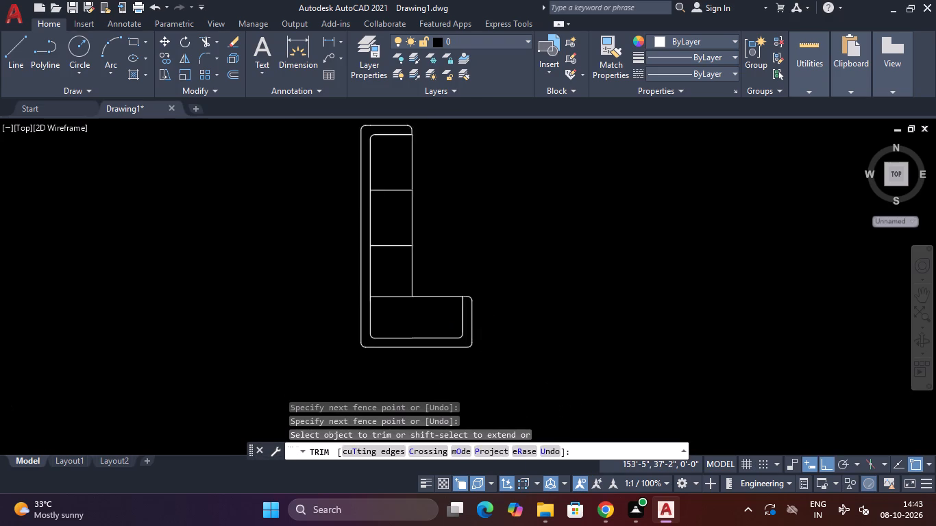
pyautogui.scroll(-1, 408, 308)
pyautogui.press('Escape')
pyautogui.scroll(1, 426, 286)
# Draw a vertical line about 1'-6" long from the sofa's inner corner to the bottom seat edge, dividing the corner and short-leg seats.
pyautogui.write('L')
pyautogui.press('space')
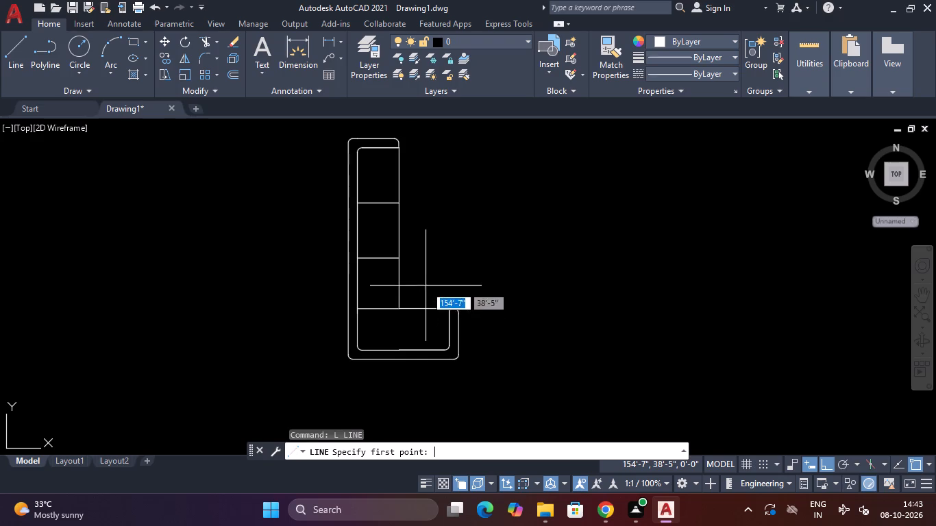
pyautogui.click(400, 308)
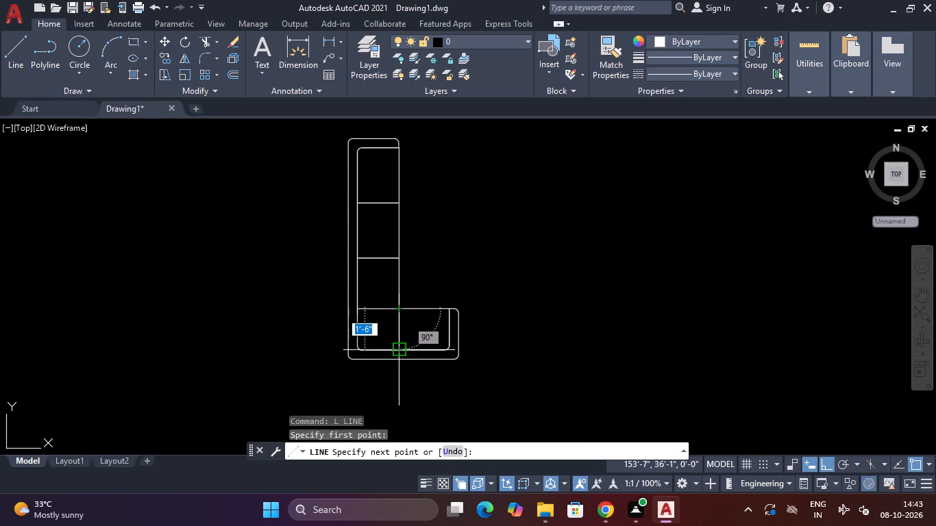
pyautogui.click(398, 348)
pyautogui.press('Escape')
# Examine the sofa's seat edges around the new divider and compare the furniture with the floor plan's living area.
pyautogui.scroll(-2, 423, 331)
pyautogui.scroll(3, 415, 330)
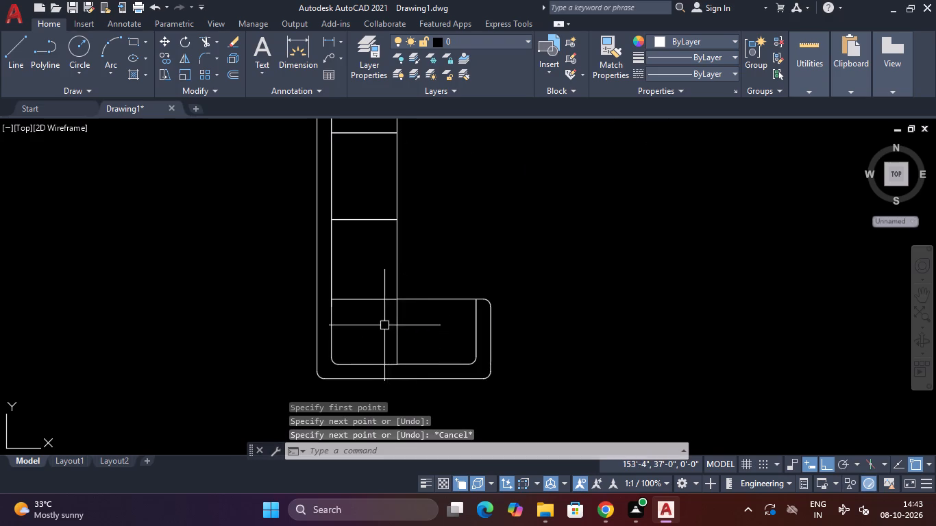
pyautogui.scroll(1, 379, 301)
pyautogui.scroll(-1, 380, 338)
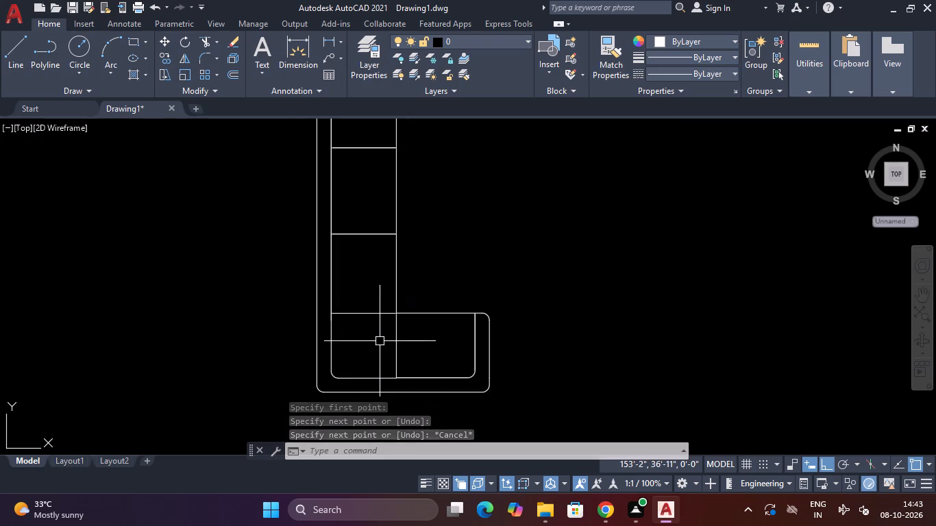
pyautogui.moveTo(380, 343); pyautogui.dragTo(410, 309, button='middle')
pyautogui.scroll(4, 426, 348)
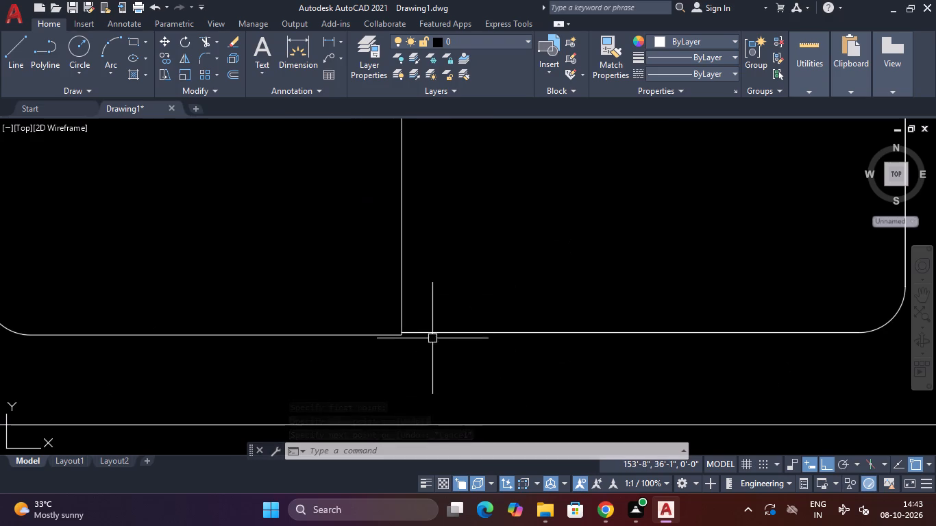
pyautogui.scroll(-3, 410, 347)
pyautogui.moveTo(434, 294); pyautogui.dragTo(421, 379, button='middle')
pyautogui.scroll(-1, 423, 367)
pyautogui.scroll(-2, 446, 246)
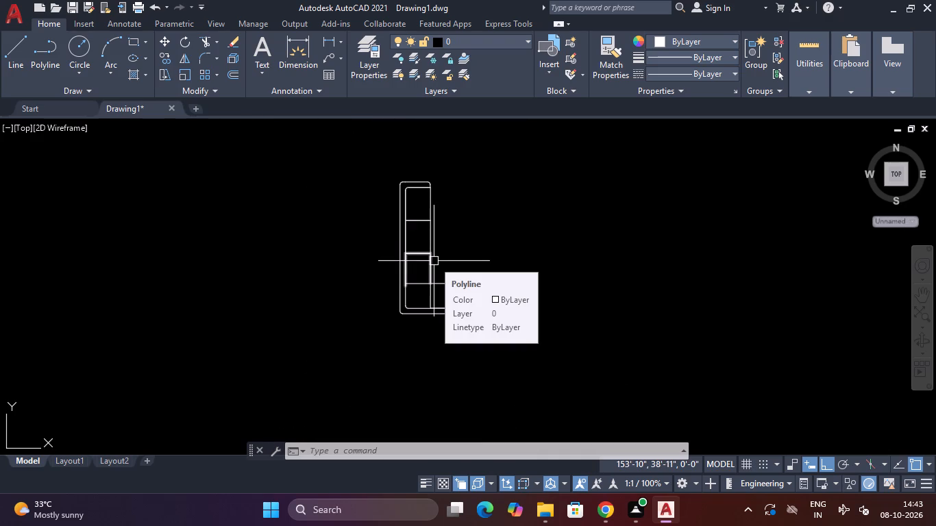
pyautogui.scroll(-1, 484, 220)
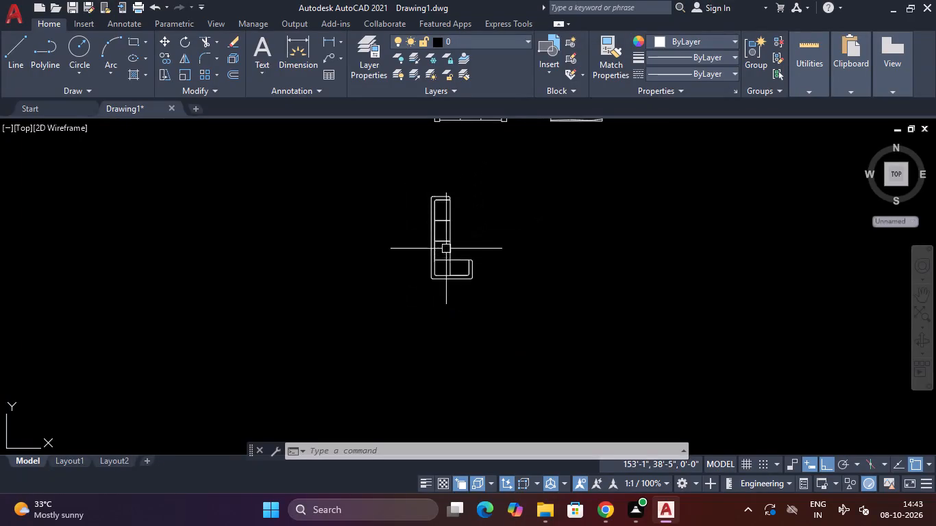
pyautogui.scroll(1, 459, 216)
pyautogui.scroll(-2, 476, 188)
pyautogui.moveTo(476, 186); pyautogui.dragTo(356, 327, button='middle')
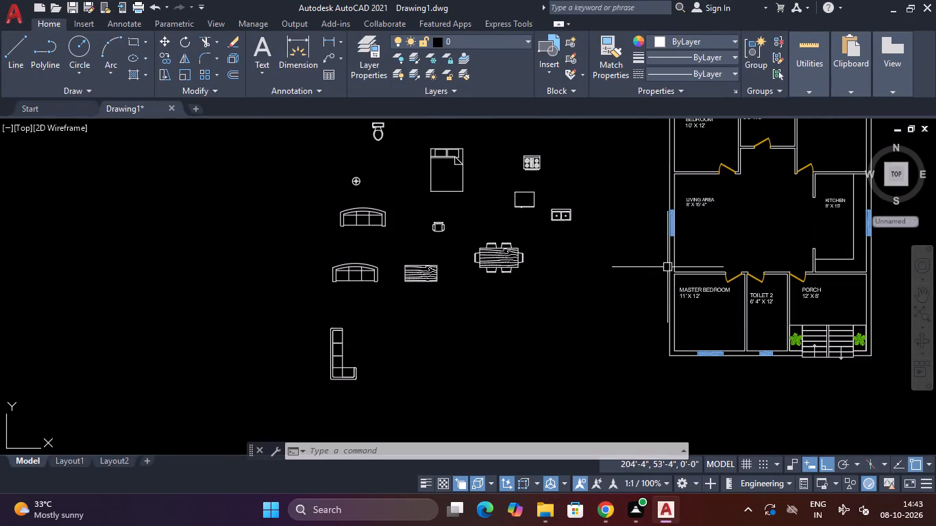
pyautogui.scroll(1, 722, 216)
pyautogui.moveTo(698, 231); pyautogui.dragTo(353, 306, button='middle')
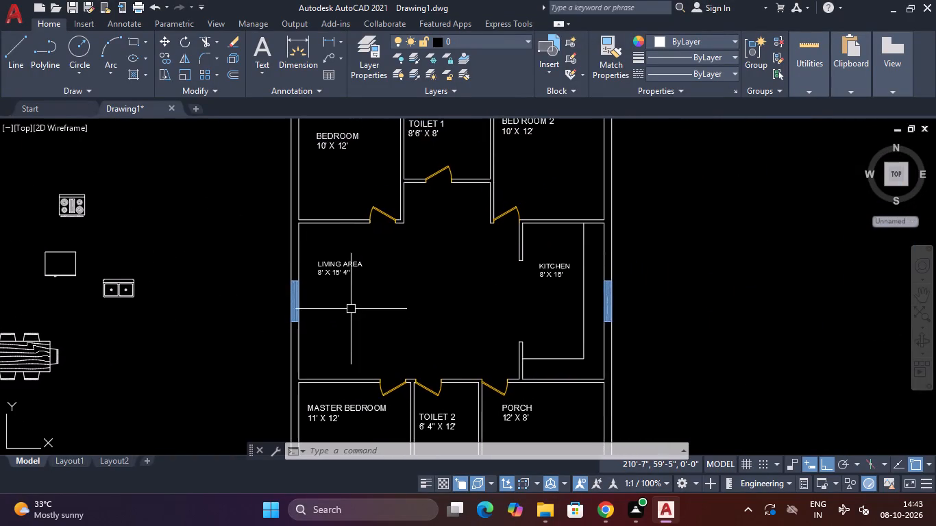
pyautogui.scroll(-1, 364, 304)
pyautogui.moveTo(404, 314); pyautogui.dragTo(461, 276, button='middle')
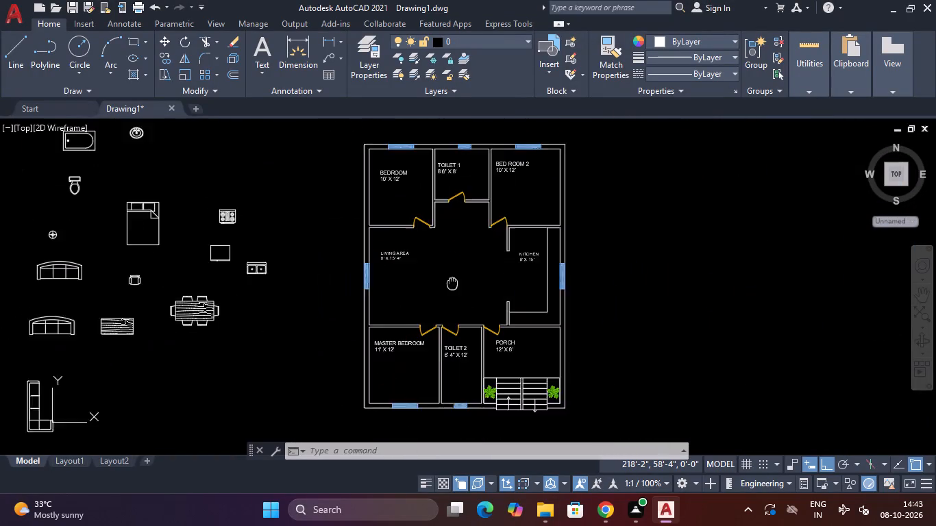
pyautogui.moveTo(461, 276); pyautogui.dragTo(685, 164, button='middle')
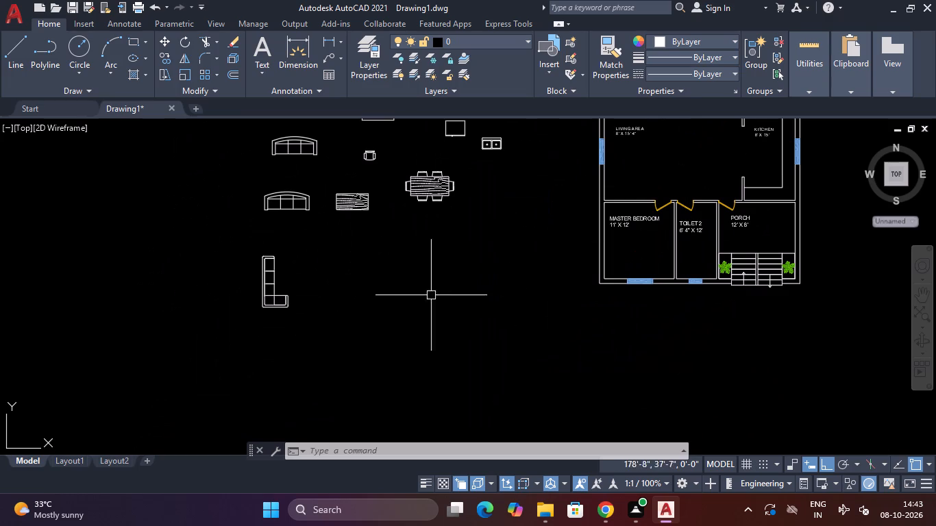
# Join the connected segments of the whole L-shaped sofa.
pyautogui.click(289, 238)
pyautogui.click(253, 328)
pyautogui.press('m')
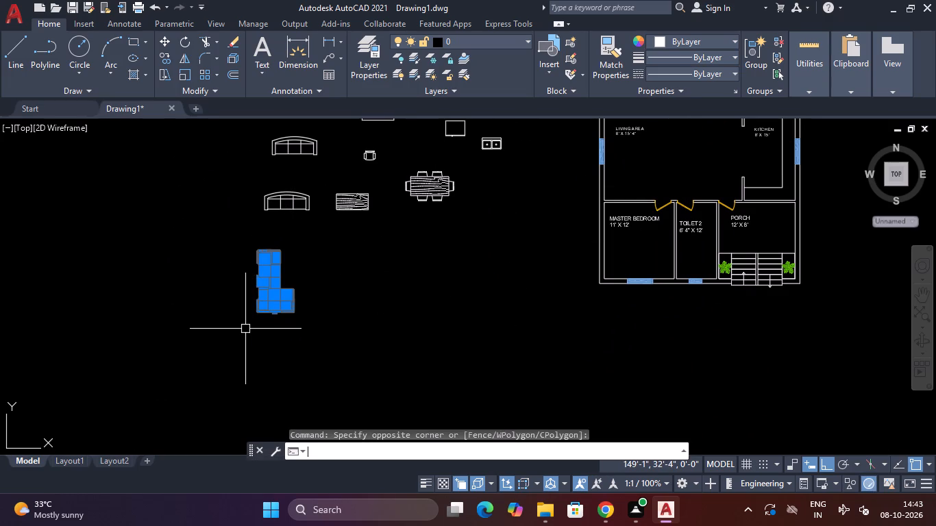
pyautogui.press('BackSpace')
pyautogui.write('J')
pyautogui.press('space')
# Group all the objects of the L-shaped sofa.
pyautogui.click(299, 241)
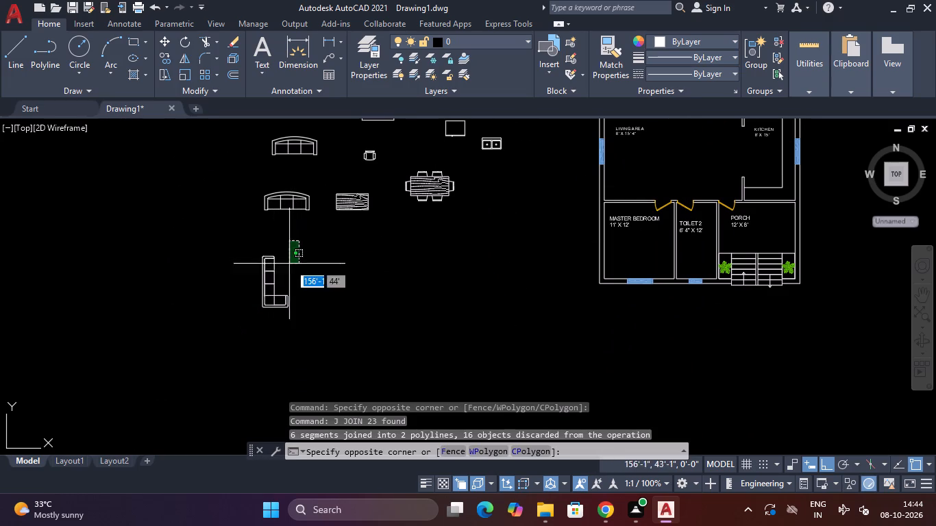
pyautogui.click(243, 342)
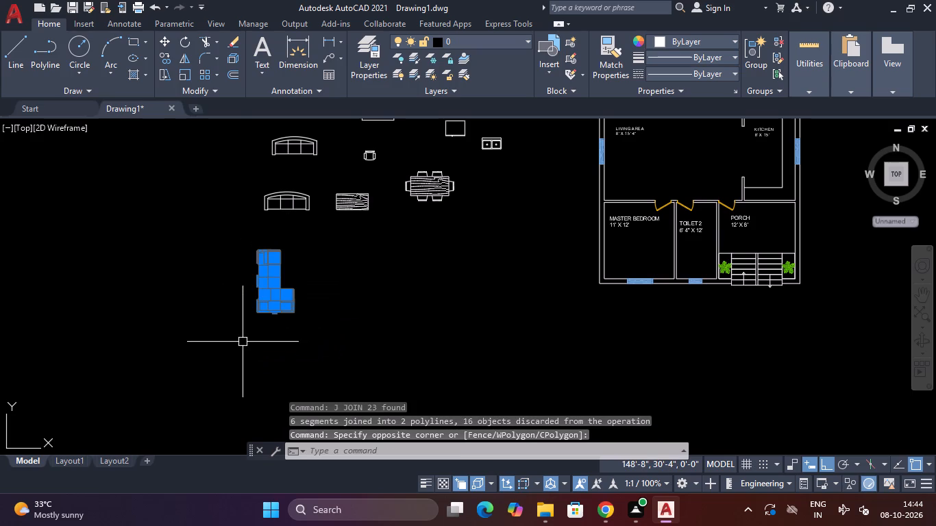
pyautogui.write('G')
pyautogui.press('space')
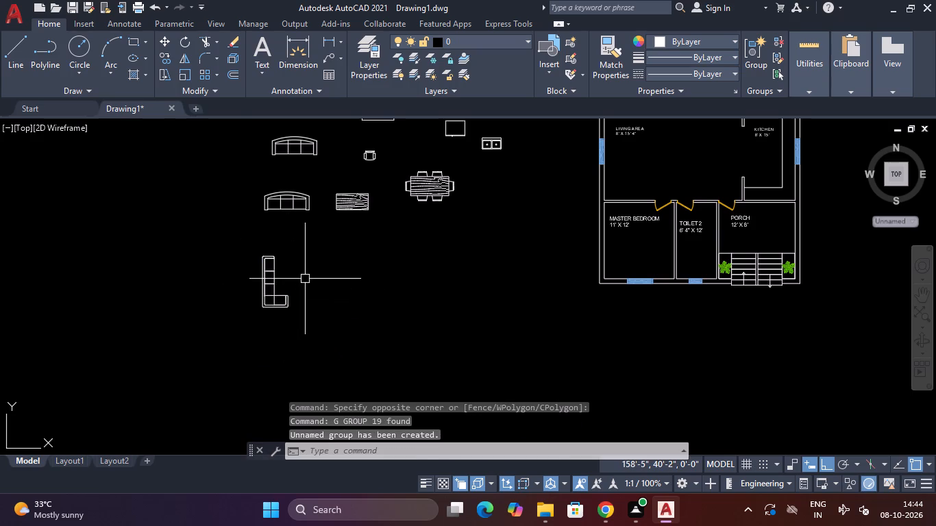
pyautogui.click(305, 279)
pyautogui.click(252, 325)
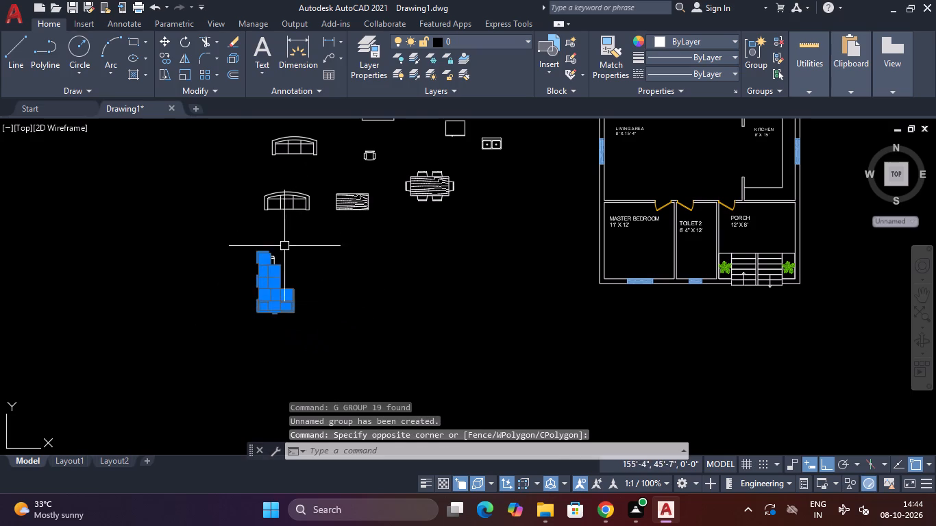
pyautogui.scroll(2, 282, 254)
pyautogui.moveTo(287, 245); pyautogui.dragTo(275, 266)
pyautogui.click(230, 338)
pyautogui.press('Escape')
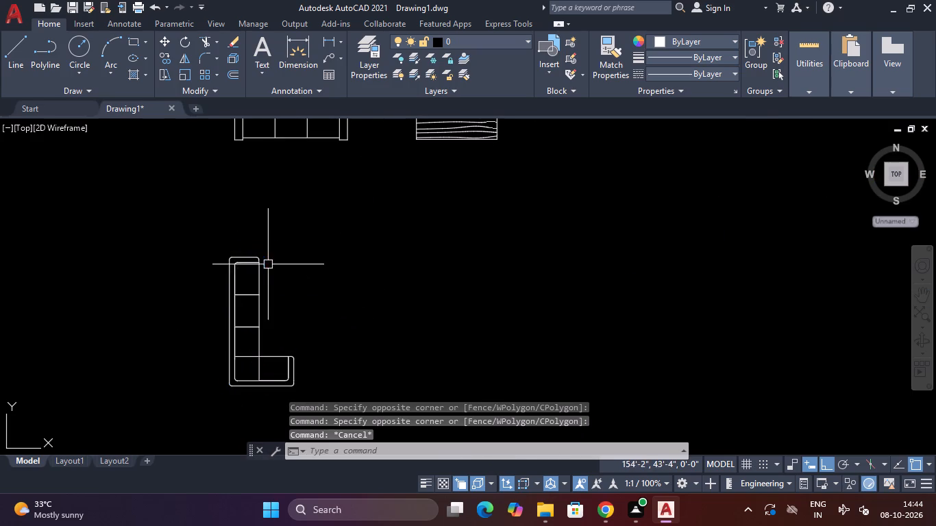
# Define the L-shaped sofa as block SOFA, with its base point at the outer rounded corner of the long leg's top end.
pyautogui.moveTo(306, 191); pyautogui.dragTo(306, 205)
pyautogui.click(175, 408)
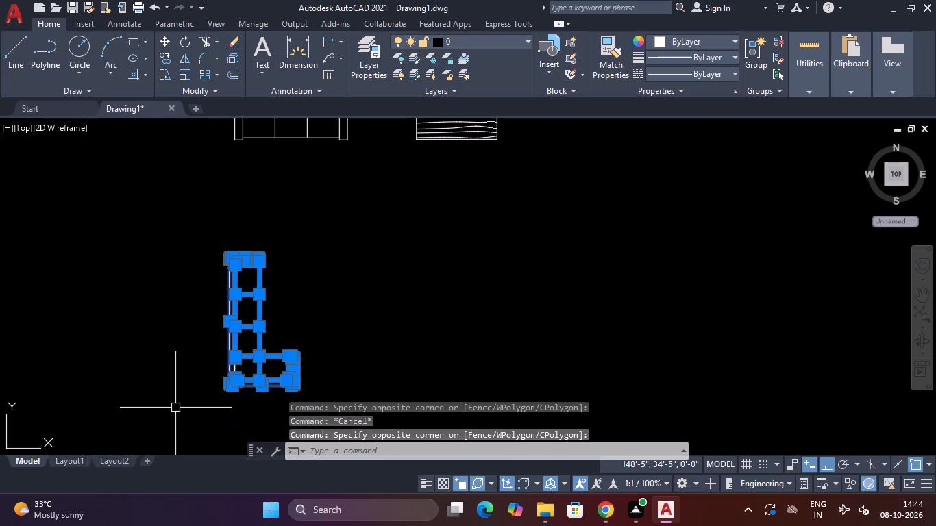
pyautogui.write('B')
pyautogui.press('space')
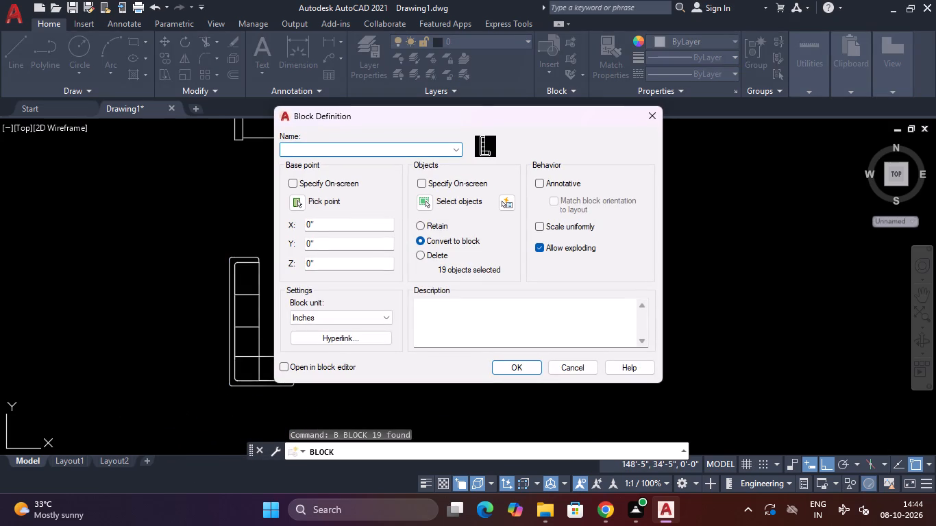
pyautogui.write('SOFA')
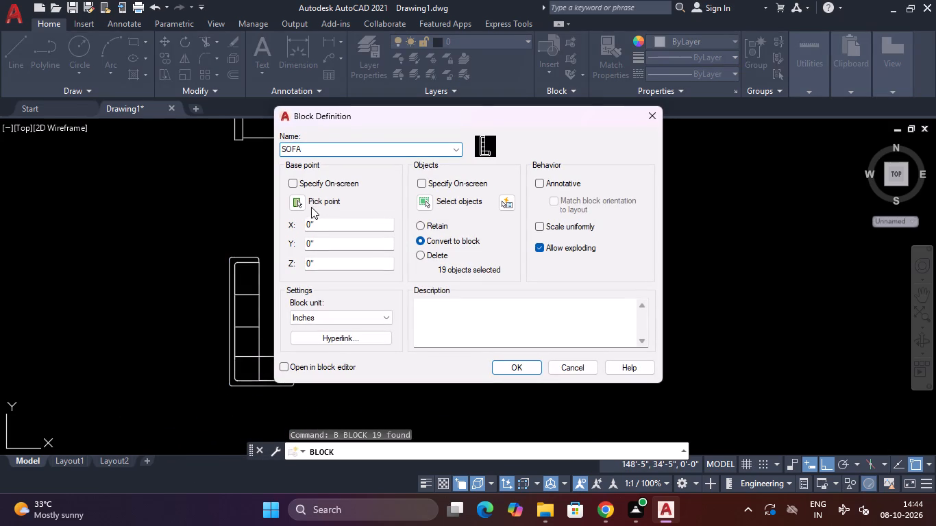
pyautogui.click(301, 206)
pyautogui.click(233, 256)
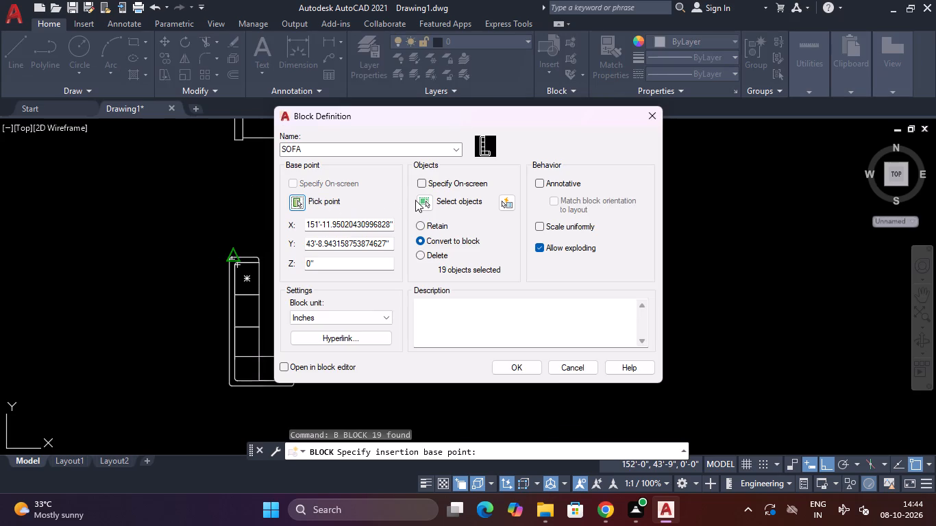
pyautogui.click(432, 200)
pyautogui.click(210, 248)
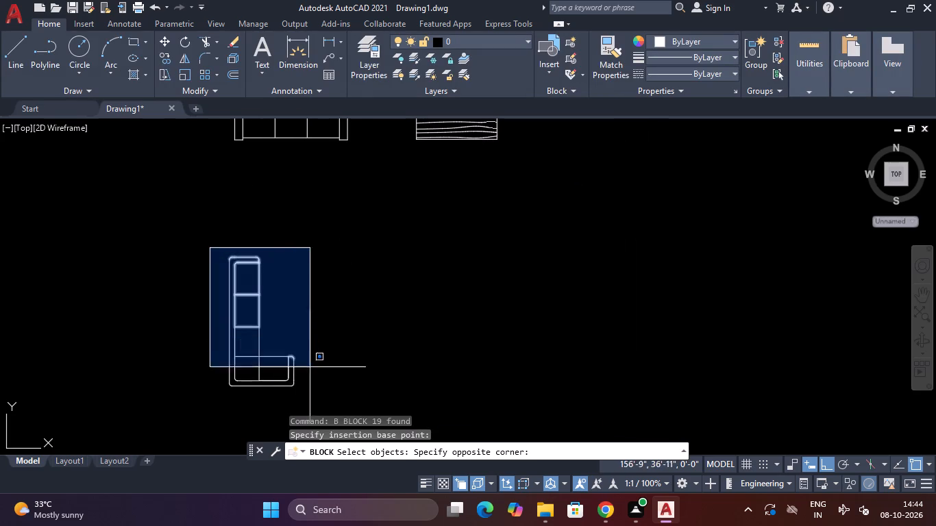
pyautogui.click(321, 402)
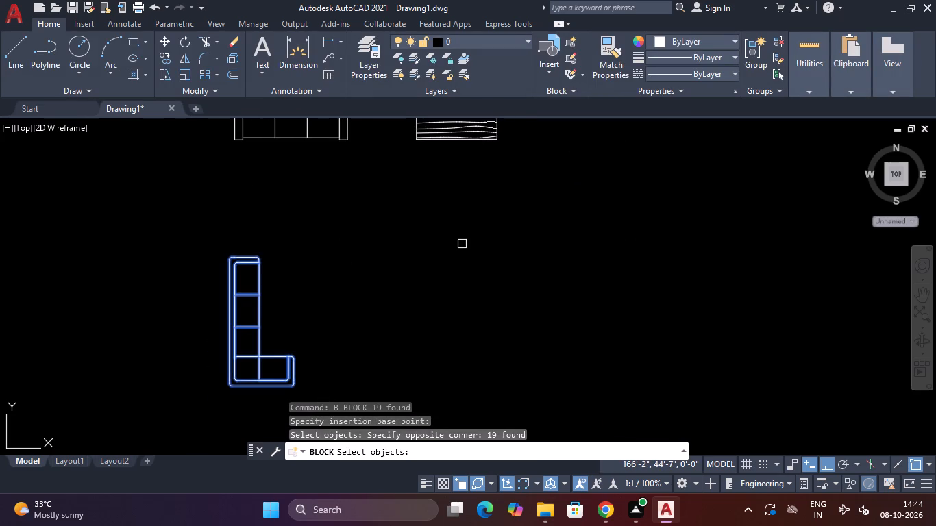
pyautogui.press('Return')
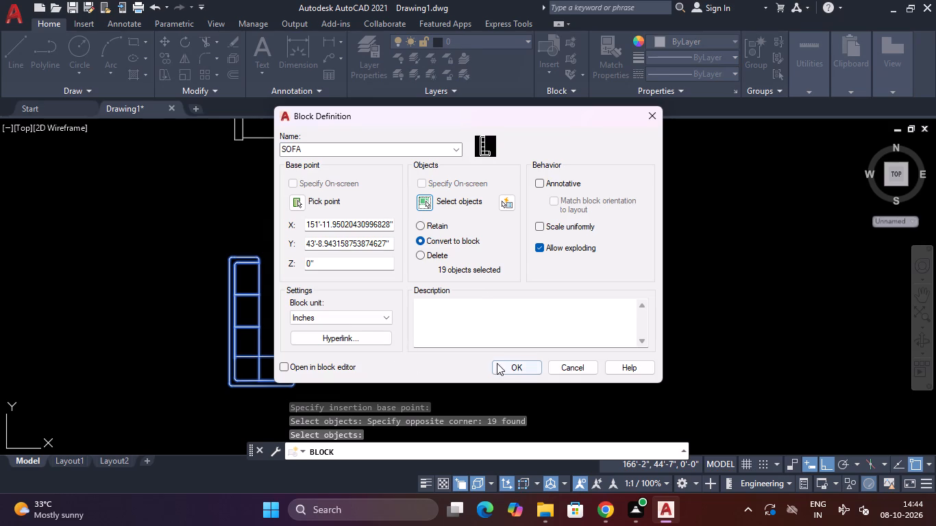
pyautogui.click(504, 363)
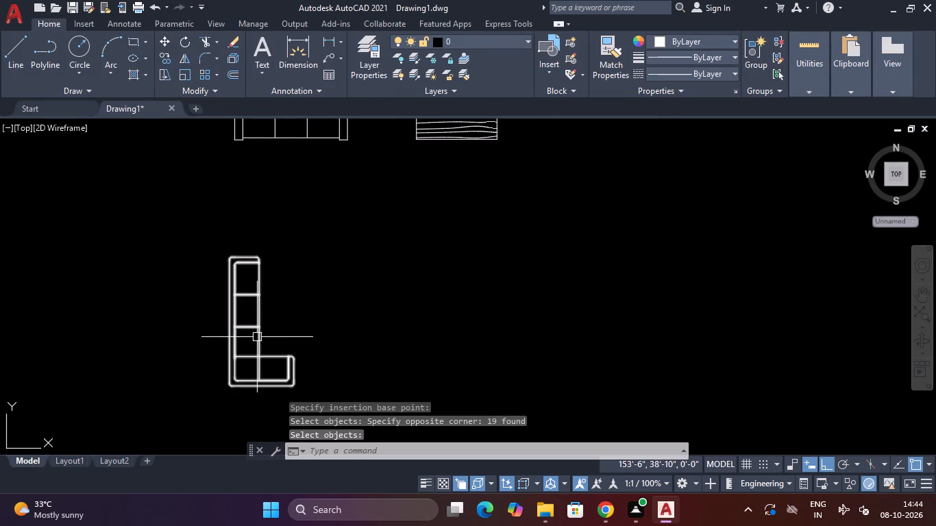
# Move the SOFA block into the living area, beside the outer wall with the window and below the room label.
pyautogui.click(257, 337)
pyautogui.moveTo(305, 310); pyautogui.dragTo(350, 267, button='middle')
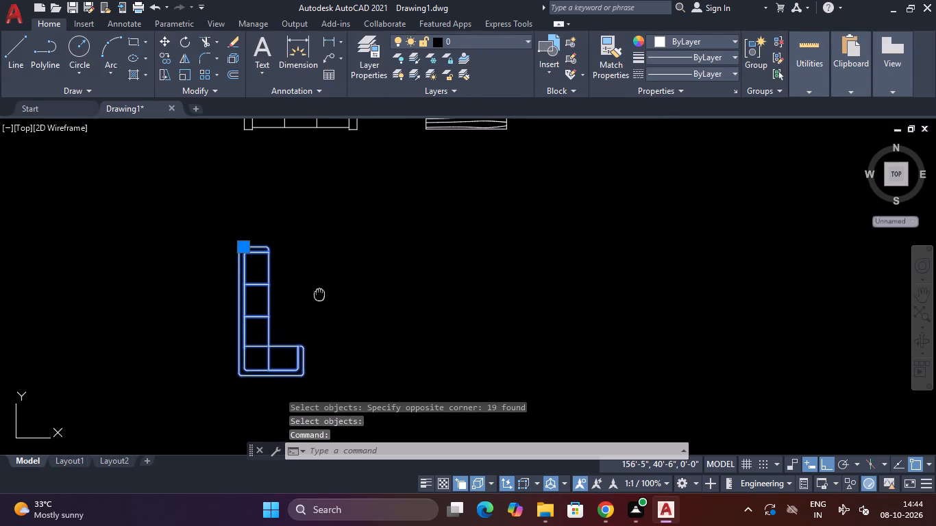
pyautogui.moveTo(350, 267); pyautogui.dragTo(360, 255, button='middle')
pyautogui.write('M')
pyautogui.press('space')
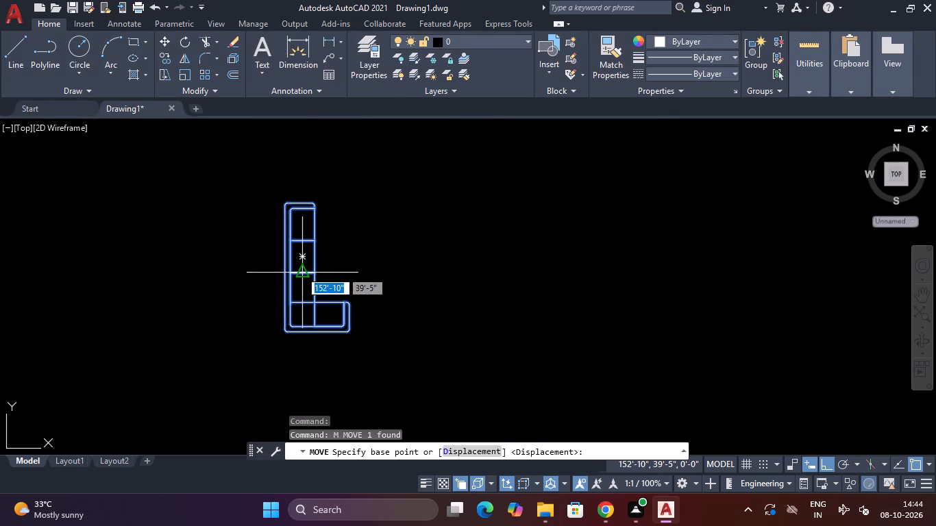
pyautogui.click(304, 258)
pyautogui.scroll(-3, 428, 248)
pyautogui.moveTo(430, 245); pyautogui.dragTo(373, 276, button='middle')
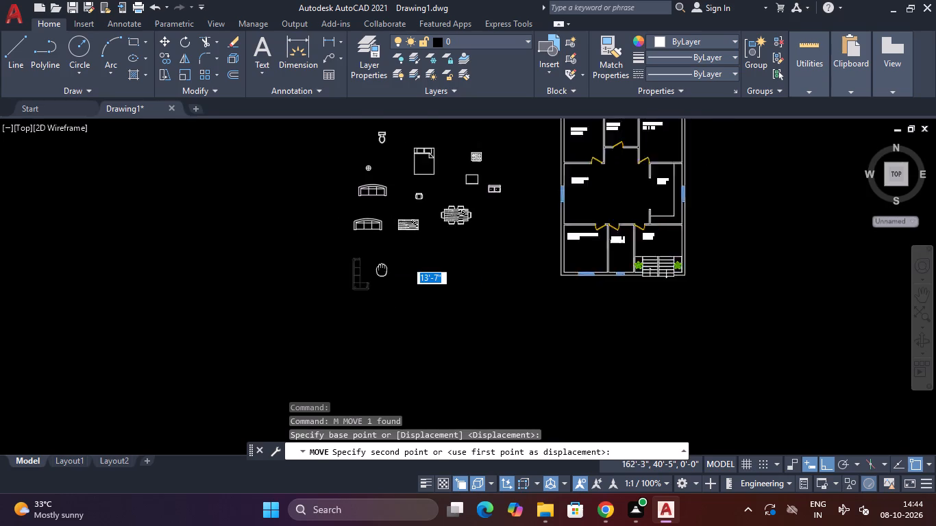
pyautogui.moveTo(373, 276); pyautogui.dragTo(280, 331, button='middle')
pyautogui.press('F8')
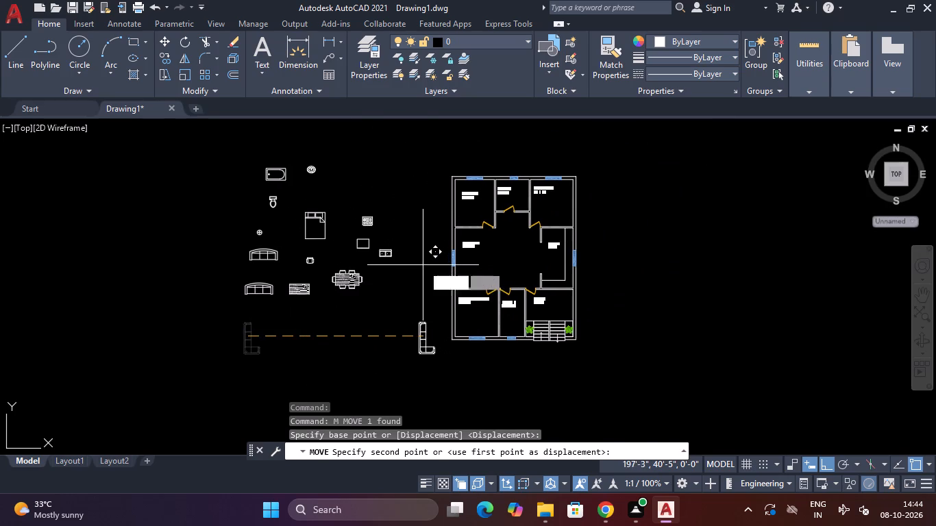
pyautogui.scroll(2, 461, 254)
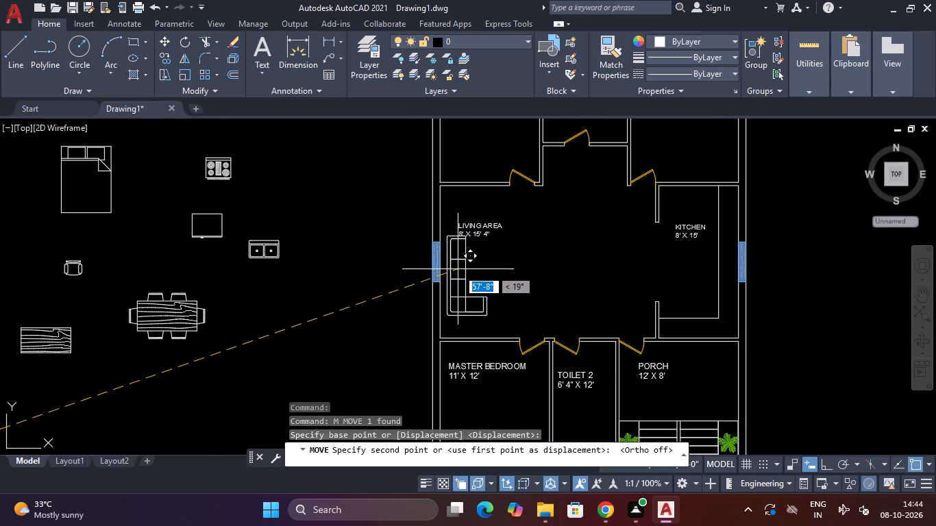
pyautogui.scroll(1, 456, 264)
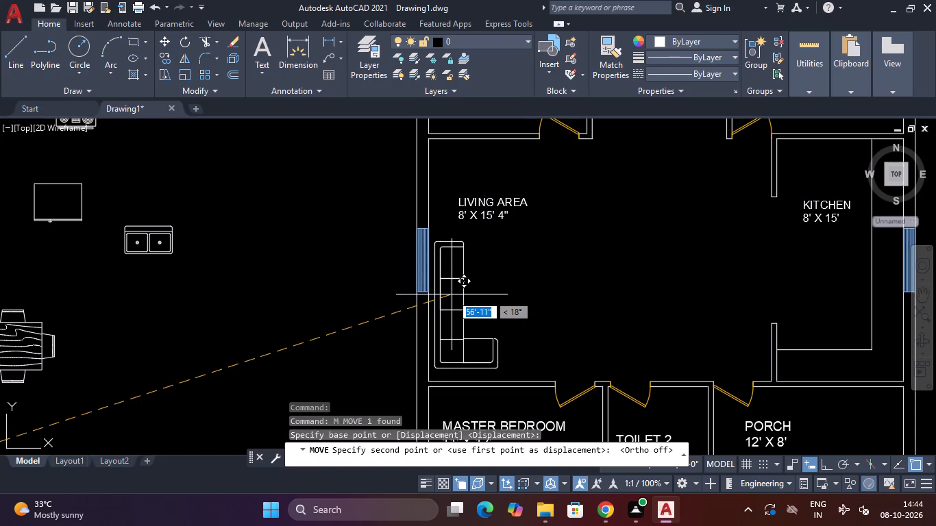
pyautogui.click(452, 295)
pyautogui.press('Escape')
# Copy the sofa to the middle of the living area, about 10'-9" from the original.
pyautogui.click(476, 234)
pyautogui.click(448, 334)
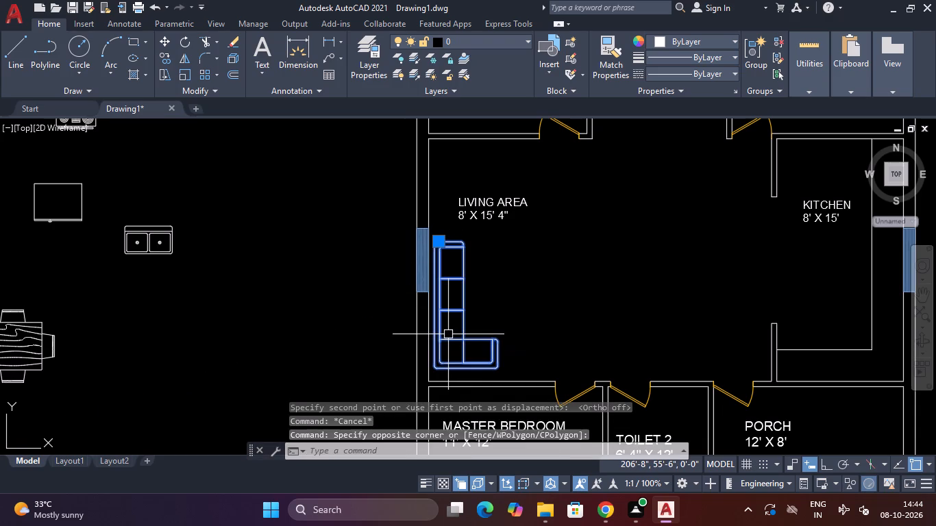
pyautogui.write('CO')
pyautogui.press('space')
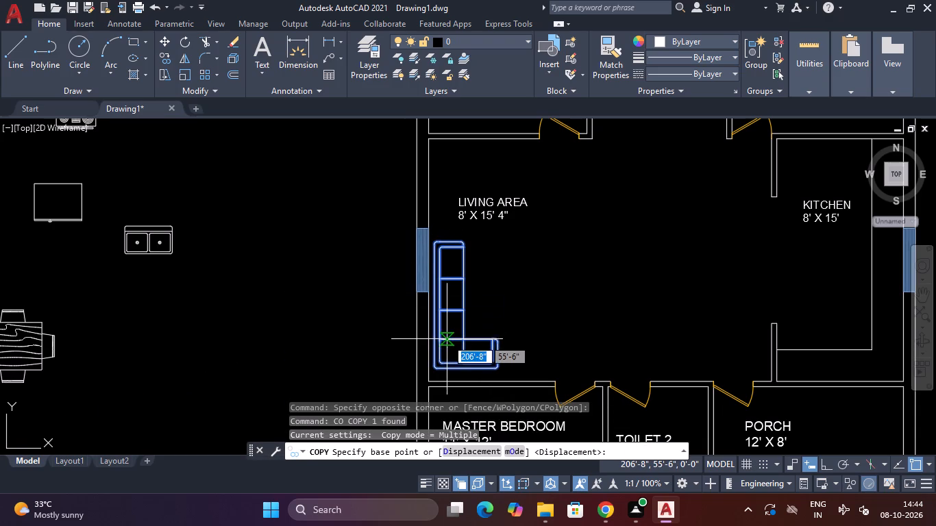
pyautogui.click(440, 364)
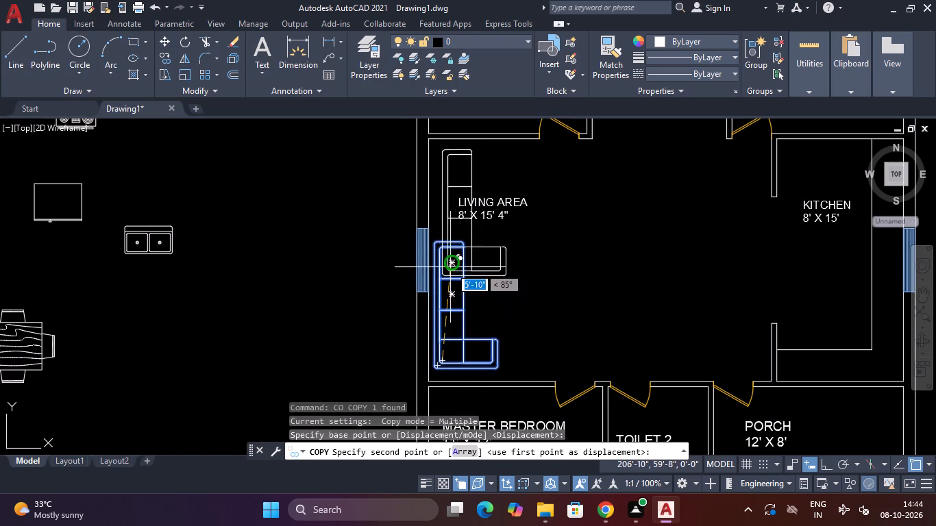
pyautogui.click(600, 295)
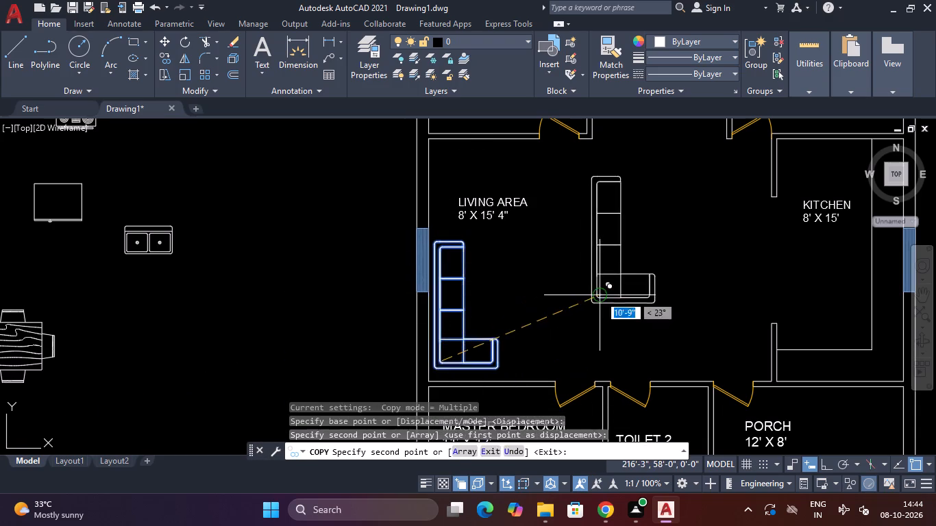
pyautogui.press('Escape')
# Rotate the copied sofa 90° clockwise about the top end of its long leg, with Ortho on, so that leg runs horizontally.
pyautogui.click(651, 186)
pyautogui.click(569, 318)
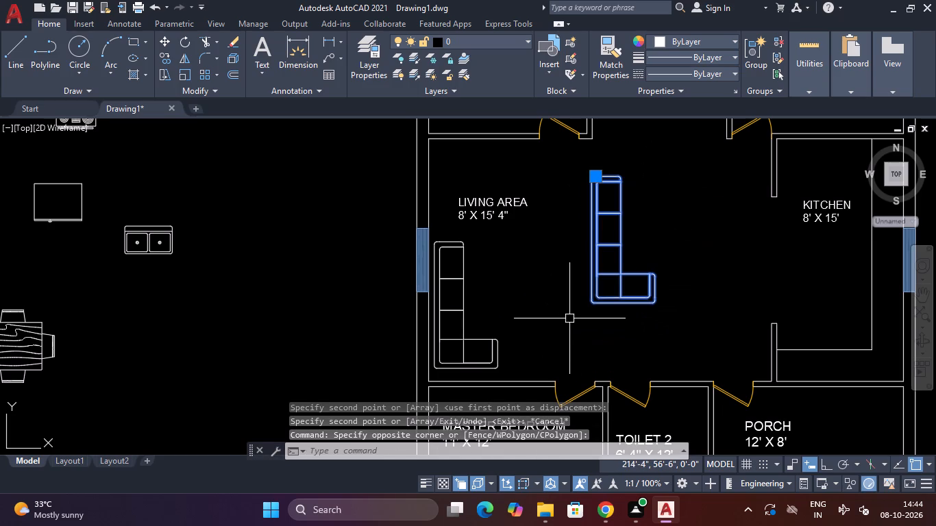
pyautogui.press('r')
pyautogui.press('o')
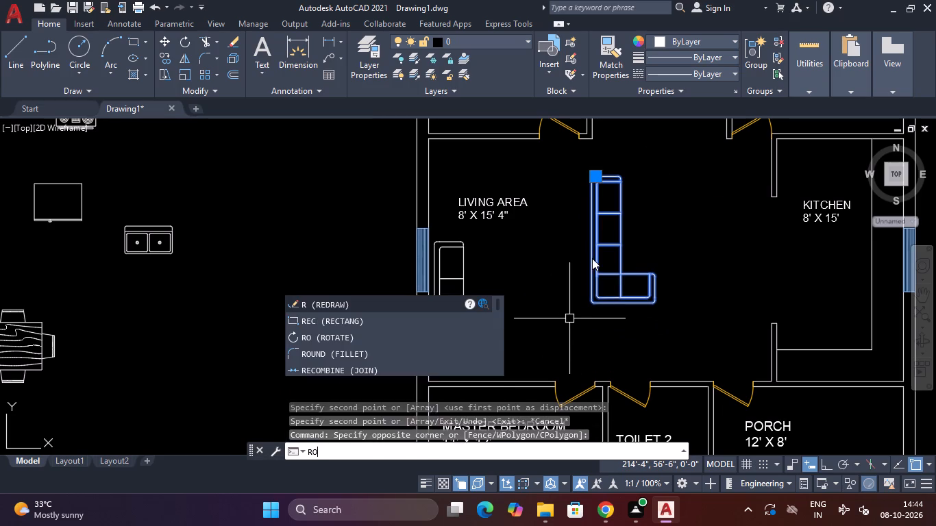
pyautogui.press('space')
pyautogui.click(617, 179)
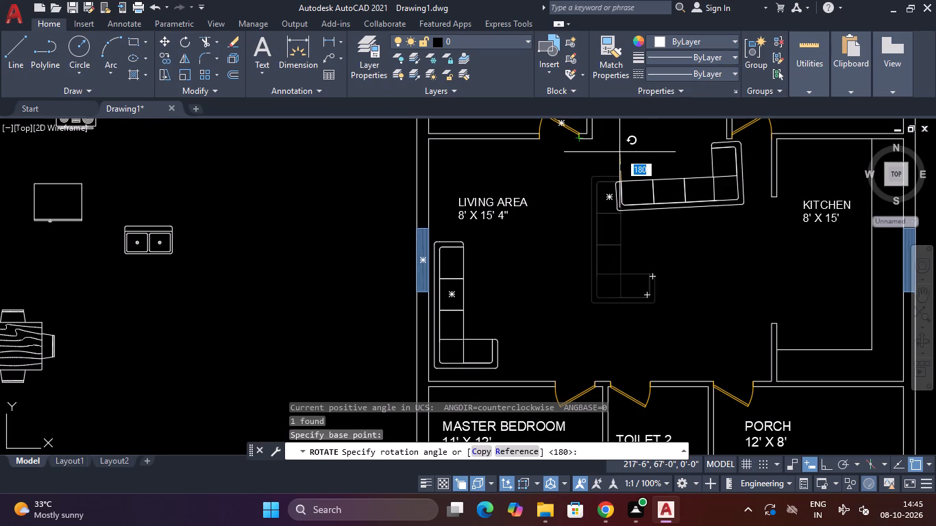
pyautogui.press('F8')
pyautogui.click(624, 314)
pyautogui.press('Escape')
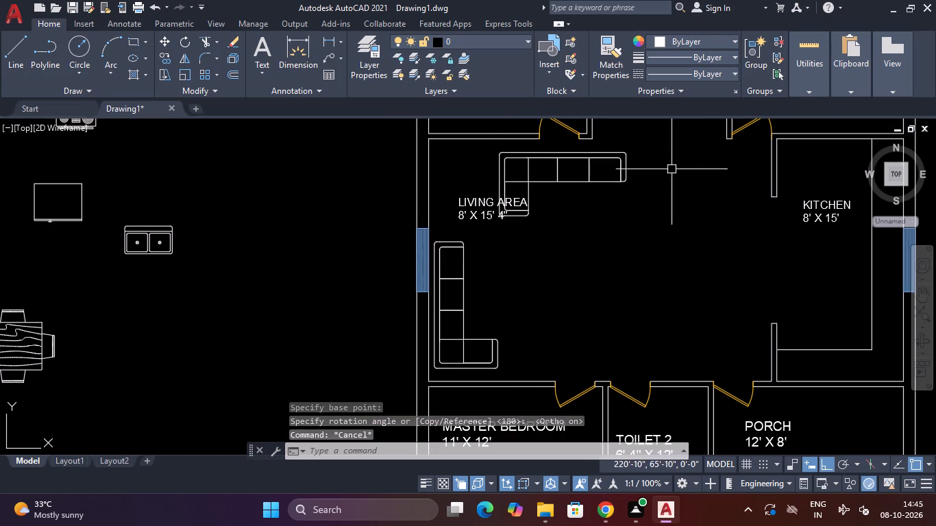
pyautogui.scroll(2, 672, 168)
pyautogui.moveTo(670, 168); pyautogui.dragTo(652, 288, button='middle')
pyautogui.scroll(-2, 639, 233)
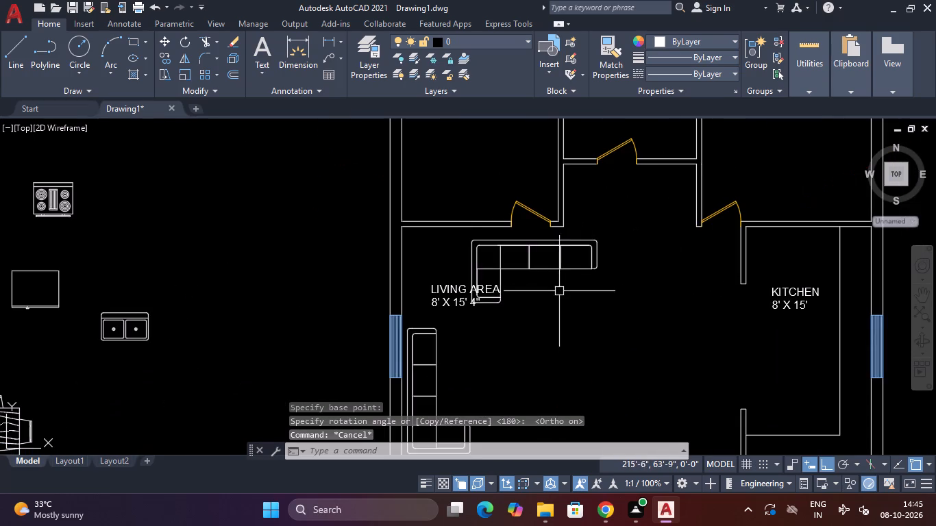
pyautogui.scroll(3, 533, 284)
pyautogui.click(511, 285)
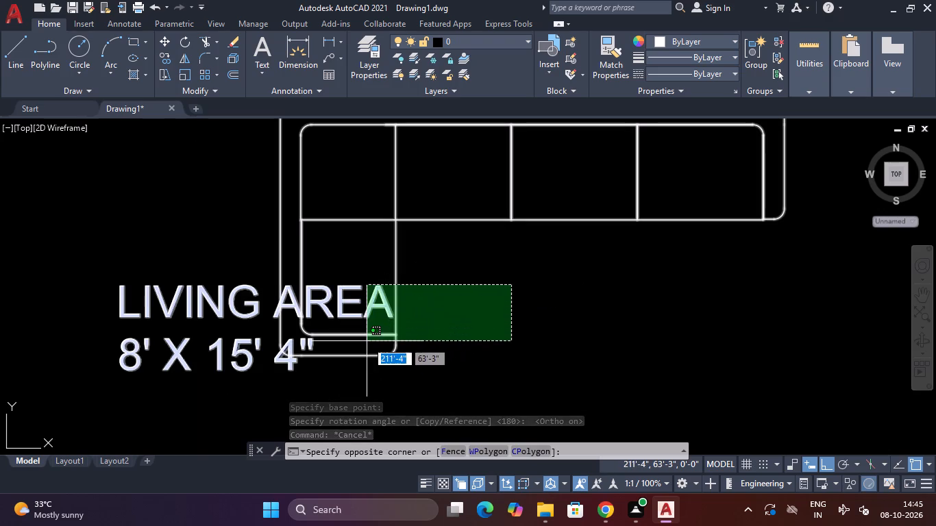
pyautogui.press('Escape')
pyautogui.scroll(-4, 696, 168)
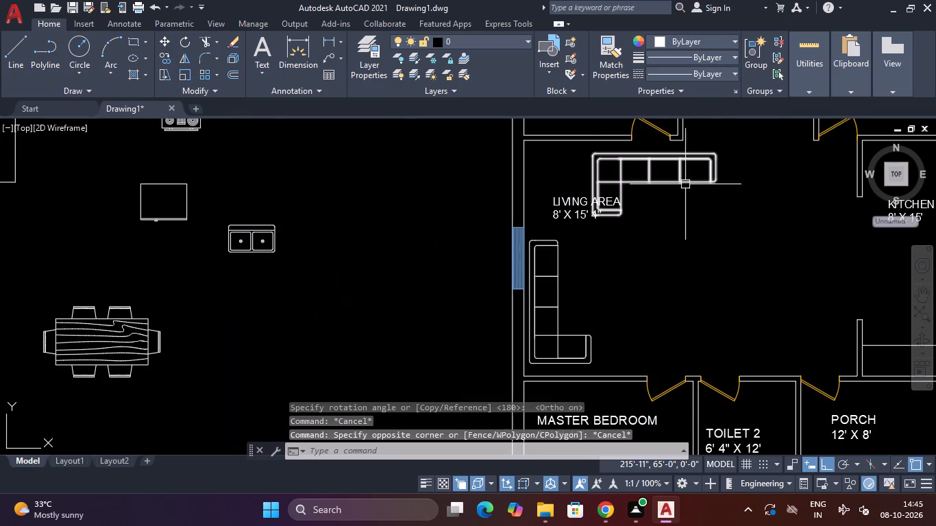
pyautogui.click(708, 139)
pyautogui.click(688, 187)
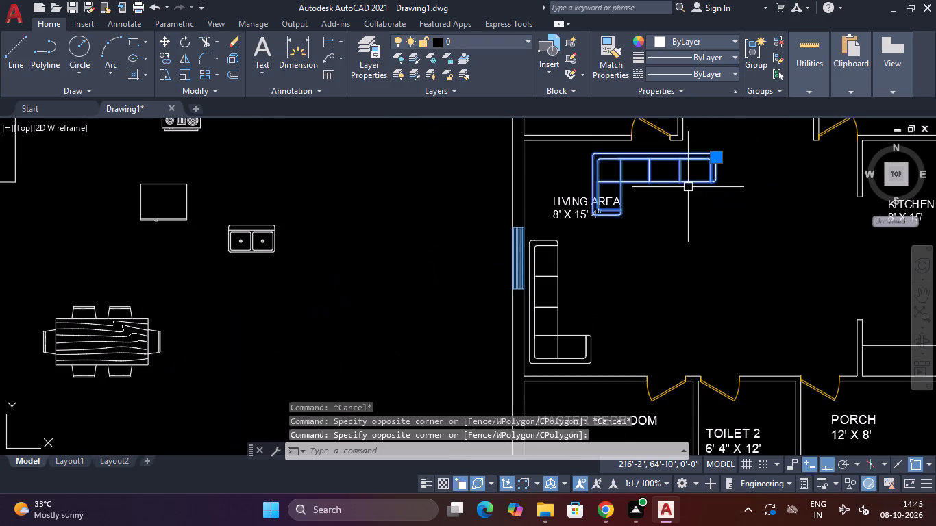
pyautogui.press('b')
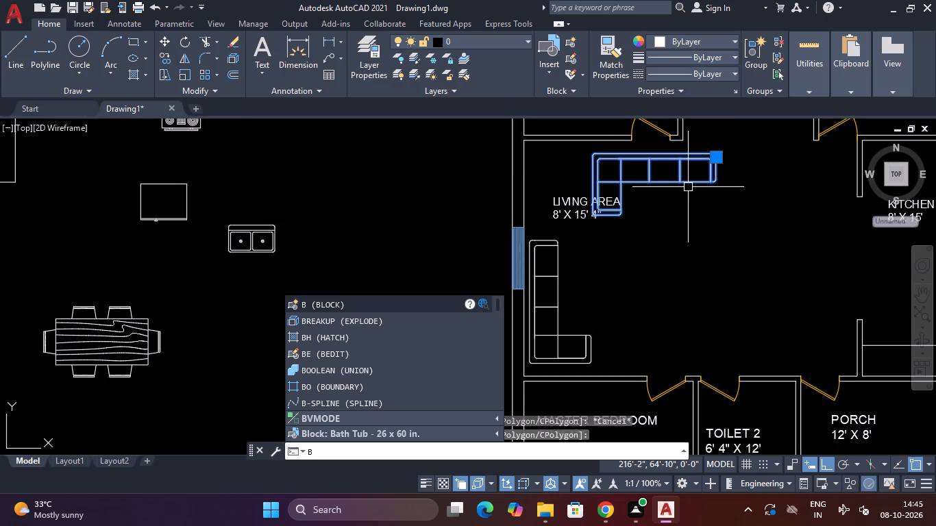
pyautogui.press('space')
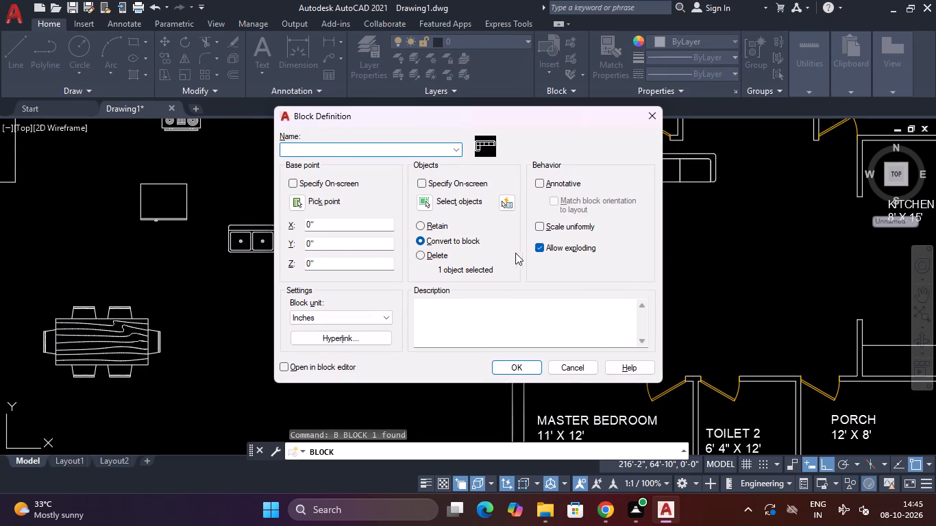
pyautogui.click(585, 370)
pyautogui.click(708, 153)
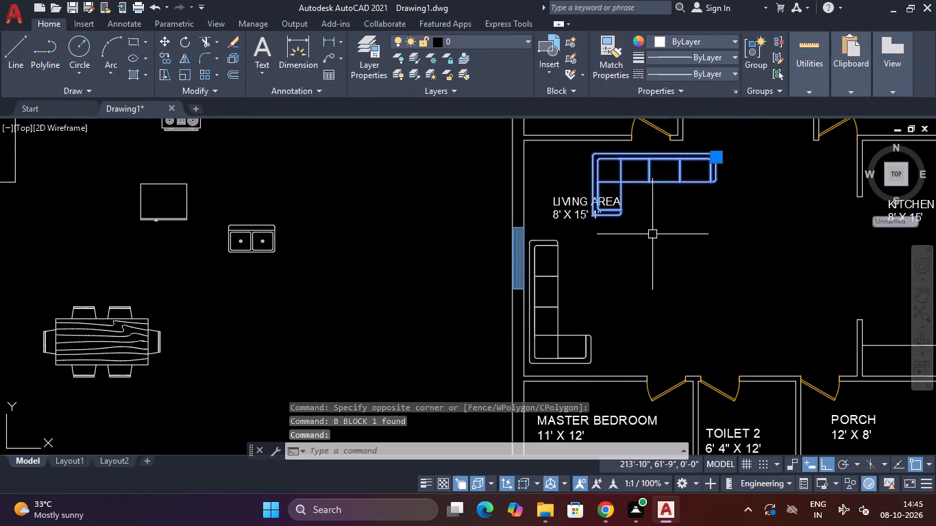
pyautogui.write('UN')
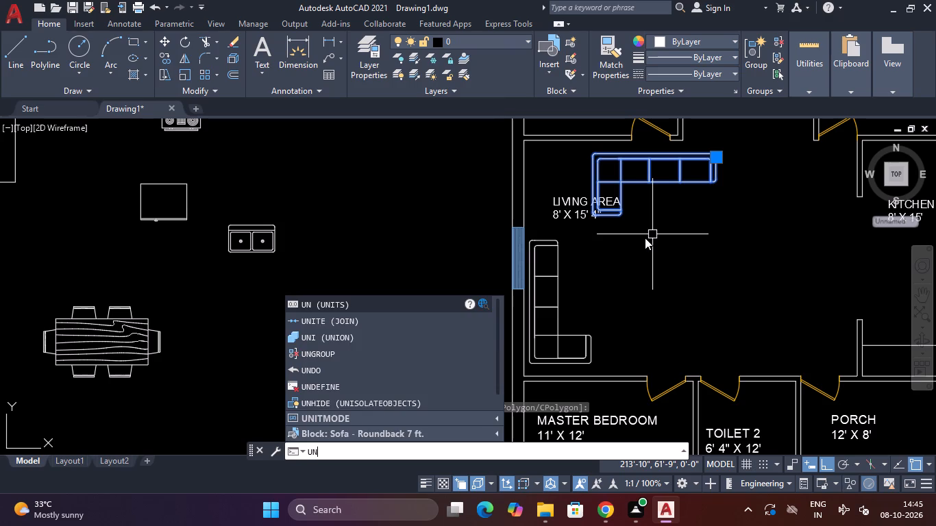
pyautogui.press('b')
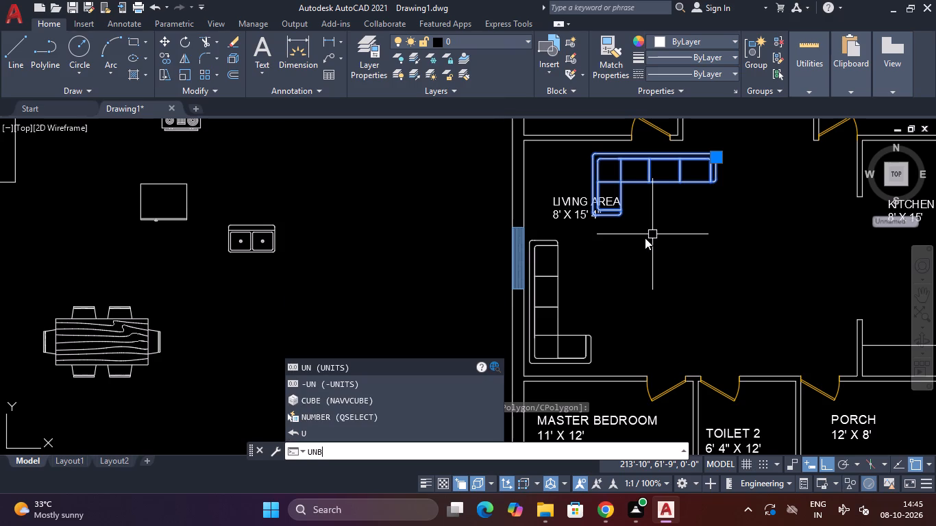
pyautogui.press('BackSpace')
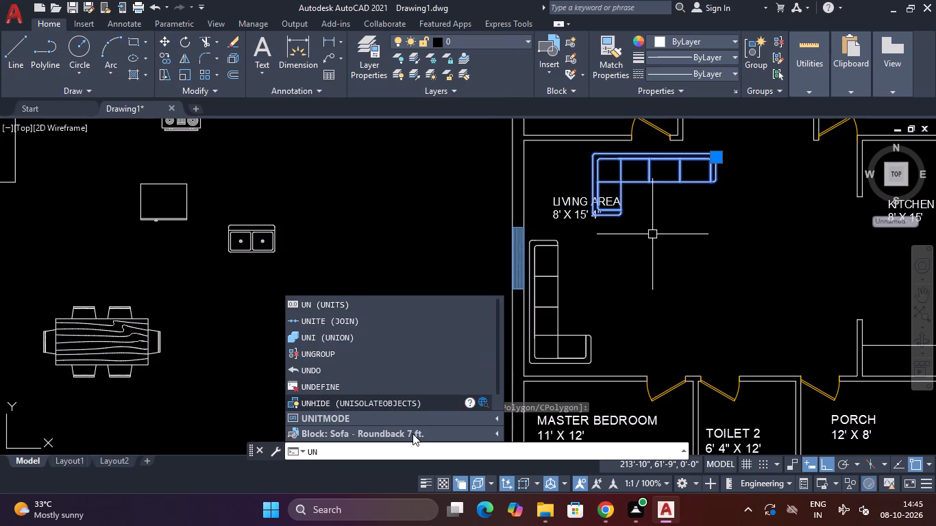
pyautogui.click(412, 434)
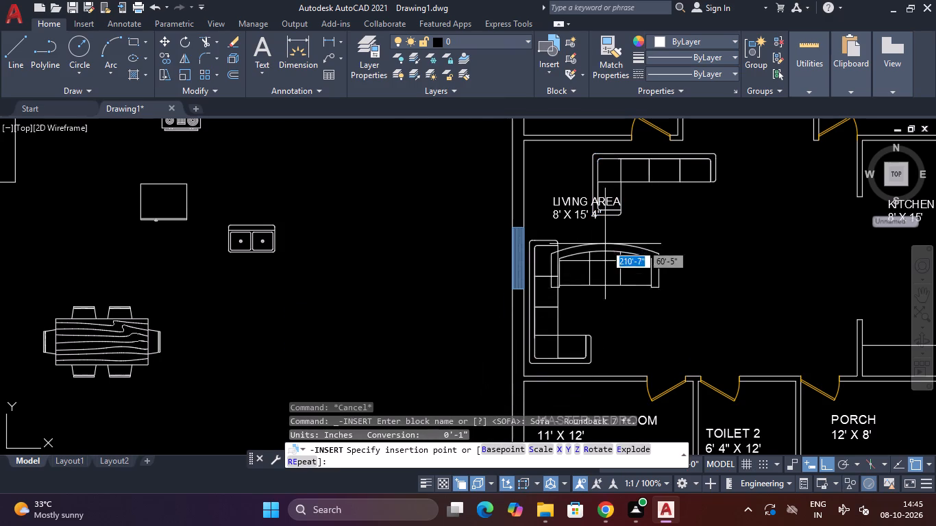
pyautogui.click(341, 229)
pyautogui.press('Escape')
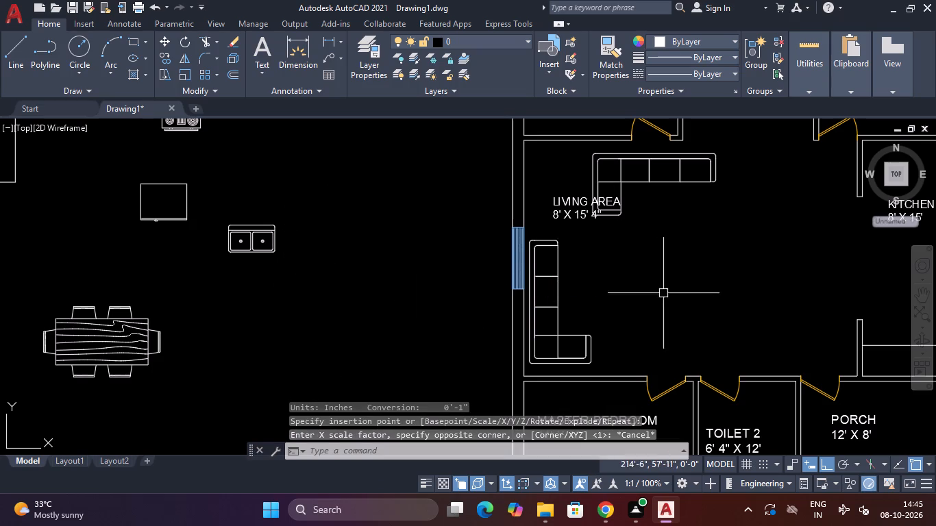
# Explode the rotated sofa copy at the upper part of the living area into separate objects.
pyautogui.moveTo(702, 240); pyautogui.dragTo(660, 351, button='middle')
pyautogui.scroll(1, 659, 318)
pyautogui.moveTo(715, 207); pyautogui.dragTo(691, 229)
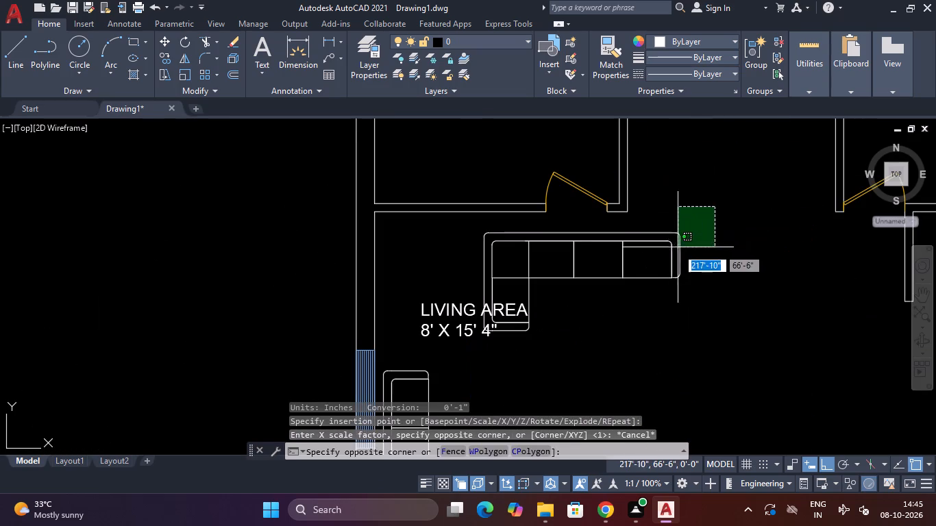
pyautogui.click(672, 260)
pyautogui.write('EX')
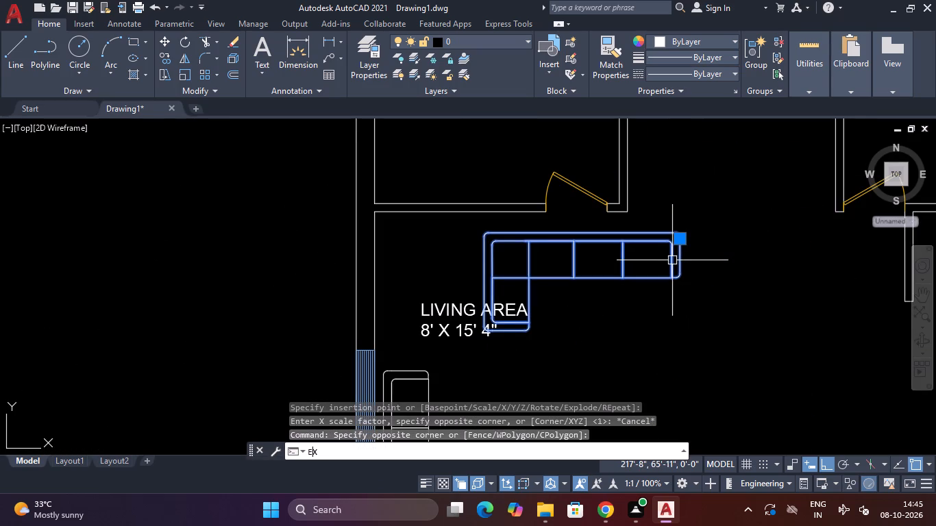
pyautogui.press('Down')
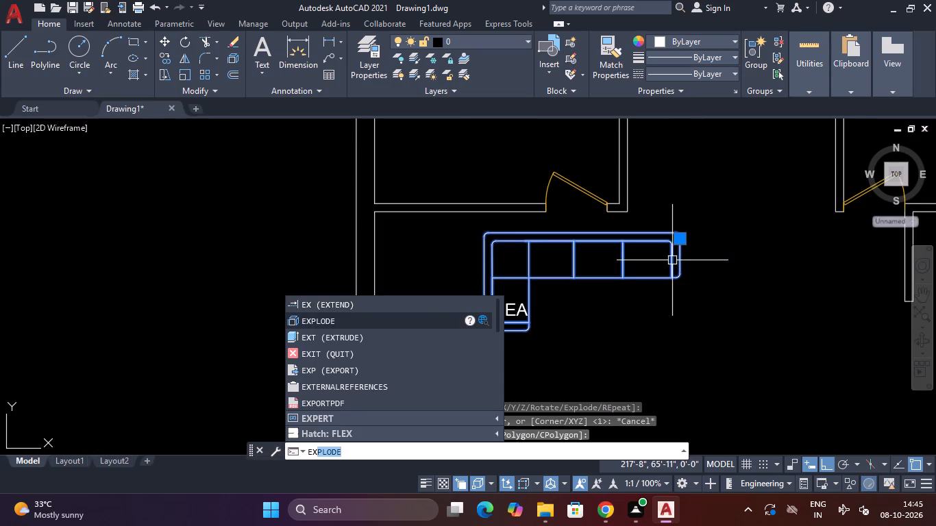
pyautogui.press('Return')
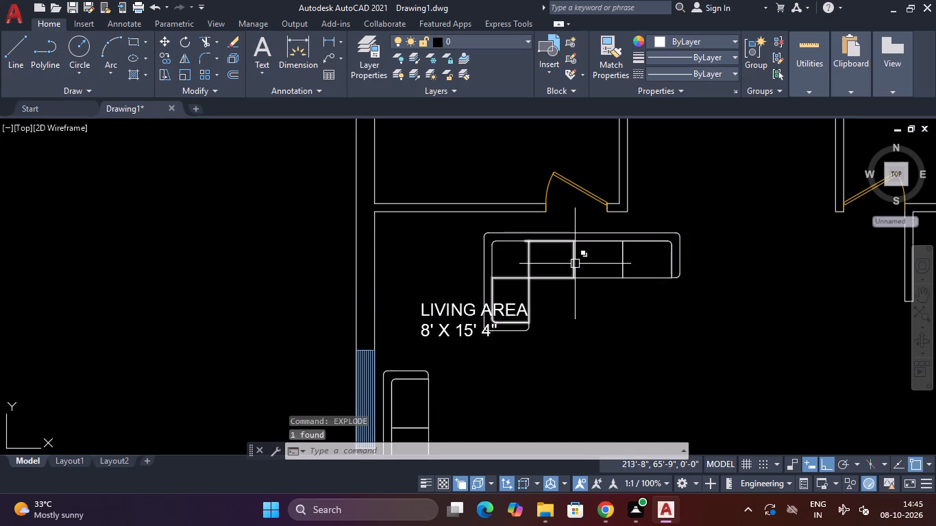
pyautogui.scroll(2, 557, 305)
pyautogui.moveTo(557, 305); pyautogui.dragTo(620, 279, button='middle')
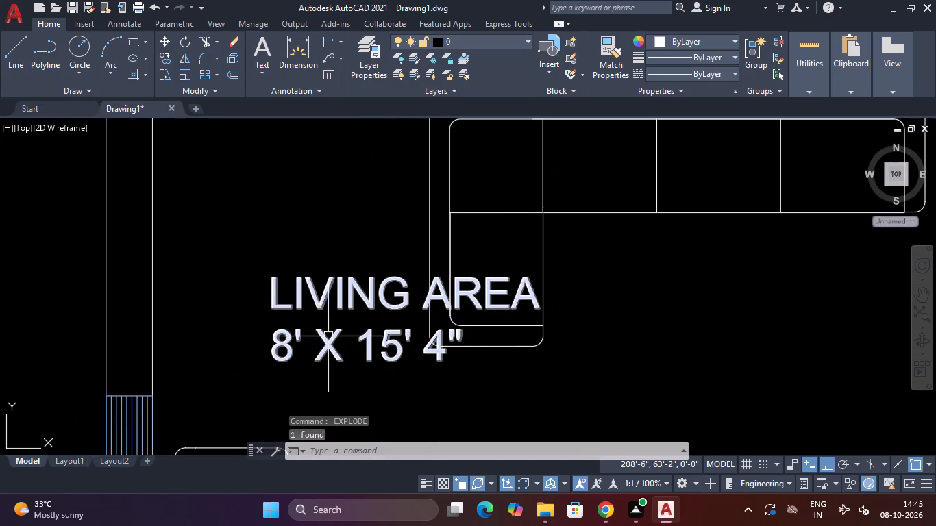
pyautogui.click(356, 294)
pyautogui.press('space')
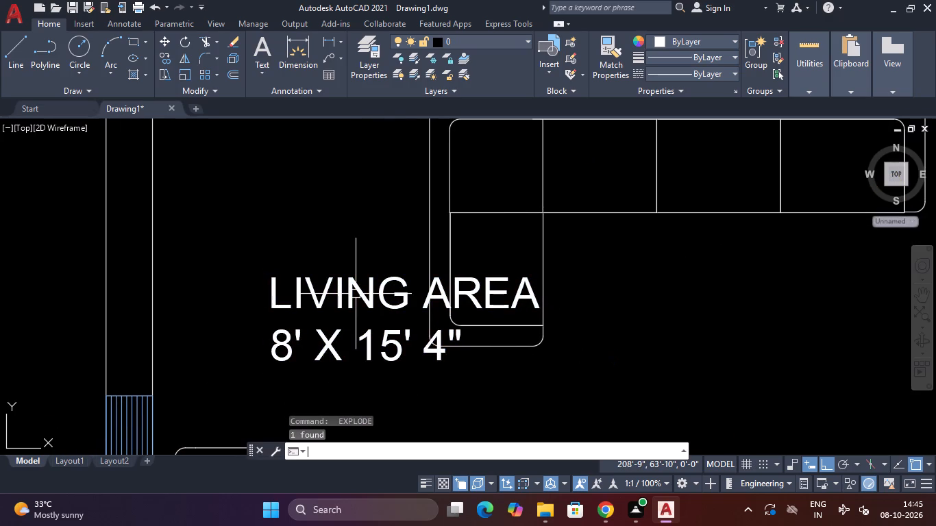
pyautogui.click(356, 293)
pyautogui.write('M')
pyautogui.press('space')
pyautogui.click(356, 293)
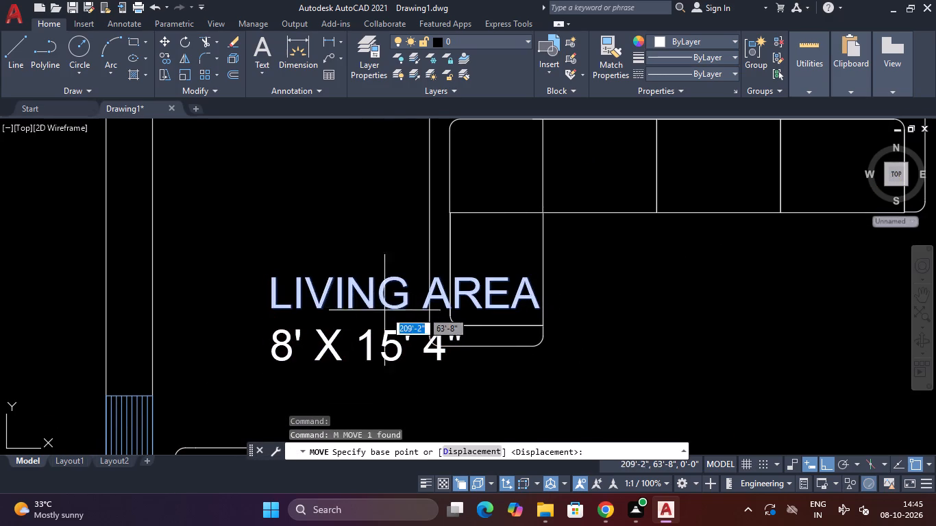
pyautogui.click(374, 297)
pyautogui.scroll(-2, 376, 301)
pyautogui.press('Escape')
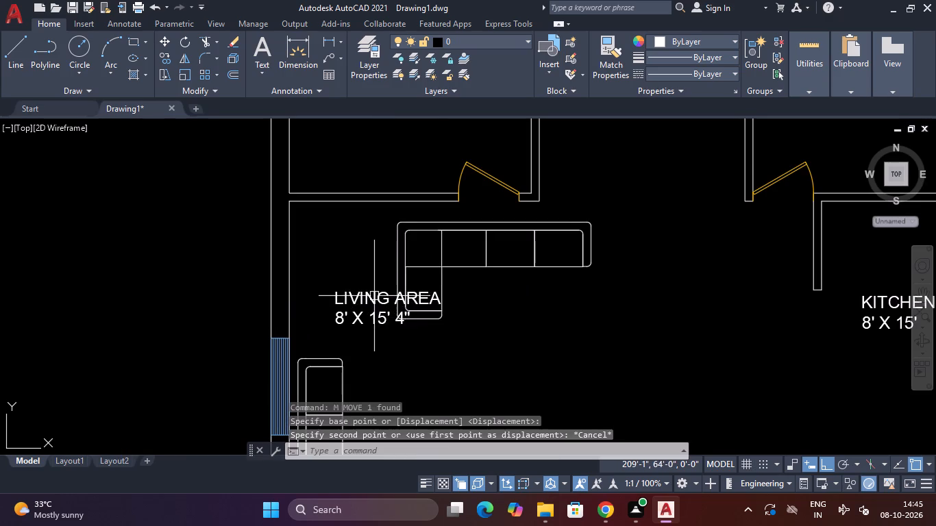
# Move both lines of the LIVING AREA label, with Ortho off, to the open floor below the exploded sofa.
pyautogui.click(382, 277)
pyautogui.click(358, 330)
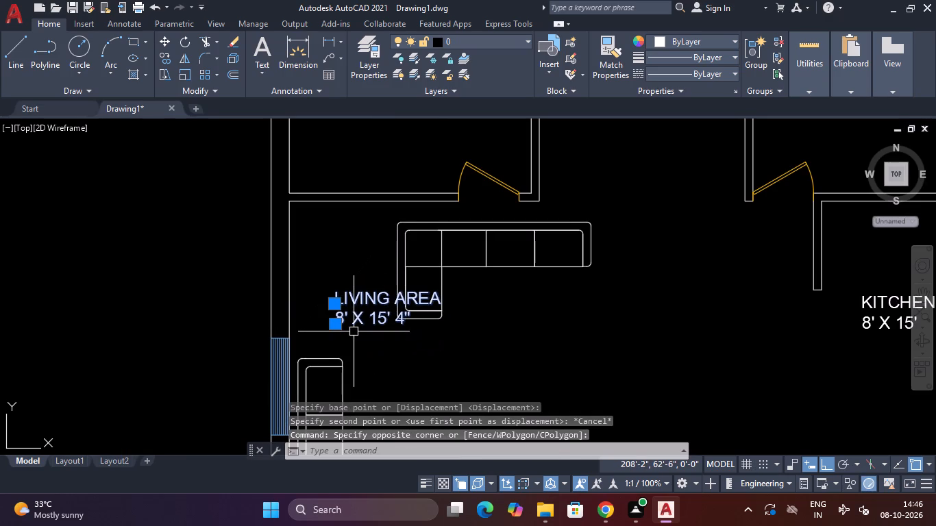
pyautogui.write('M')
pyautogui.press('space')
pyautogui.click(371, 303)
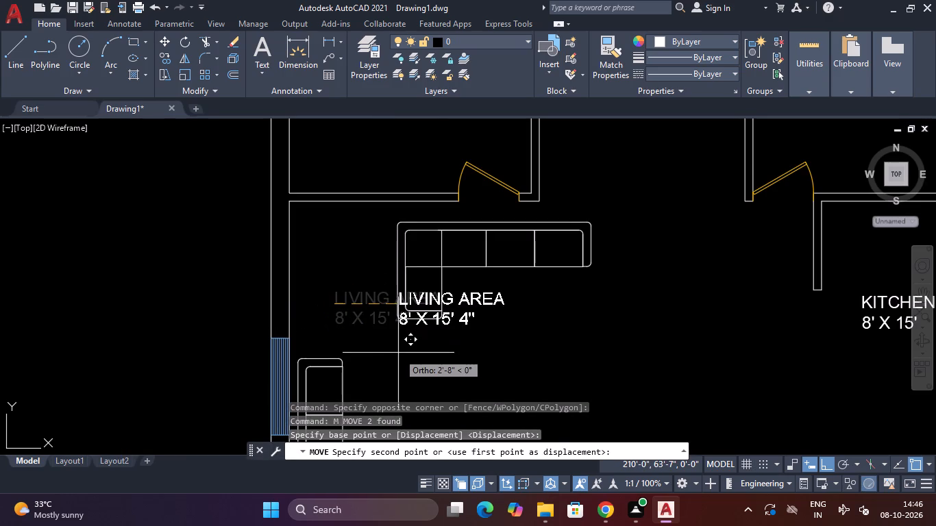
pyautogui.press('F8')
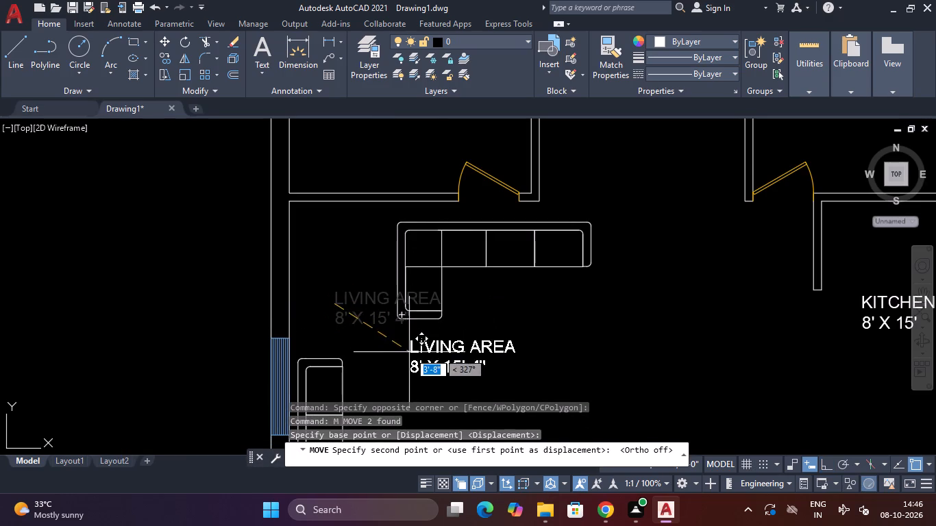
pyautogui.moveTo(454, 359); pyautogui.dragTo(439, 286, button='middle')
pyautogui.click(441, 332)
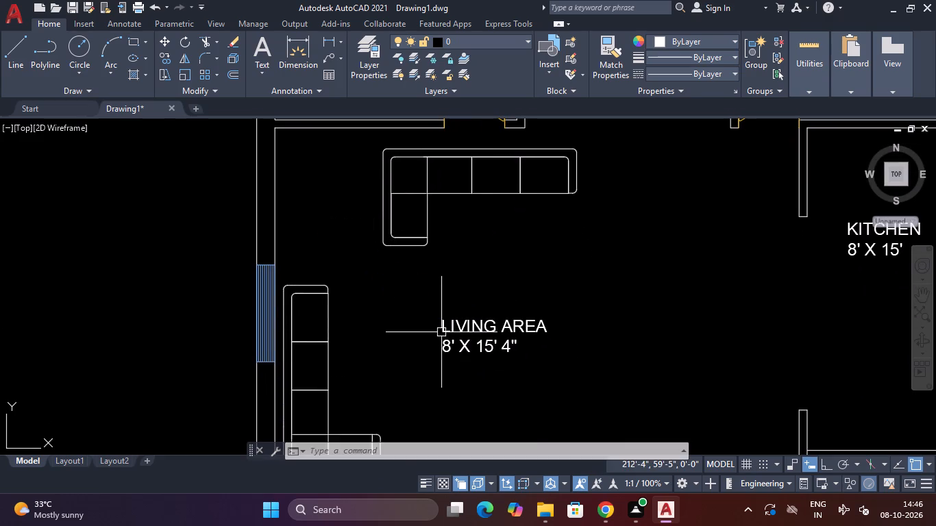
pyautogui.press('Escape')
# Explode the pieces crossing the short leg of the sofa copy, including its cushion outlines, into individual lines.
pyautogui.scroll(2, 417, 212)
pyautogui.moveTo(465, 212); pyautogui.dragTo(450, 214)
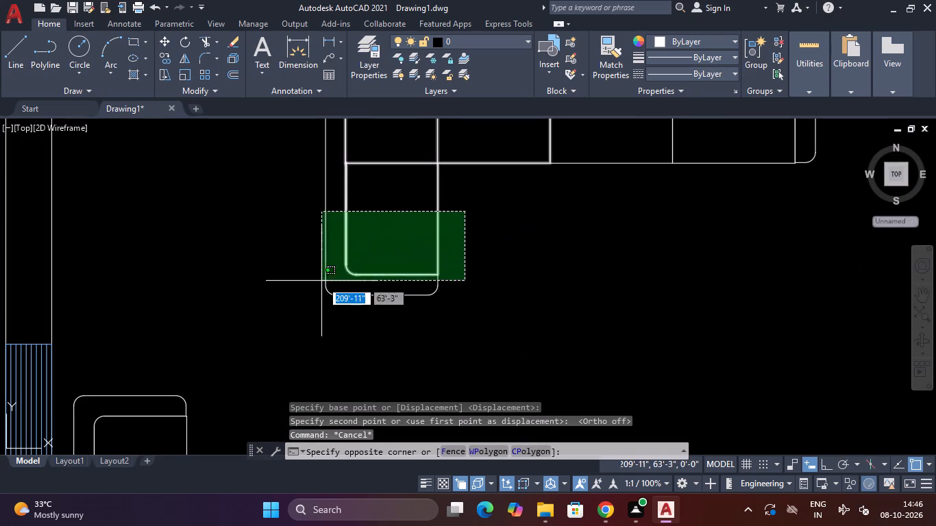
pyautogui.click(297, 297)
pyautogui.scroll(-1, 361, 253)
pyautogui.moveTo(363, 253); pyautogui.dragTo(354, 297, button='middle')
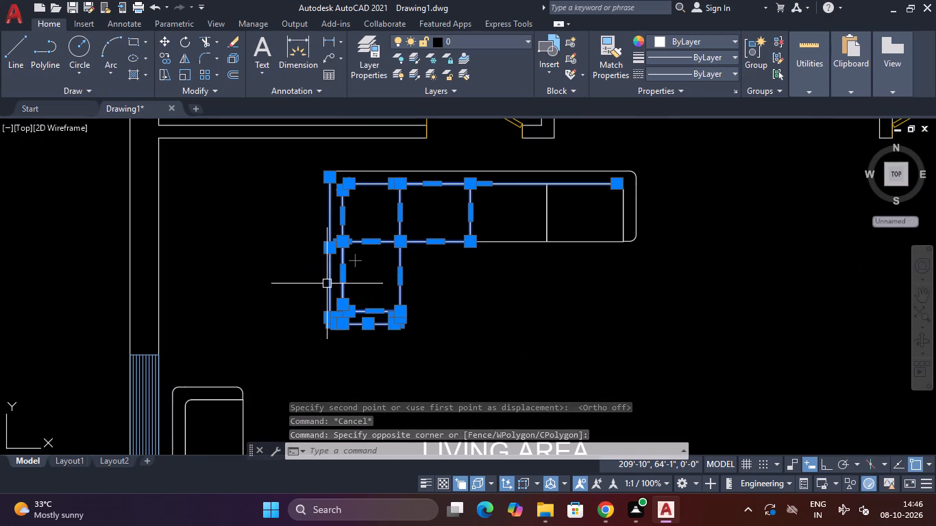
pyautogui.write('EXP')
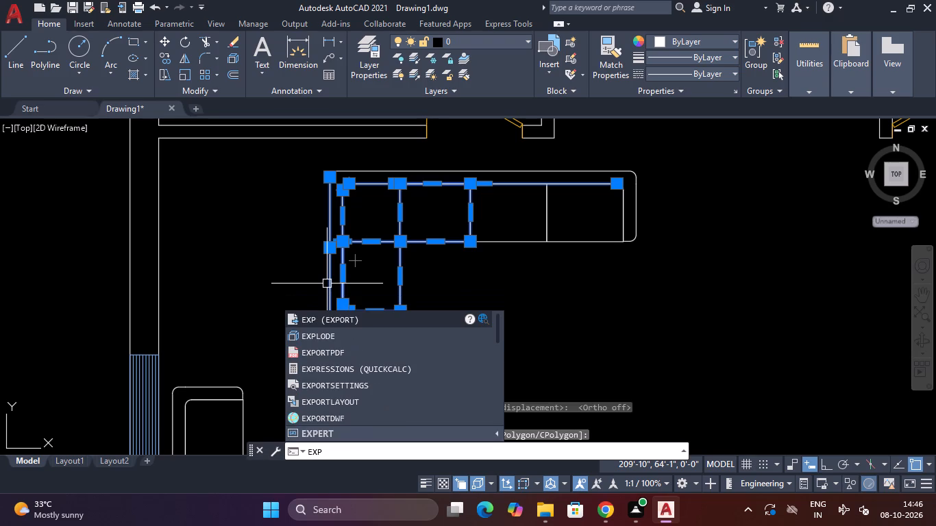
pyautogui.press('Down')
pyautogui.press('Return')
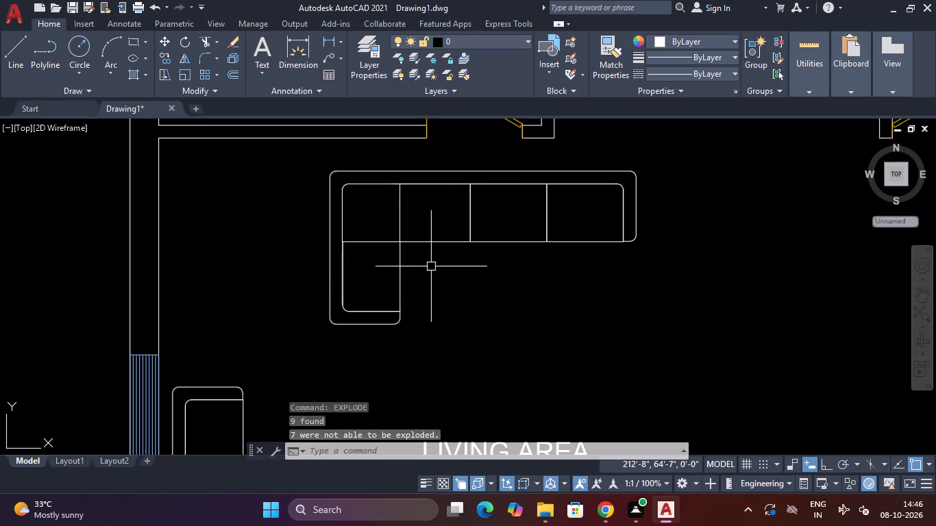
# Move the short leg's seat and outline about 5'-10" horizontally, from its inner seat corner to the seat corner at the long leg's opposite end.
pyautogui.click(399, 263)
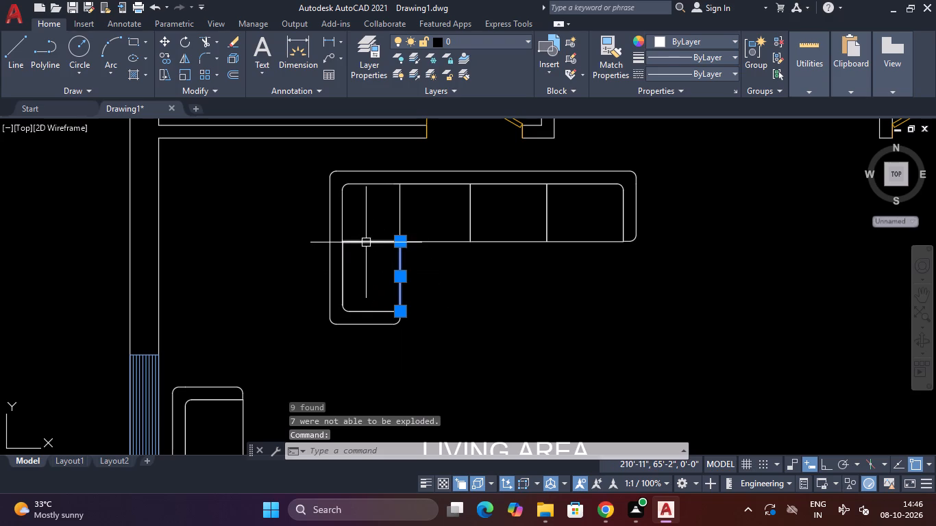
pyautogui.click(366, 242)
pyautogui.click(343, 271)
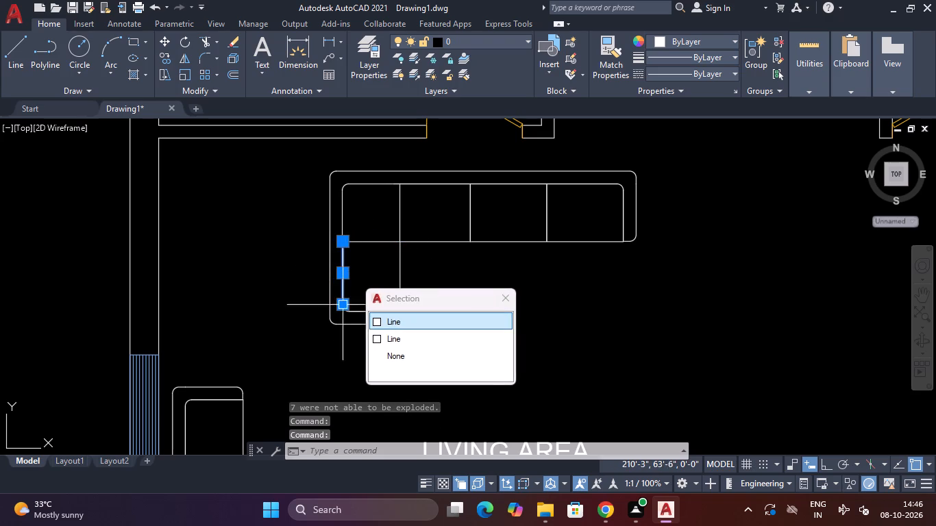
pyautogui.click(395, 323)
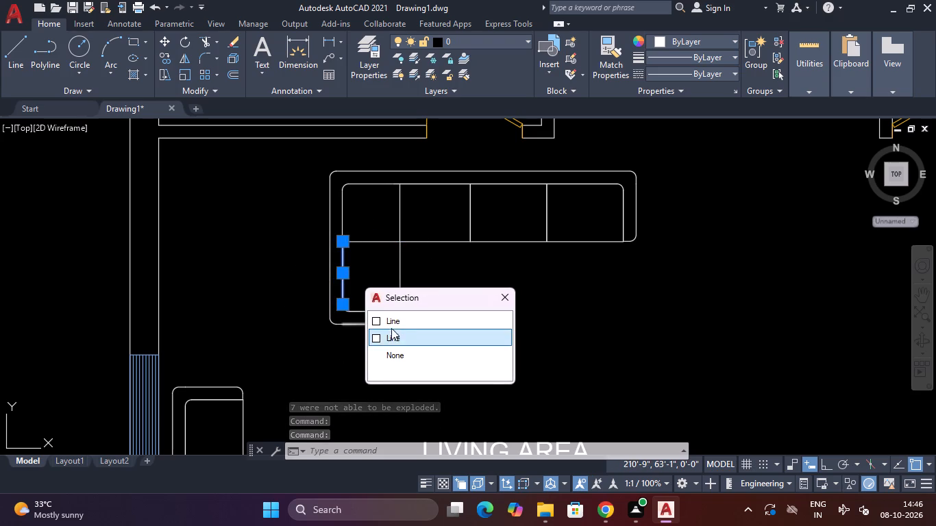
pyautogui.click(393, 320)
pyautogui.click(379, 312)
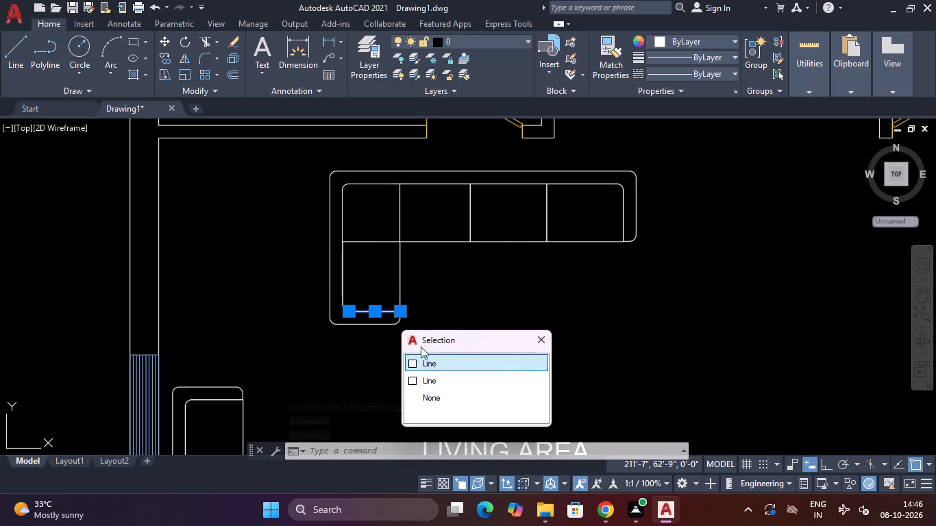
pyautogui.click(422, 354)
pyautogui.moveTo(376, 229); pyautogui.dragTo(377, 238)
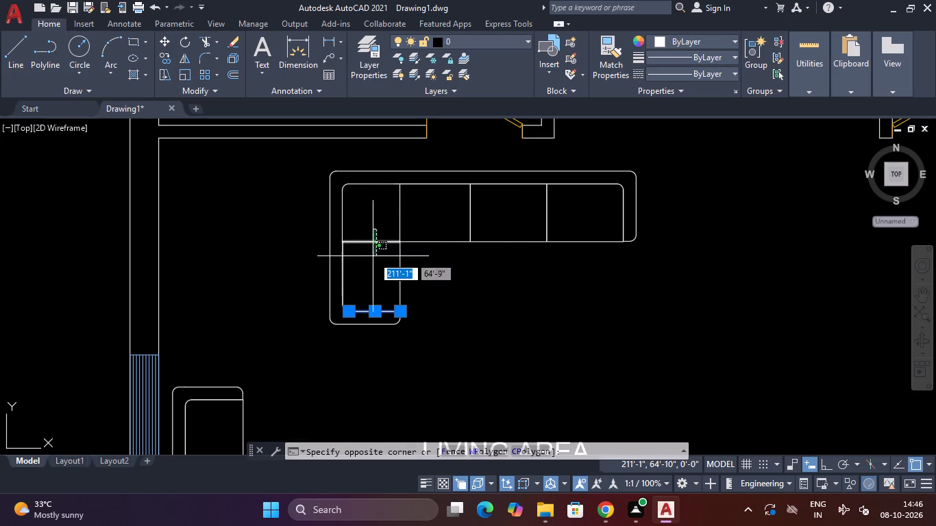
pyautogui.click(371, 257)
pyautogui.moveTo(420, 277); pyautogui.dragTo(408, 277)
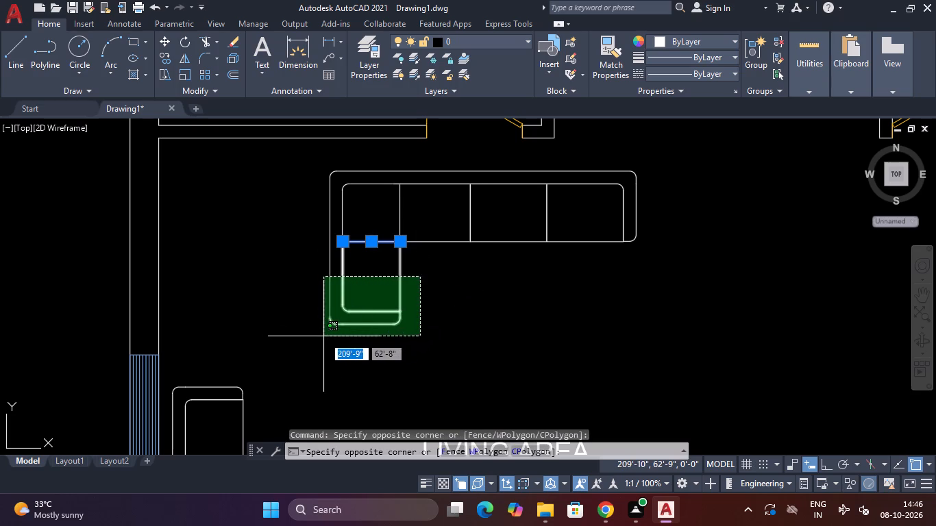
pyautogui.click(323, 336)
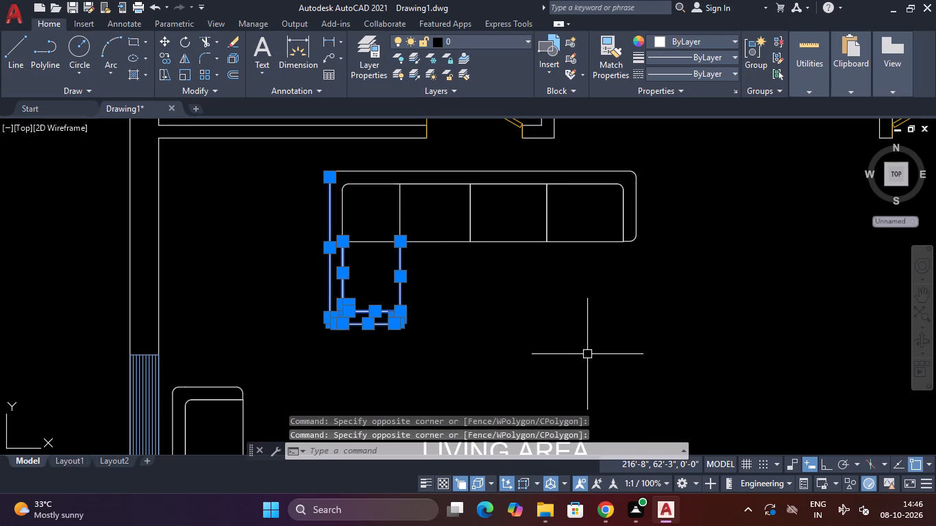
pyautogui.write('M')
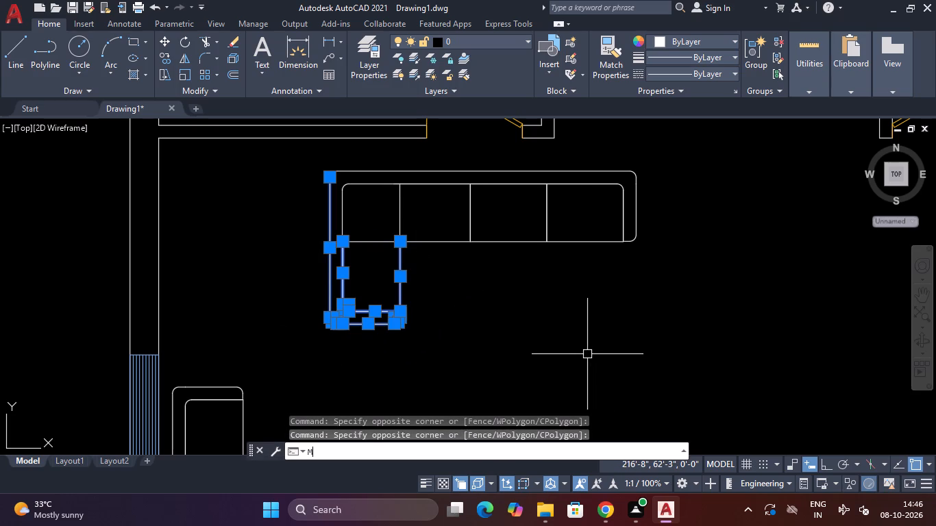
pyautogui.press('space')
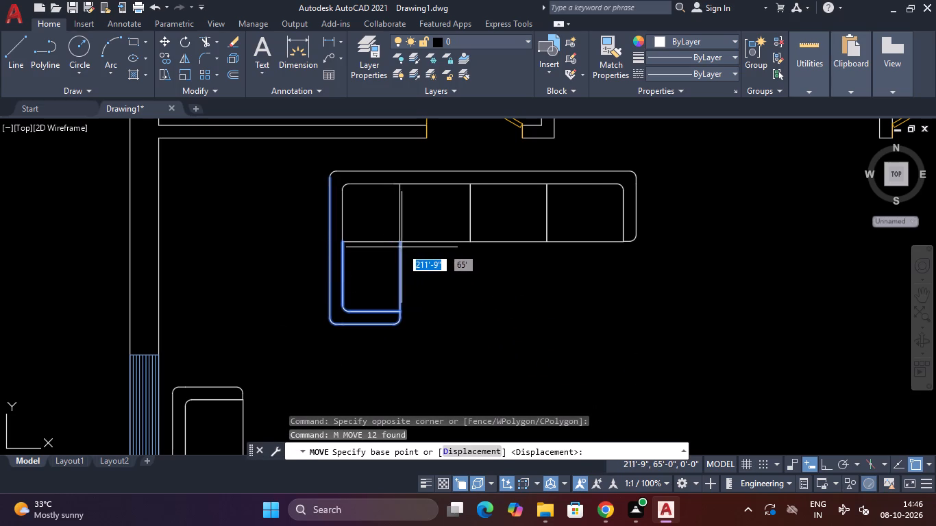
pyautogui.click(402, 245)
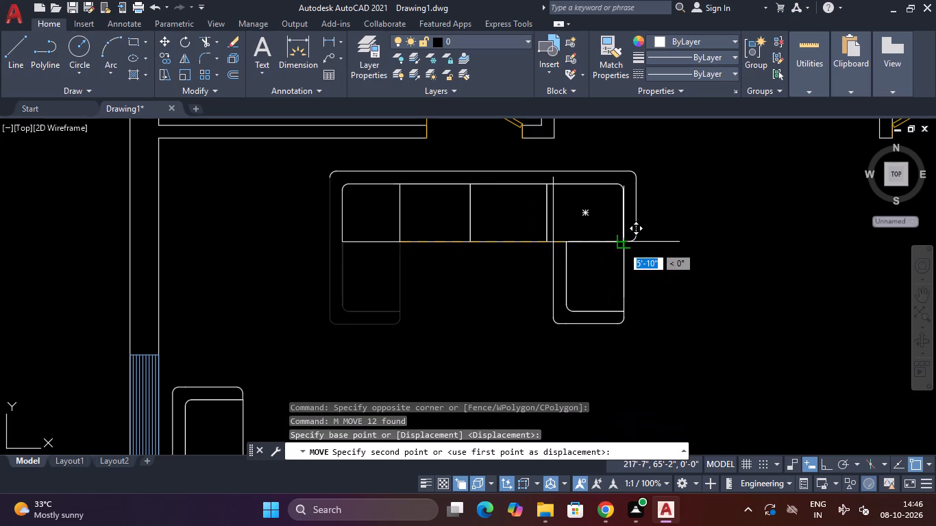
pyautogui.click(621, 245)
pyautogui.press('Escape')
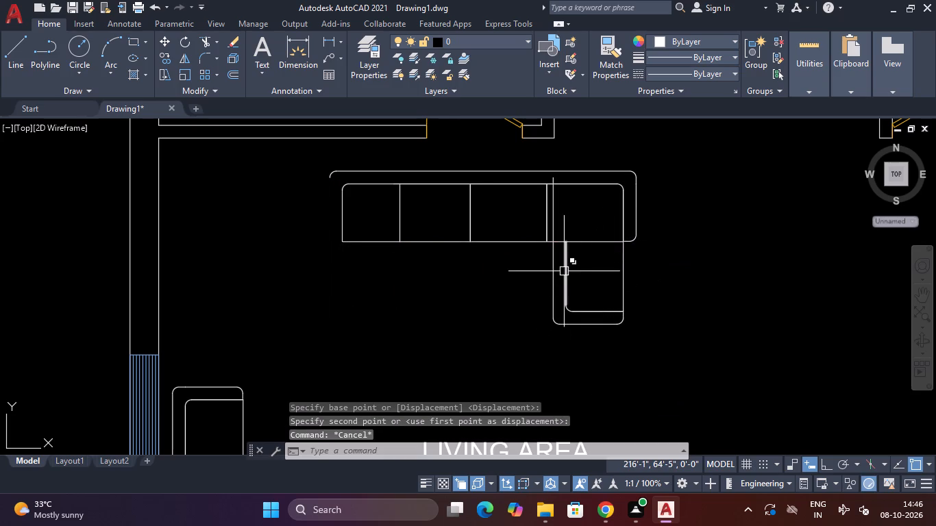
# Move the relocated short leg's long vertical backrest line from its inner side to the sofa's outer edge.
pyautogui.click(560, 271)
pyautogui.click(540, 310)
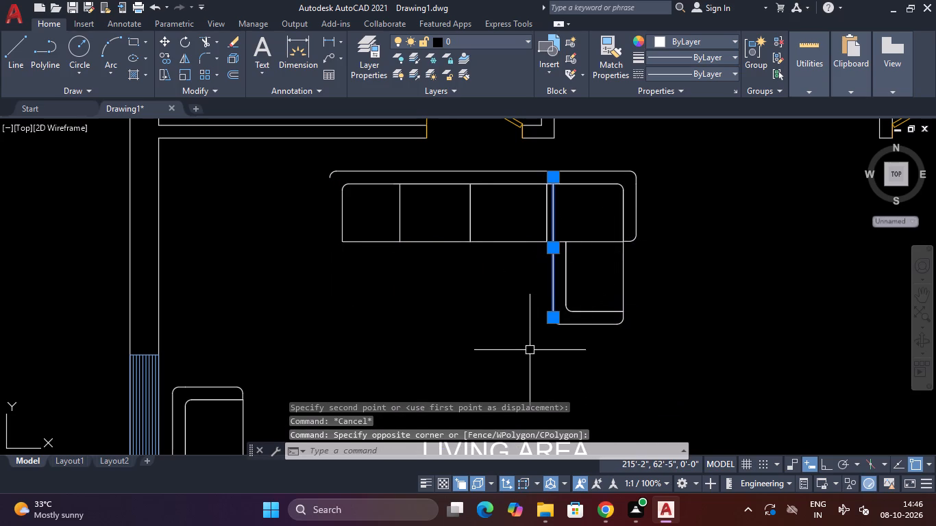
pyautogui.write('M')
pyautogui.press('space')
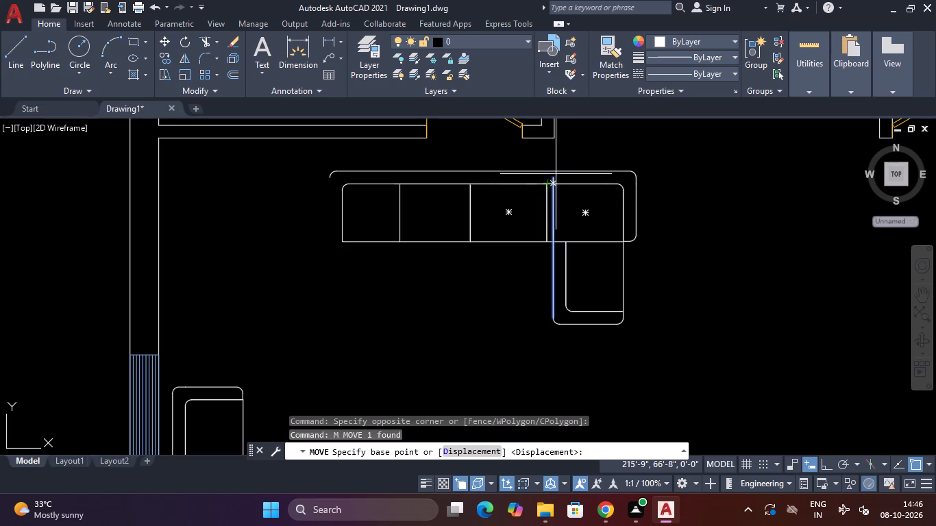
pyautogui.click(555, 174)
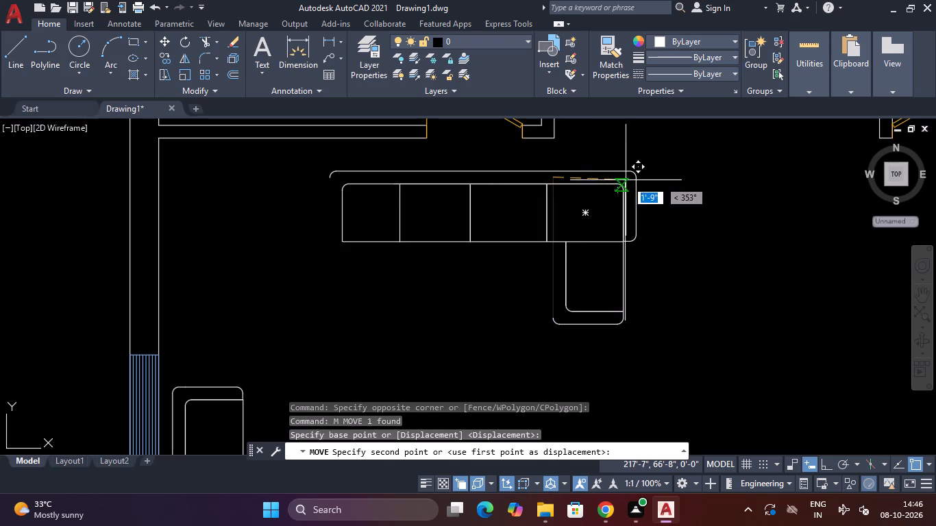
pyautogui.click(637, 183)
pyautogui.press('Escape')
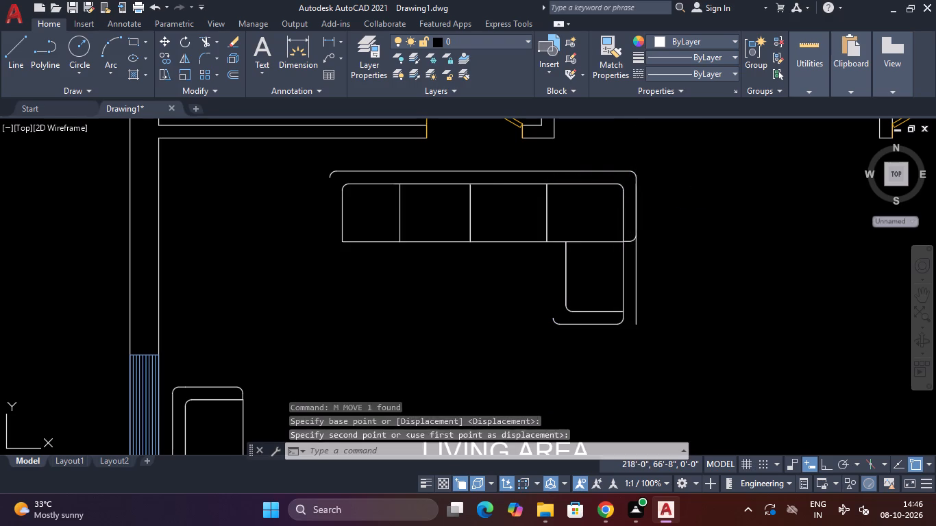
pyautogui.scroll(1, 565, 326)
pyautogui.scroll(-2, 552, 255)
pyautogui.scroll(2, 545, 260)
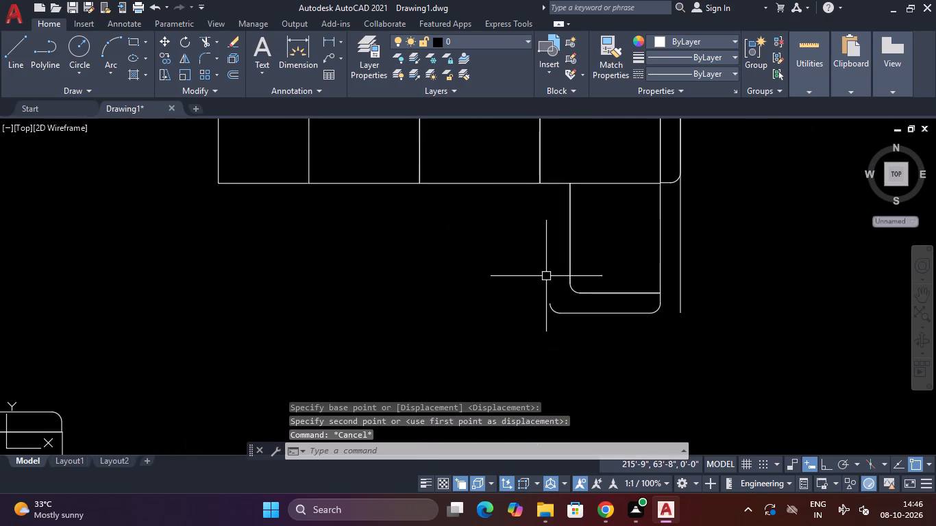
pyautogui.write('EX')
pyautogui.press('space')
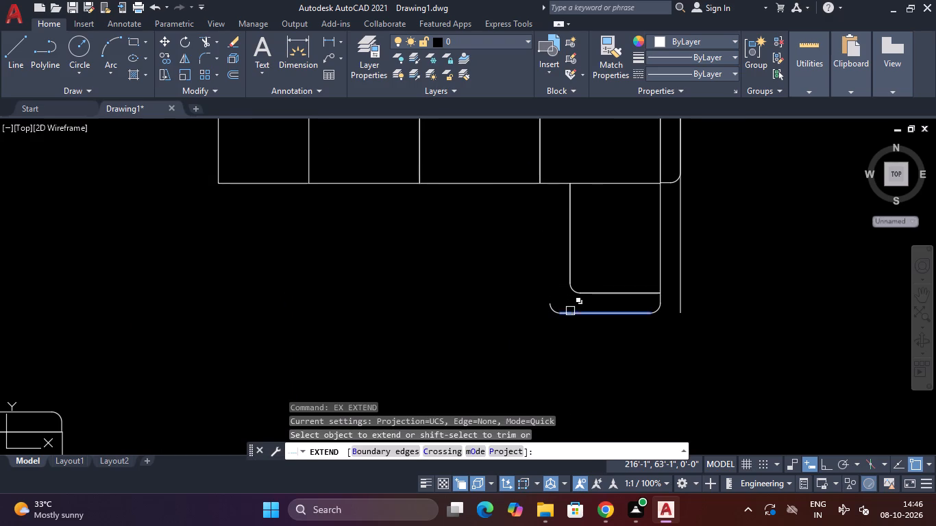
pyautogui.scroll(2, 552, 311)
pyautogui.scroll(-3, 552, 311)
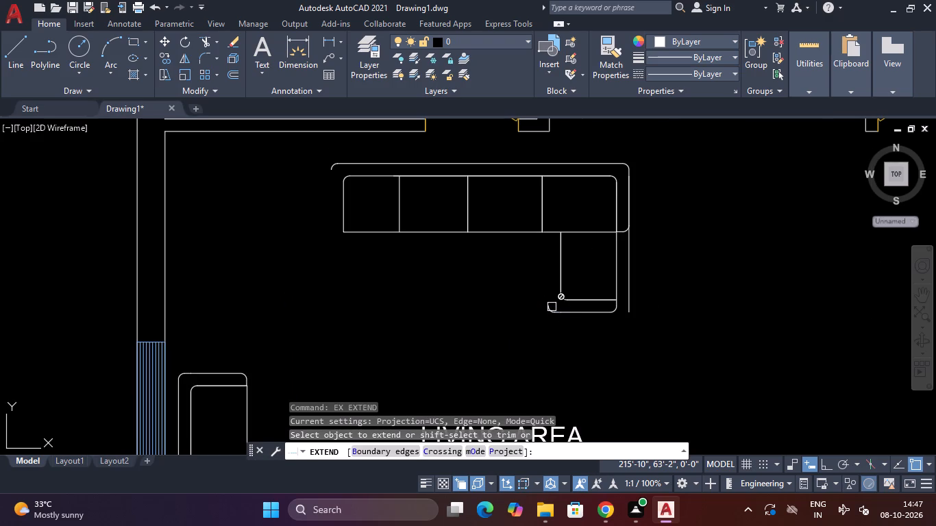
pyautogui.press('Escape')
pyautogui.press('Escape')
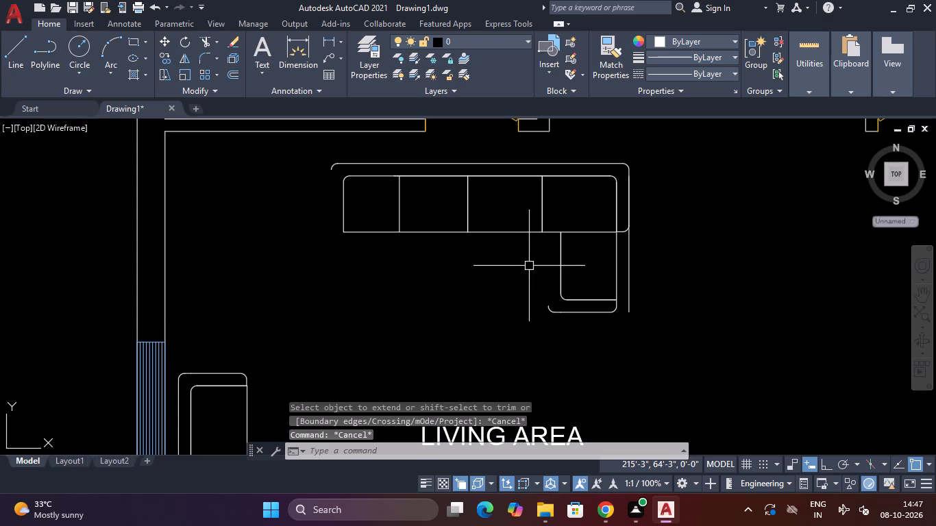
# Draw a vertical line, with Ortho on, from the short leg's rounded free-end corner to the long leg's seat front edge.
pyautogui.write('L')
pyautogui.press('space')
pyautogui.scroll(3, 567, 297)
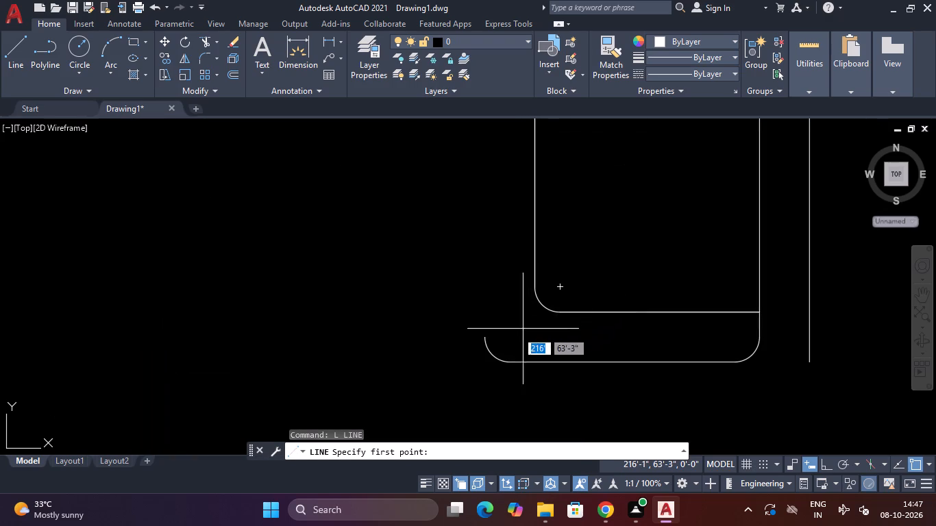
pyautogui.click(487, 340)
pyautogui.scroll(-3, 500, 242)
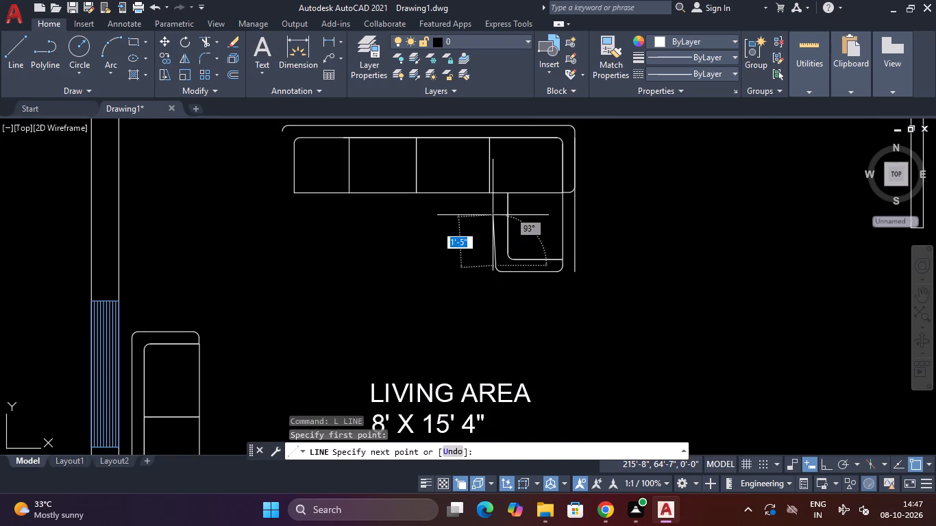
pyautogui.press('F8')
pyautogui.scroll(2, 491, 208)
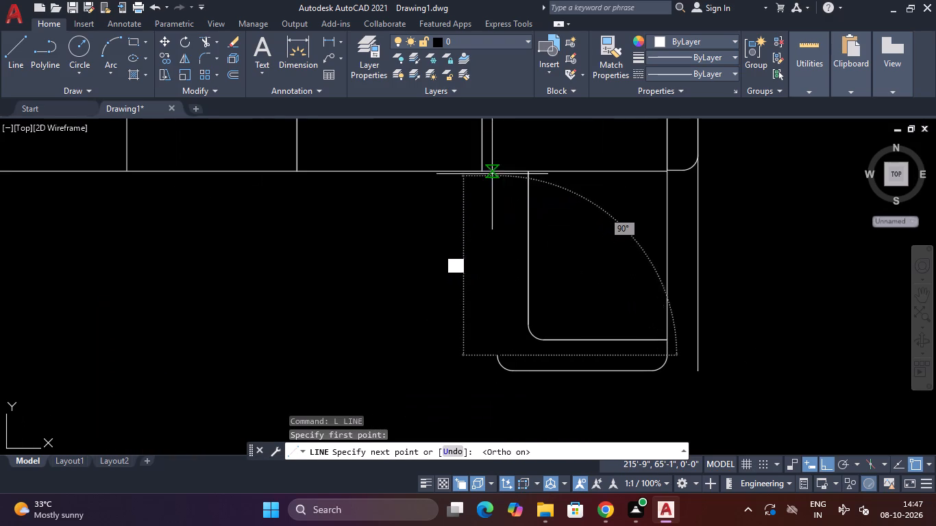
pyautogui.click(496, 171)
pyautogui.press('Escape')
pyautogui.scroll(-3, 508, 219)
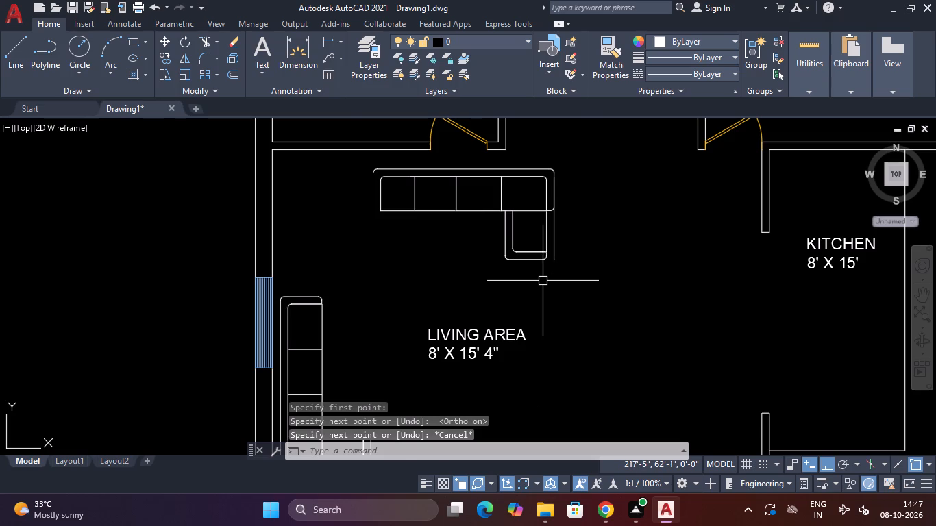
# Draw a horizontal line about 5" long from the outer backrest line's lower end to the short leg's bottom edge.
pyautogui.scroll(2, 543, 281)
pyautogui.press('space')
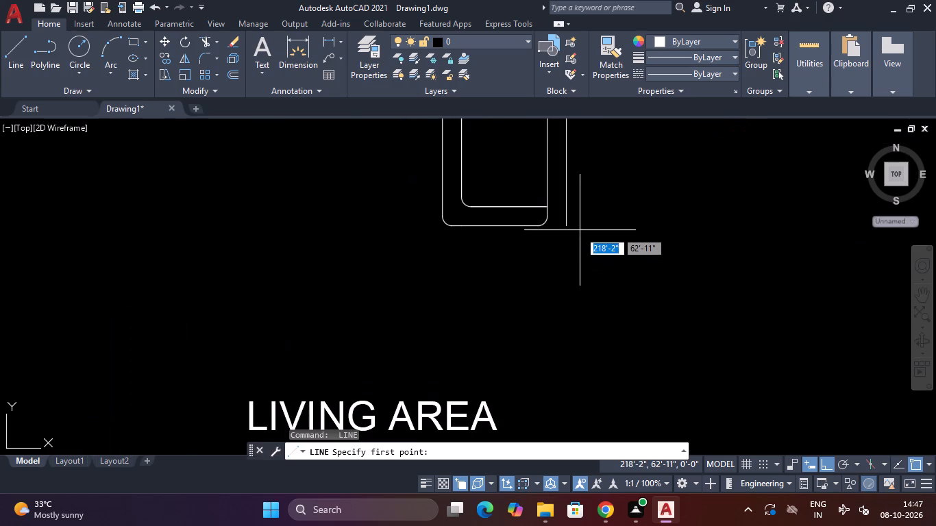
pyautogui.click(567, 226)
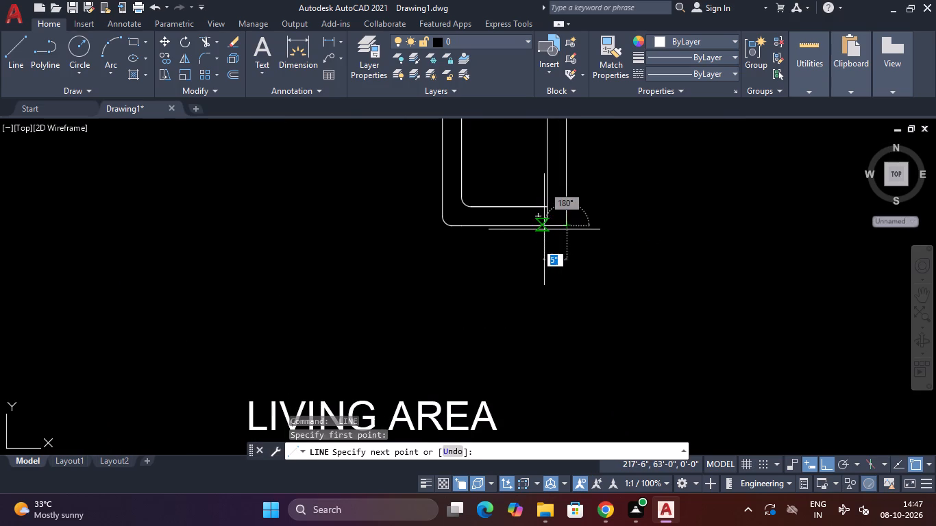
pyautogui.click(539, 223)
pyautogui.press('Escape')
pyautogui.scroll(-1, 563, 244)
pyautogui.moveTo(565, 269); pyautogui.dragTo(556, 308, button='middle')
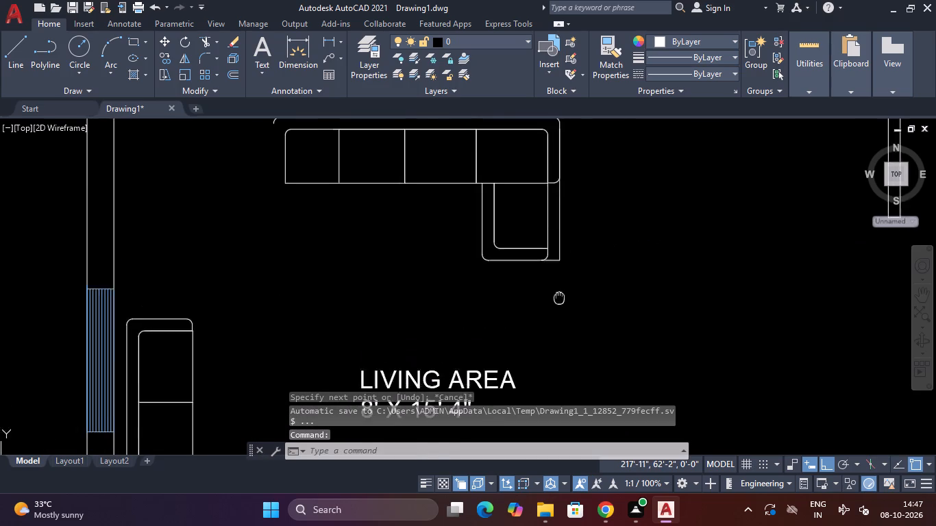
pyautogui.moveTo(556, 308); pyautogui.dragTo(541, 335, button='middle')
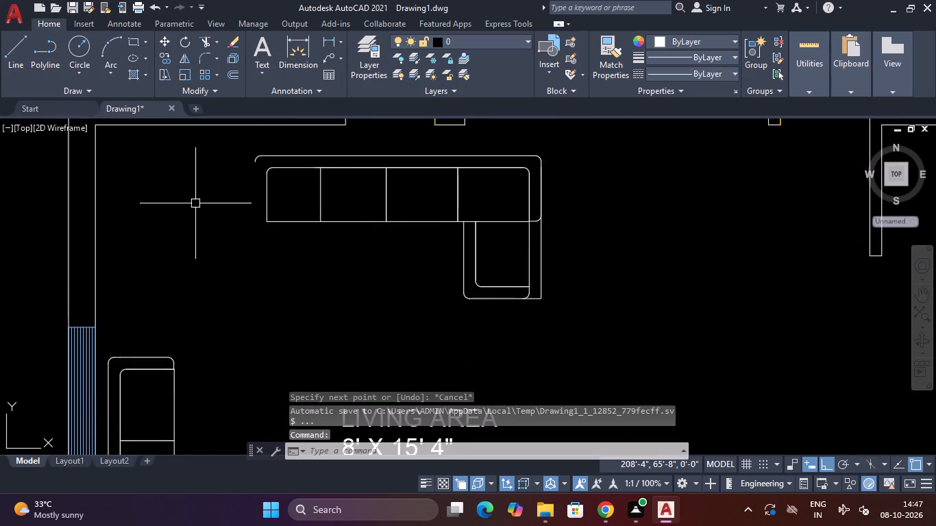
# Close the armrest at the long leg's free end with a line about 1'-8" down and a short line to the seat corner.
pyautogui.press('space')
pyautogui.click(254, 165)
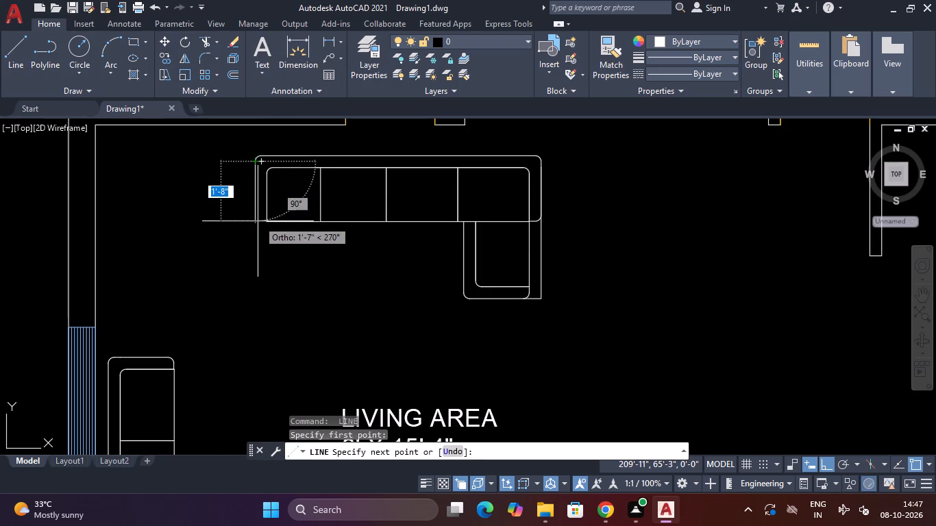
pyautogui.click(258, 223)
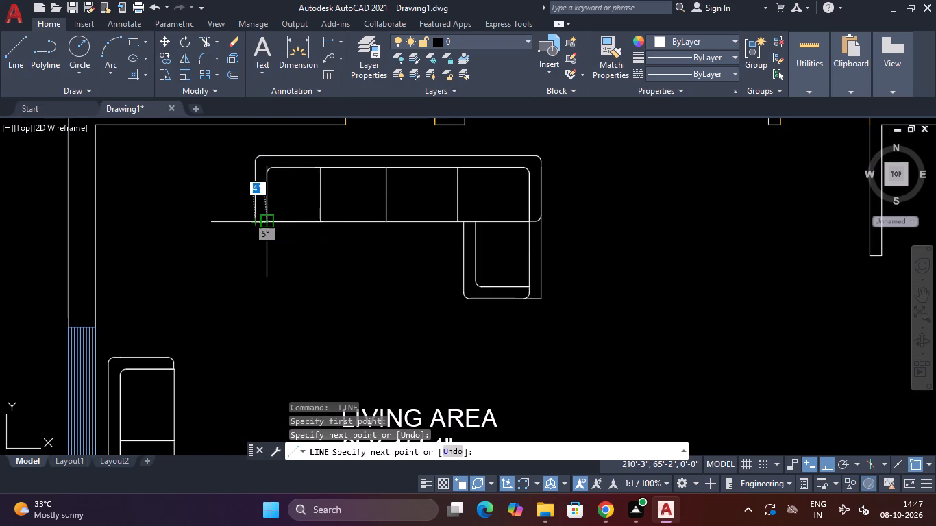
pyautogui.click(266, 221)
pyautogui.press('Escape')
pyautogui.moveTo(274, 242); pyautogui.dragTo(248, 323, button='middle')
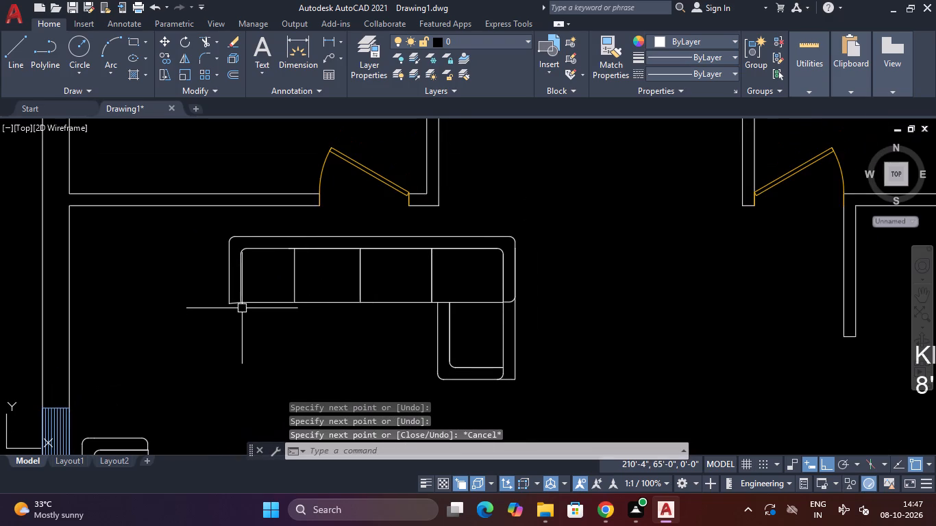
# Trim away the seat edge stub and the rounded corner arc inside the backrest where the two legs meet.
pyautogui.write('TR')
pyautogui.press('space')
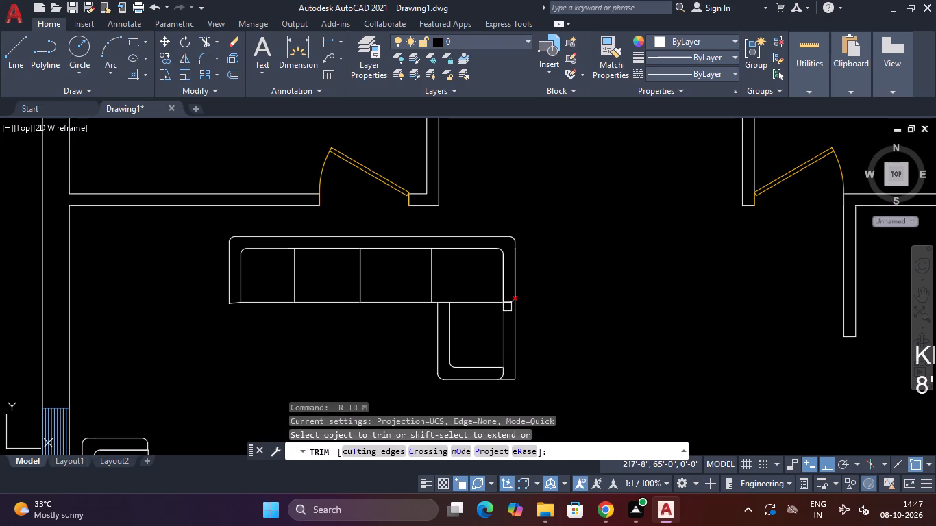
pyautogui.scroll(4, 507, 305)
pyautogui.click(500, 264)
pyautogui.moveTo(500, 316); pyautogui.dragTo(500, 323)
pyautogui.moveTo(504, 248); pyautogui.dragTo(509, 258)
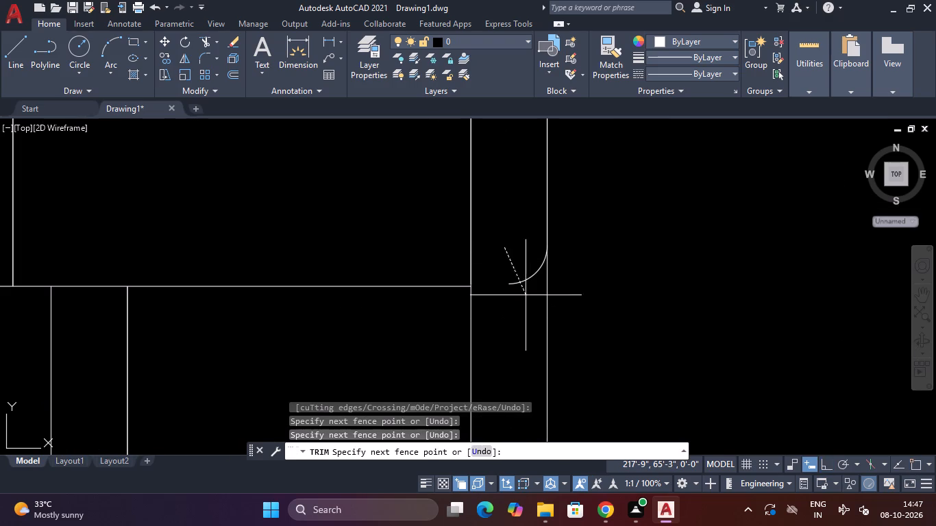
pyautogui.click(530, 302)
pyautogui.scroll(-1, 524, 319)
pyautogui.moveTo(515, 338); pyautogui.dragTo(526, 301, button='middle')
pyautogui.scroll(-4, 531, 287)
pyautogui.scroll(3, 527, 334)
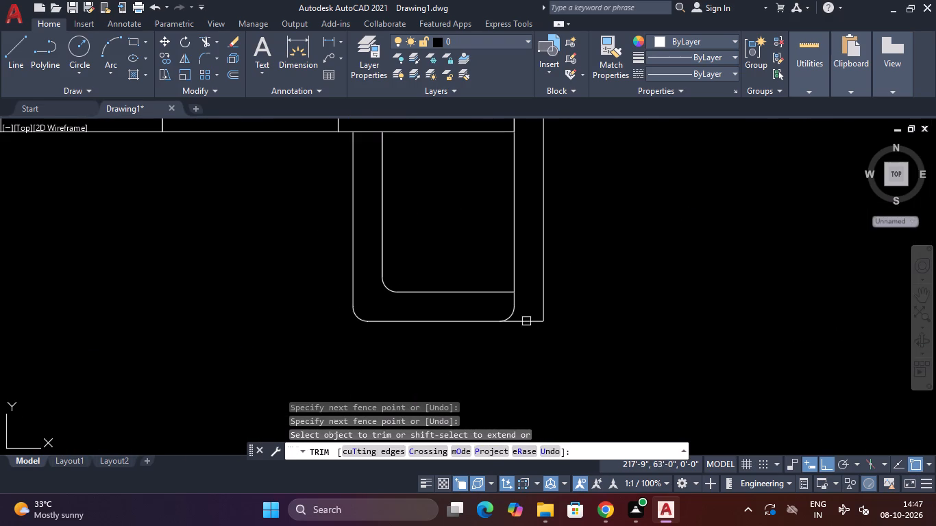
pyautogui.scroll(-3, 527, 297)
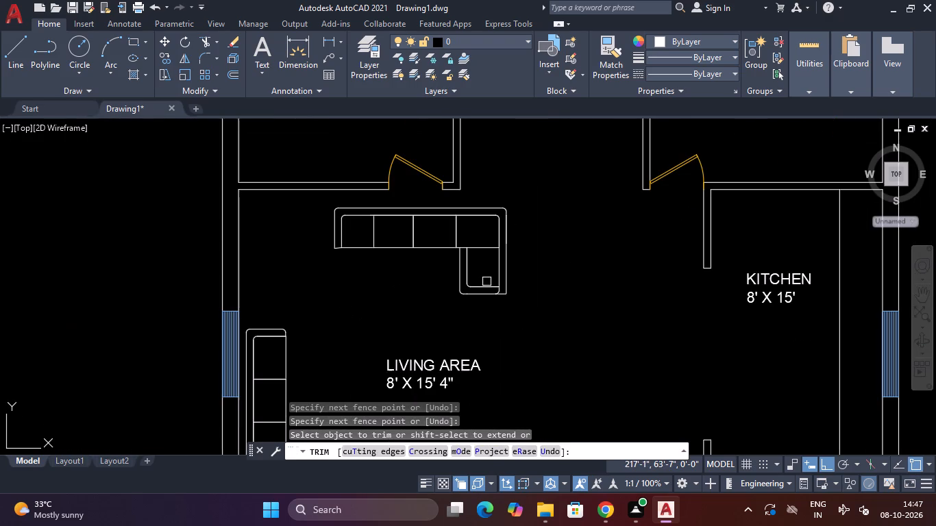
pyautogui.scroll(1, 480, 274)
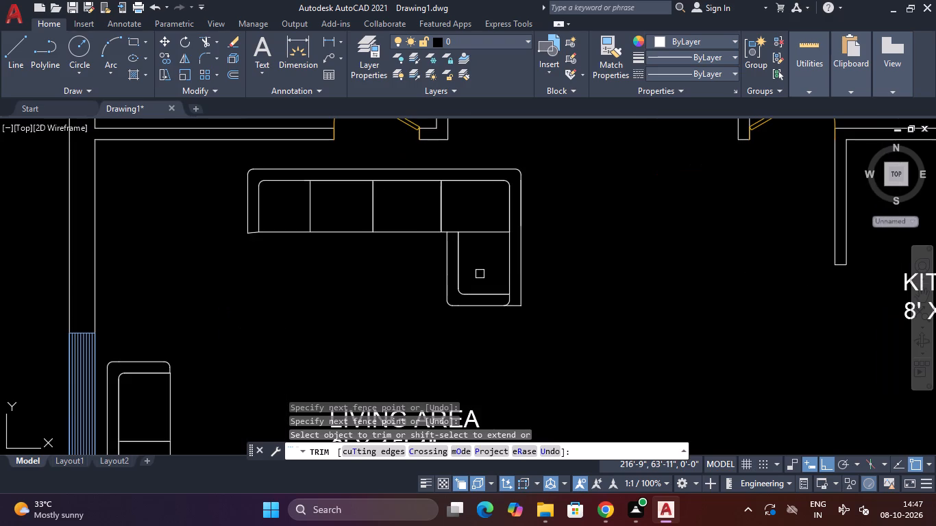
pyautogui.press('Escape')
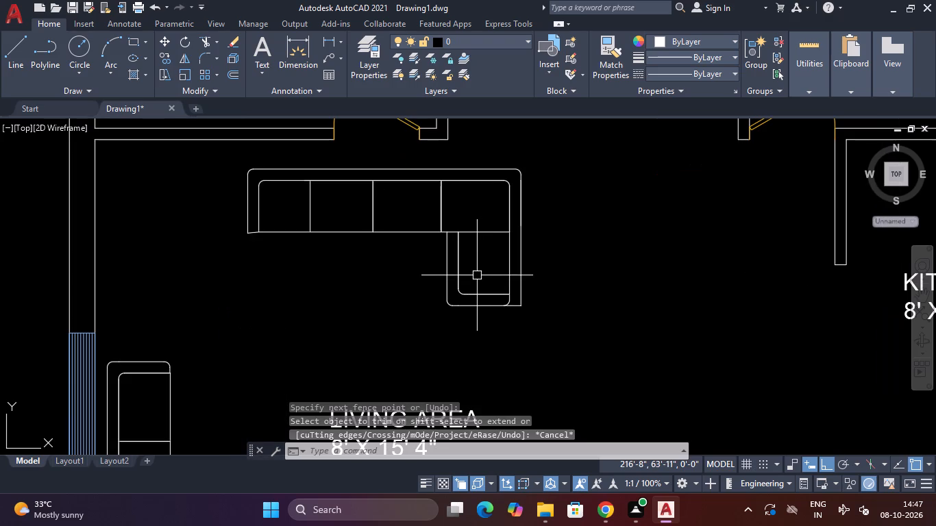
# Rotate the short leg's inner side and end outlines 180° about the inner side line's upper end.
pyautogui.click(477, 275)
pyautogui.click(429, 319)
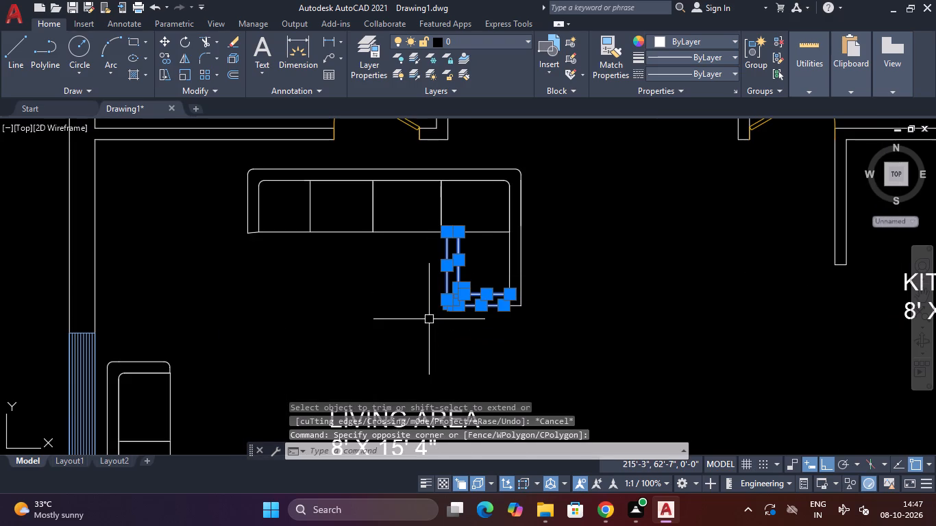
pyautogui.write('RO')
pyautogui.press('space')
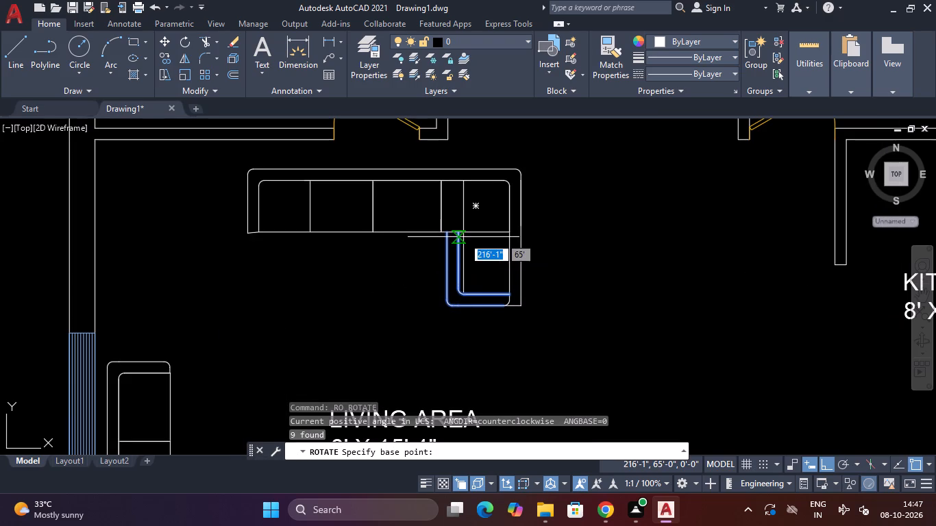
pyautogui.click(463, 237)
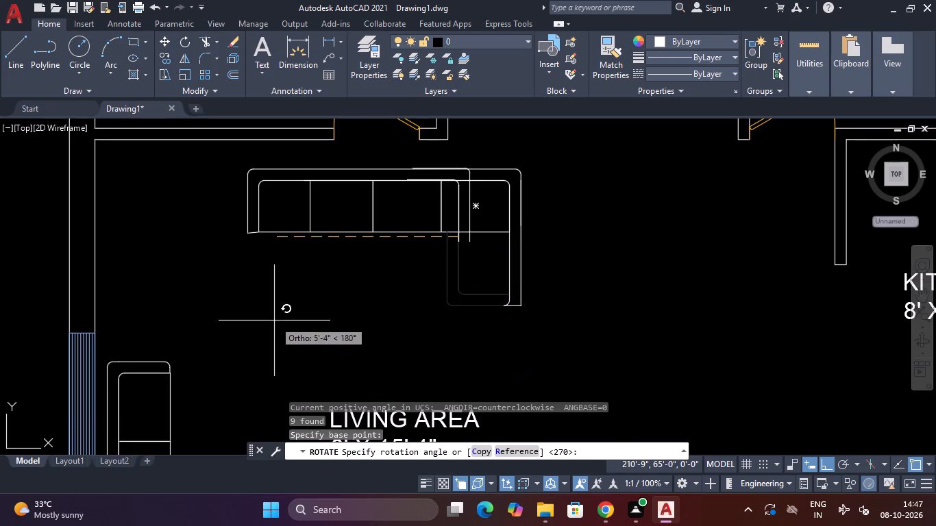
pyautogui.click(351, 142)
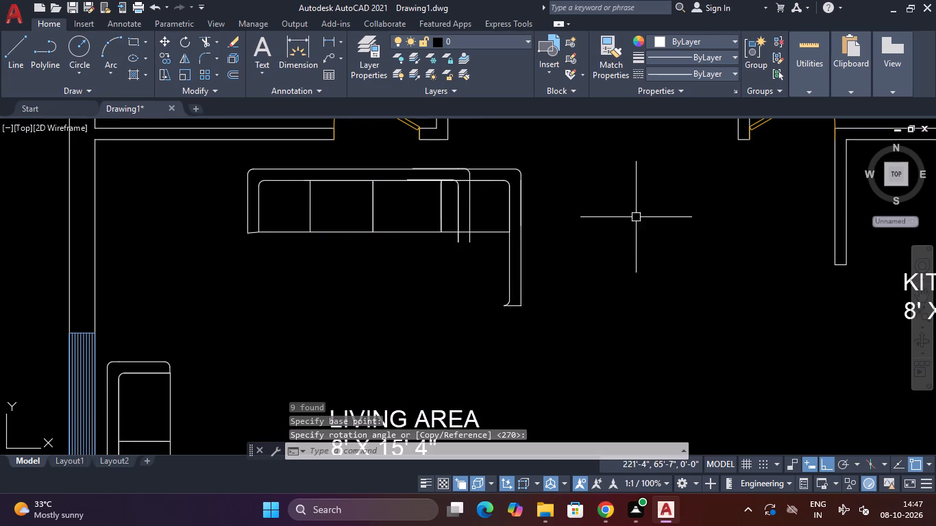
# Move the rotated outlines, with Ortho off, from their outer line's lower end to the short leg's outer bottom corner.
pyautogui.scroll(2, 508, 187)
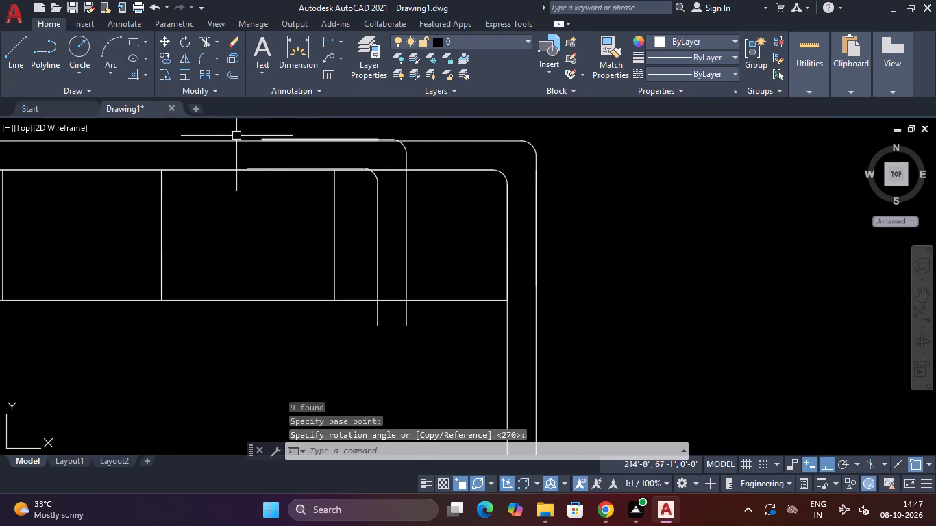
pyautogui.click(216, 121)
pyautogui.click(446, 344)
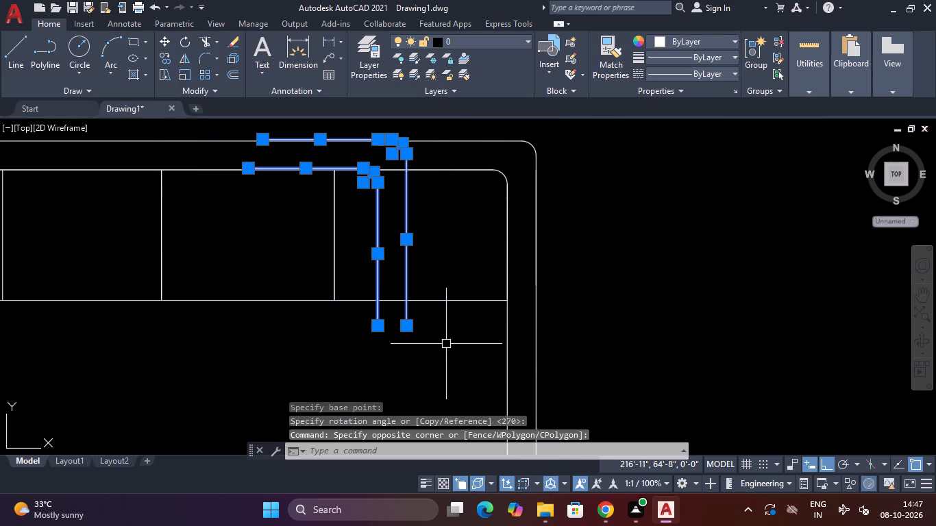
pyautogui.write('M')
pyautogui.press('space')
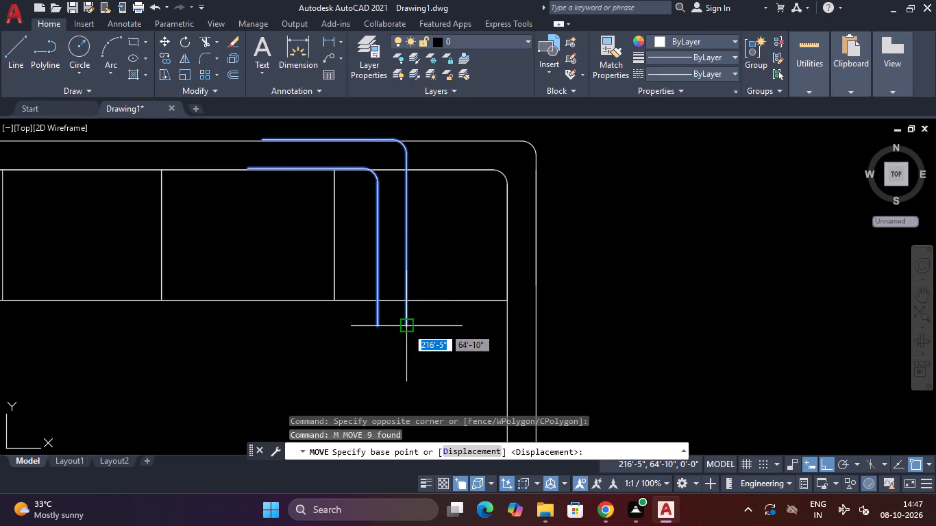
pyautogui.click(408, 328)
pyautogui.scroll(-2, 421, 342)
pyautogui.middleClick(469, 258)
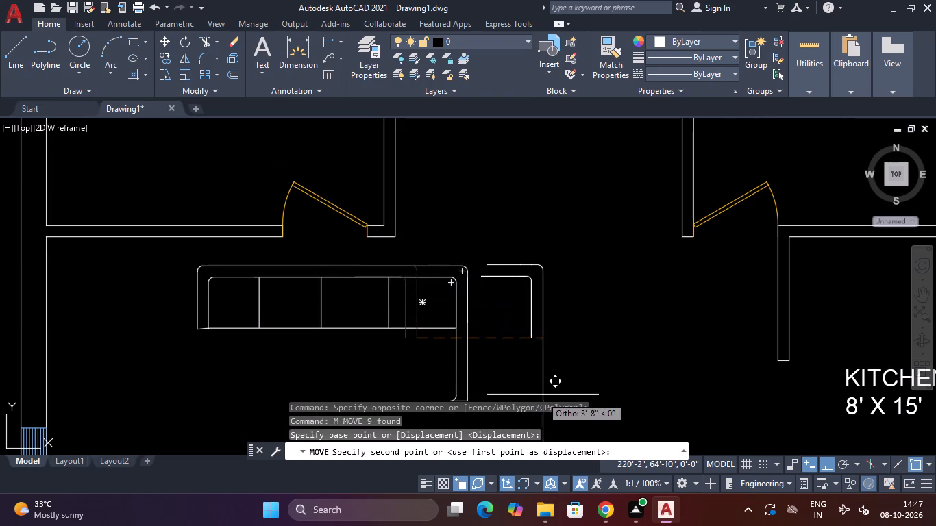
pyautogui.moveTo(543, 394); pyautogui.dragTo(579, 303, button='middle')
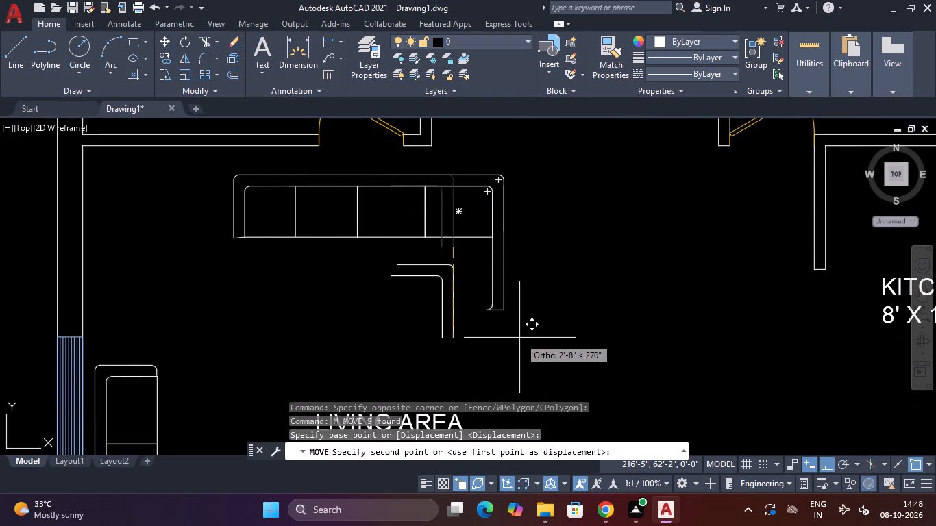
pyautogui.press('F8')
pyautogui.scroll(2, 487, 310)
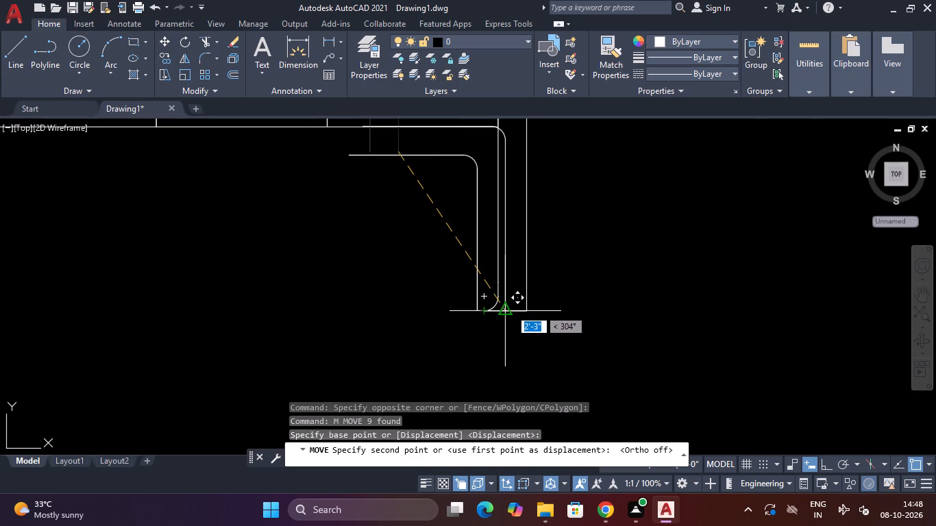
pyautogui.click(533, 308)
pyautogui.scroll(-3, 537, 310)
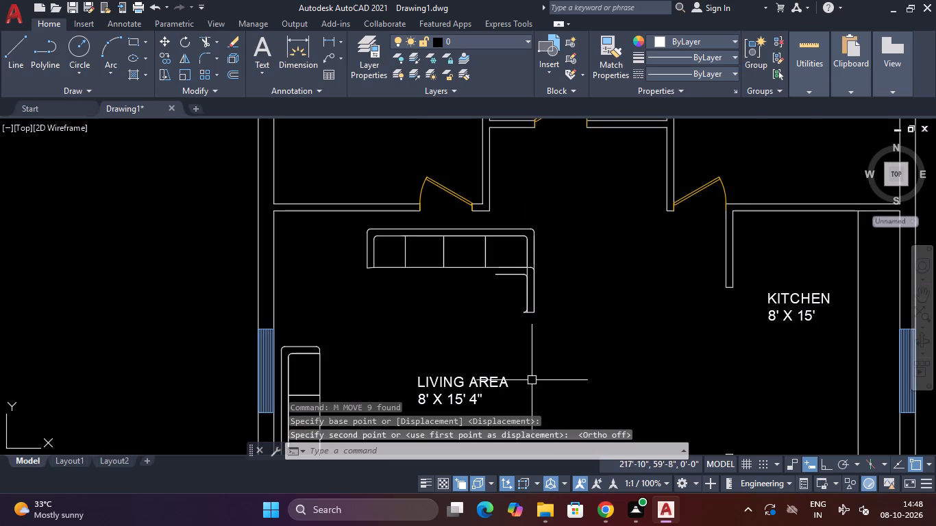
# Trim the vertical line between the long leg's seat front edge and the rotated inner outline's rounded corner.
pyautogui.scroll(2, 523, 287)
pyautogui.press('Escape')
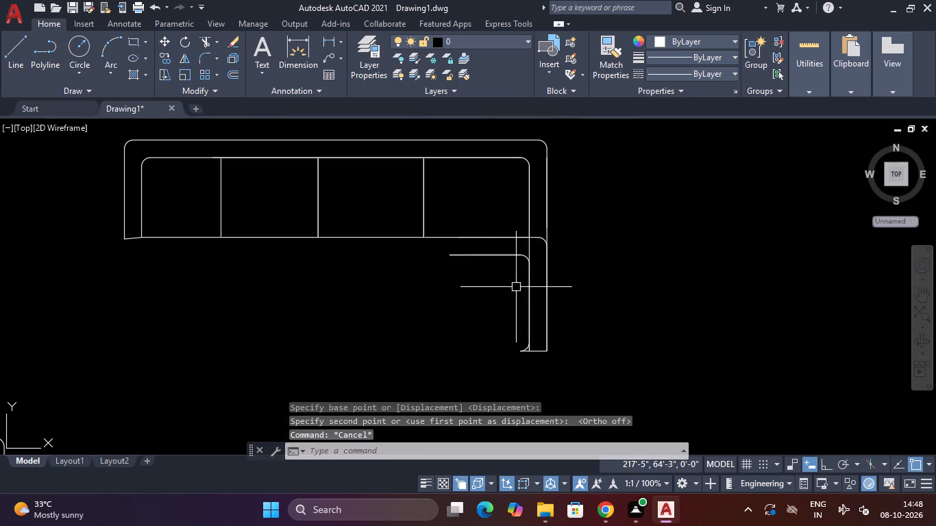
pyautogui.press('Escape')
pyautogui.write('TR')
pyautogui.press('space')
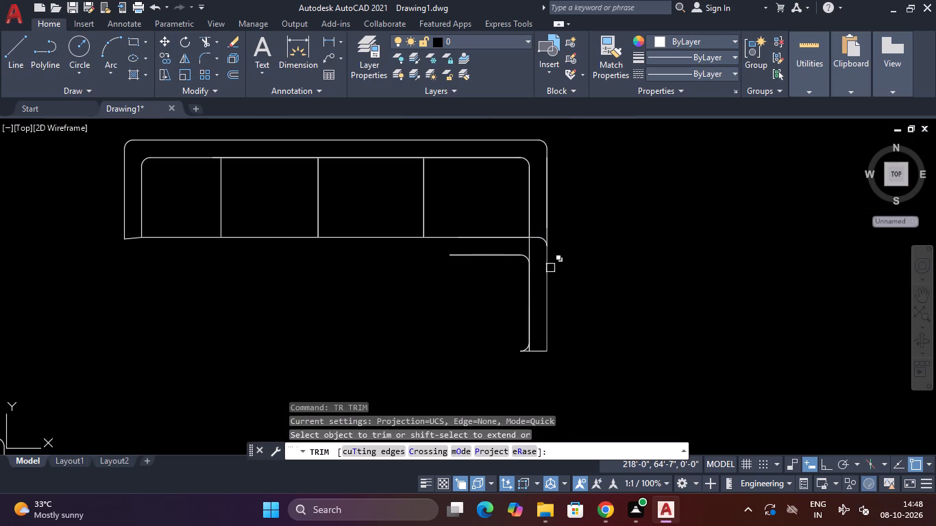
pyautogui.scroll(3, 558, 245)
pyautogui.click(442, 267)
pyautogui.click(427, 267)
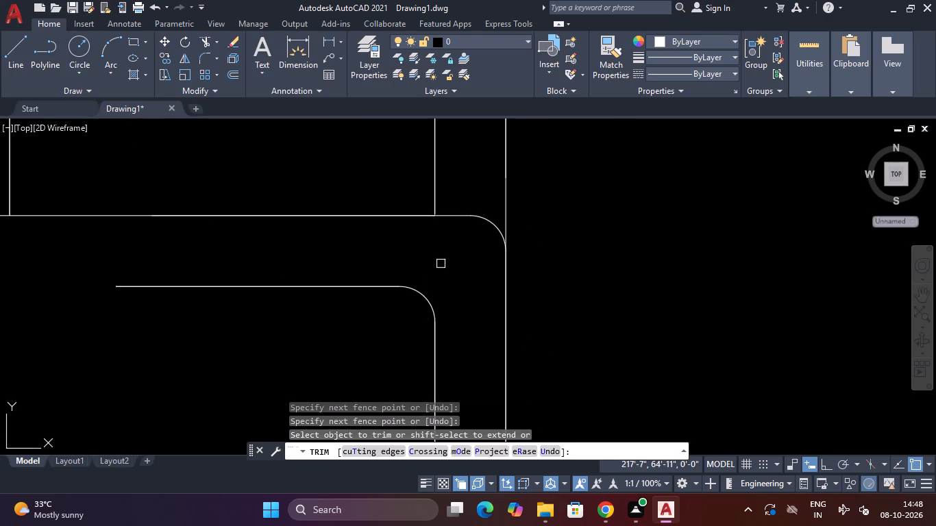
pyautogui.scroll(-3, 449, 263)
pyautogui.moveTo(449, 266); pyautogui.dragTo(528, 266, button='middle')
pyautogui.press('Escape')
pyautogui.press('Escape')
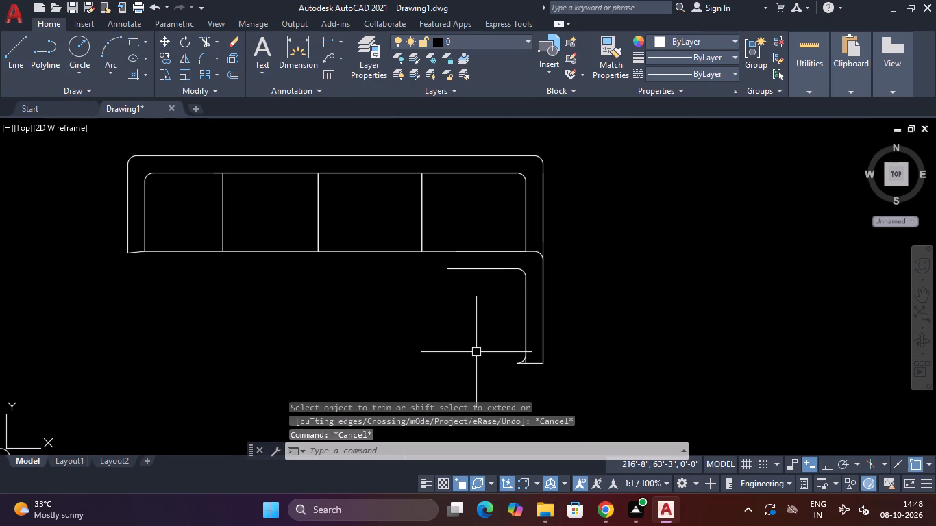
# Draw the short leg's bottom edge from the small corner arc, and its open side up to the long leg's seat edge.
pyautogui.write('L')
pyautogui.press('space')
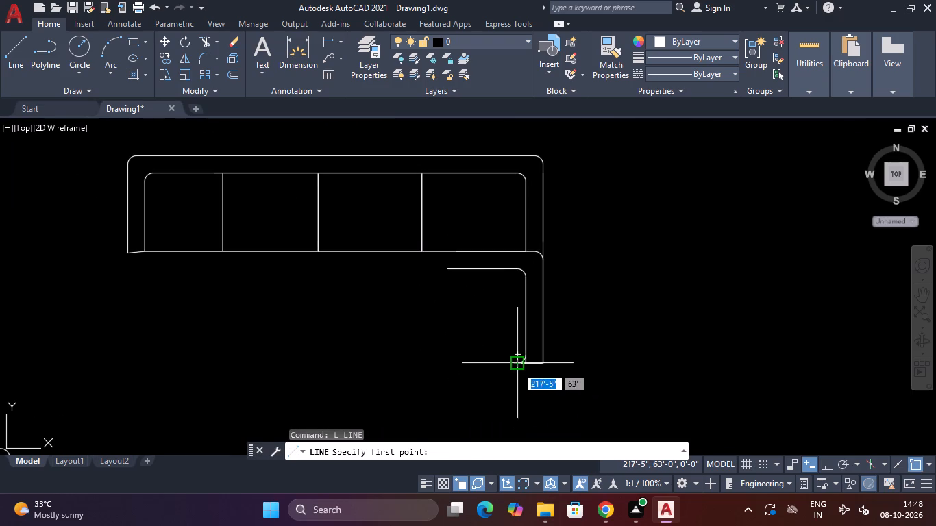
pyautogui.moveTo(517, 366); pyautogui.dragTo(510, 366)
pyautogui.click(445, 367)
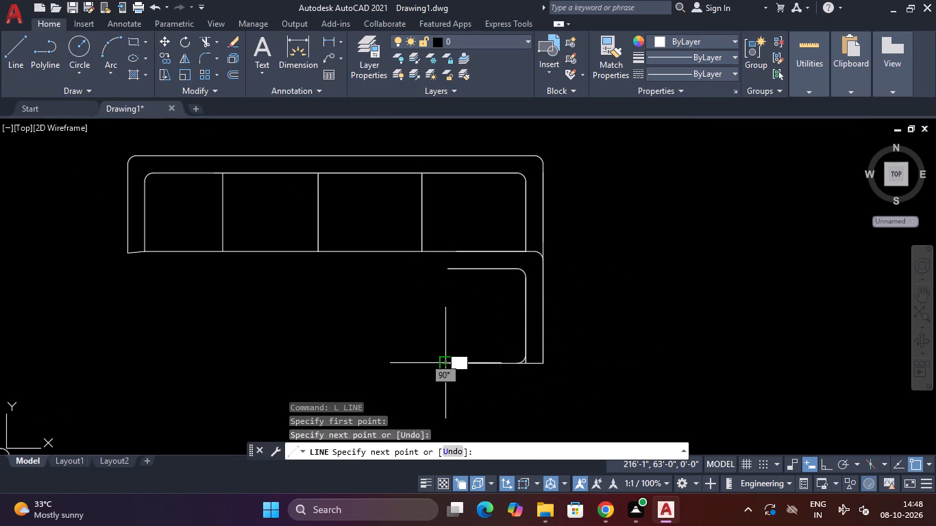
pyautogui.click(447, 253)
pyautogui.press('Escape')
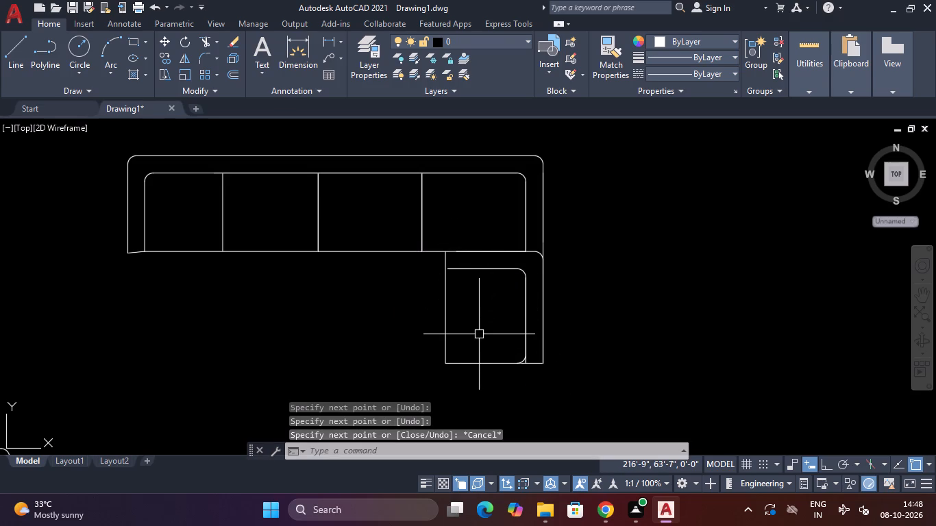
# Draw a short horizontal line extending the long leg's seat front edge from the backrest's inner line to its outer edge.
pyautogui.write('L')
pyautogui.press('space')
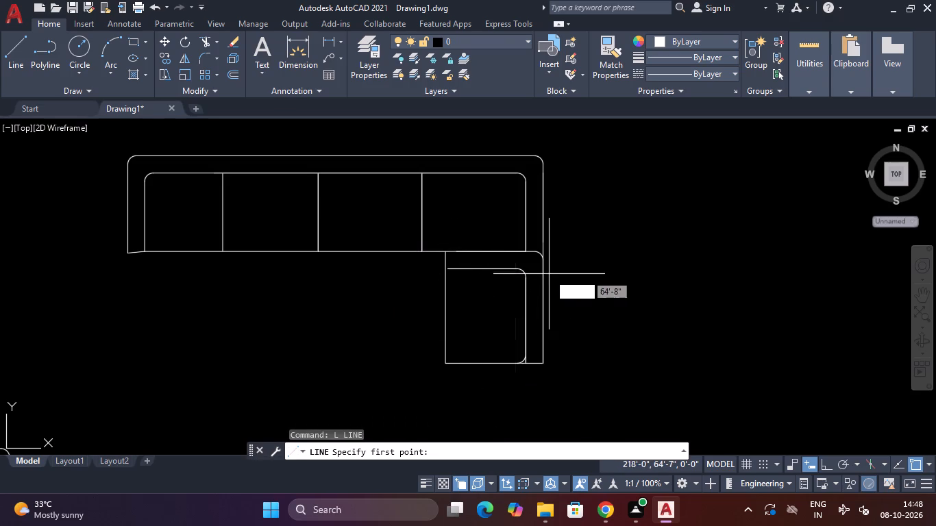
pyautogui.scroll(2, 542, 263)
pyautogui.click(502, 235)
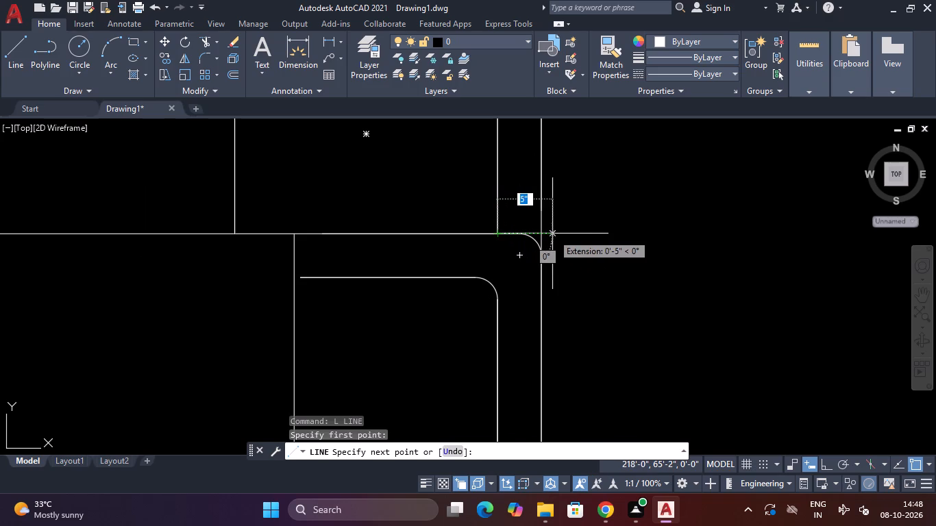
pyautogui.click(541, 234)
pyautogui.press('Escape')
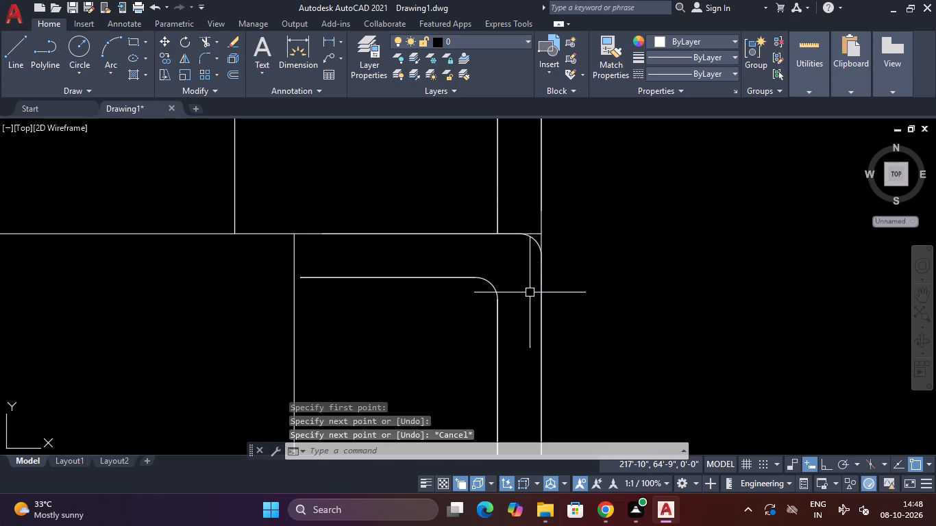
# Trim away the rounded arc at the short leg's outer corner, where it meets the long leg.
pyautogui.write('TR')
pyautogui.press('space')
pyautogui.scroll(4, 530, 255)
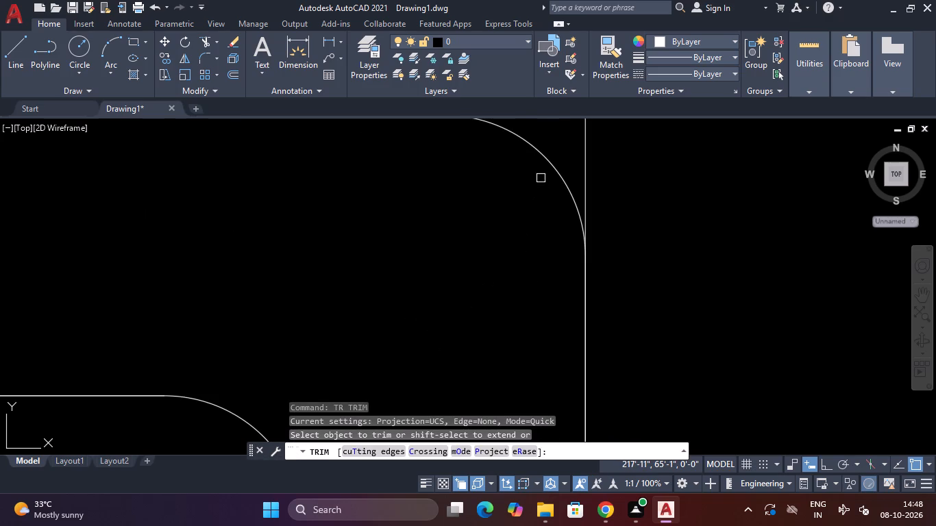
pyautogui.click(545, 162)
pyautogui.scroll(-3, 545, 162)
pyautogui.press('Escape')
pyautogui.scroll(-3, 529, 184)
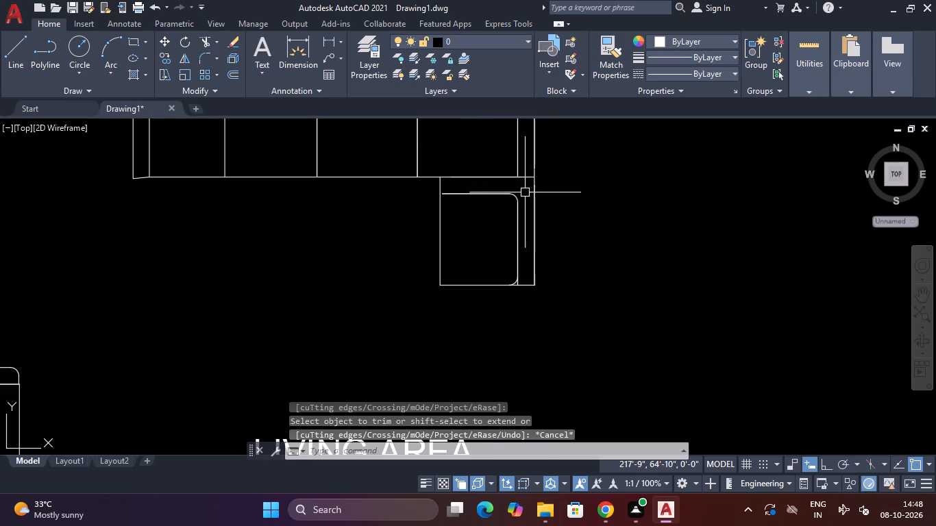
# Erase the short leg's old inner outlines, including its upper line, inner side lines and corner arcs.
pyautogui.moveTo(480, 246); pyautogui.dragTo(510, 243, button='middle')
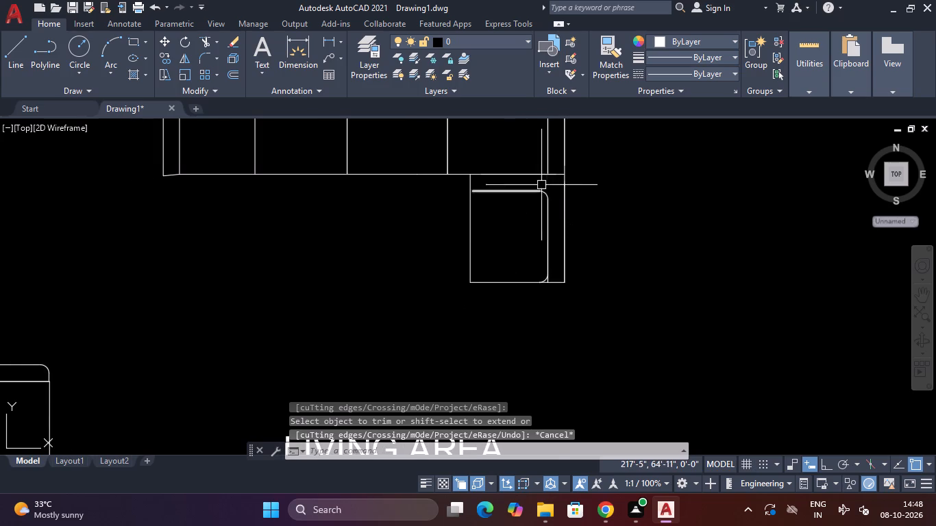
pyautogui.click(544, 183)
pyautogui.click(534, 201)
pyautogui.press('Delete')
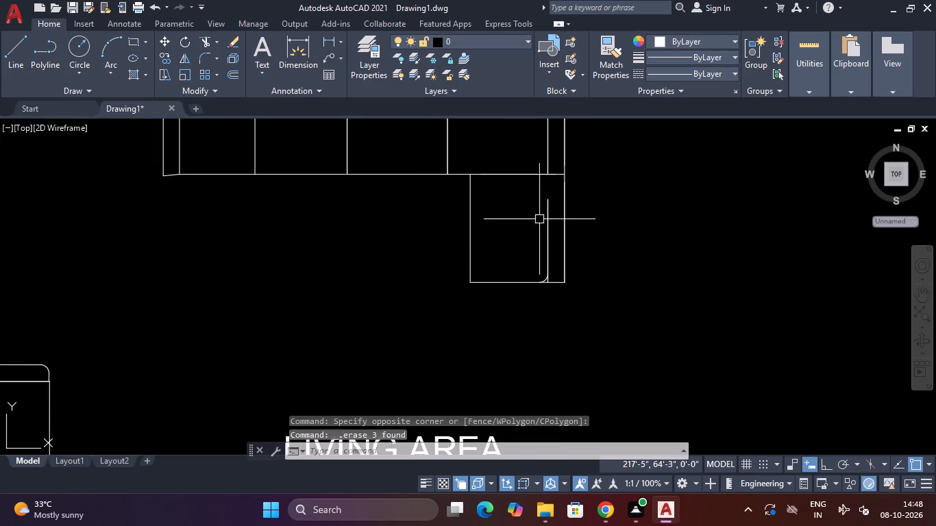
pyautogui.scroll(2, 547, 256)
pyautogui.moveTo(555, 251); pyautogui.dragTo(541, 260)
pyautogui.click(521, 275)
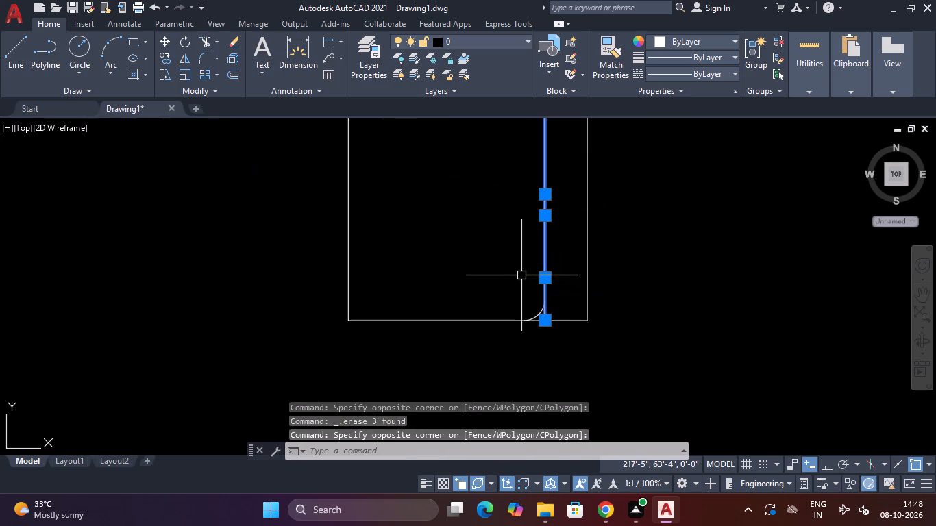
pyautogui.press('Delete')
pyautogui.click(547, 305)
pyautogui.press('Delete')
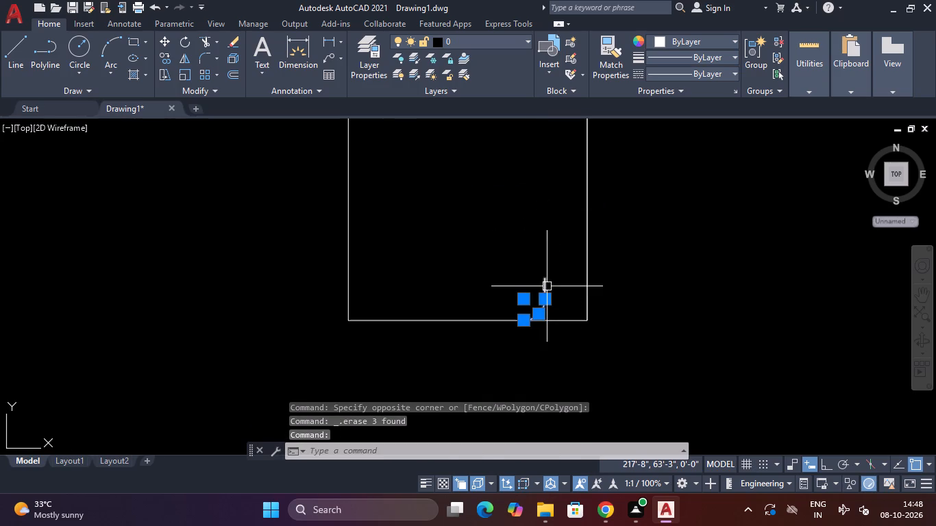
pyautogui.press('Delete')
pyautogui.click(547, 284)
pyautogui.press('Delete')
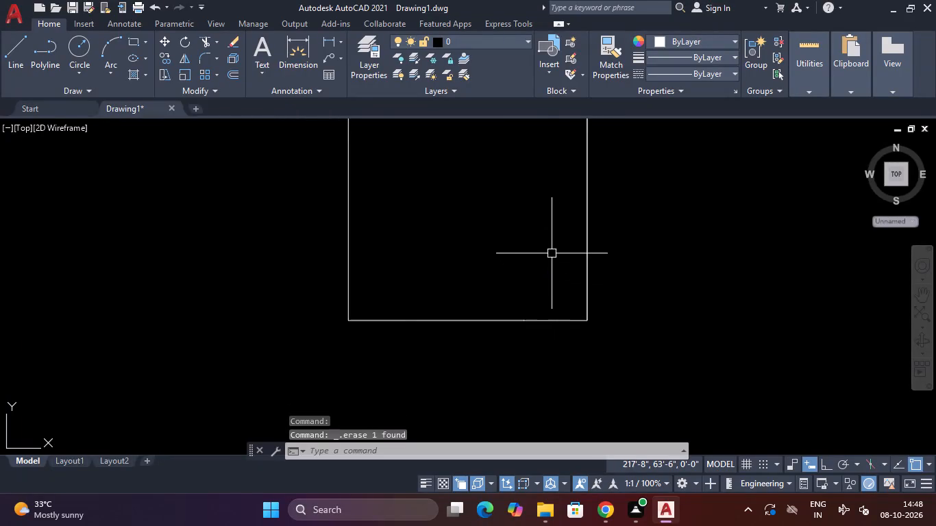
pyautogui.scroll(-1, 550, 253)
pyautogui.press('Escape')
pyautogui.press('Escape')
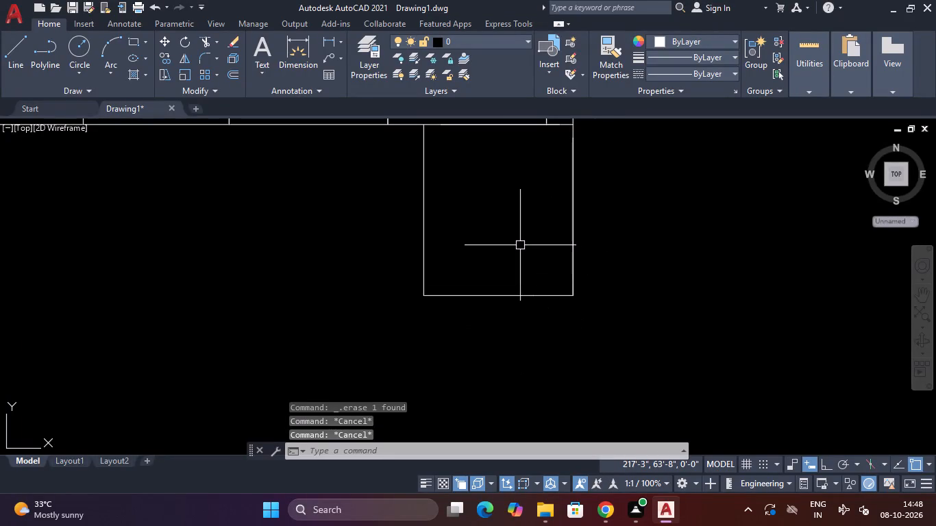
# Draw the short leg's inner side line about 1'-10" down from the seat edge, then its inner end line across to the open side.
pyautogui.write('L')
pyautogui.press('space')
pyautogui.scroll(-3, 524, 216)
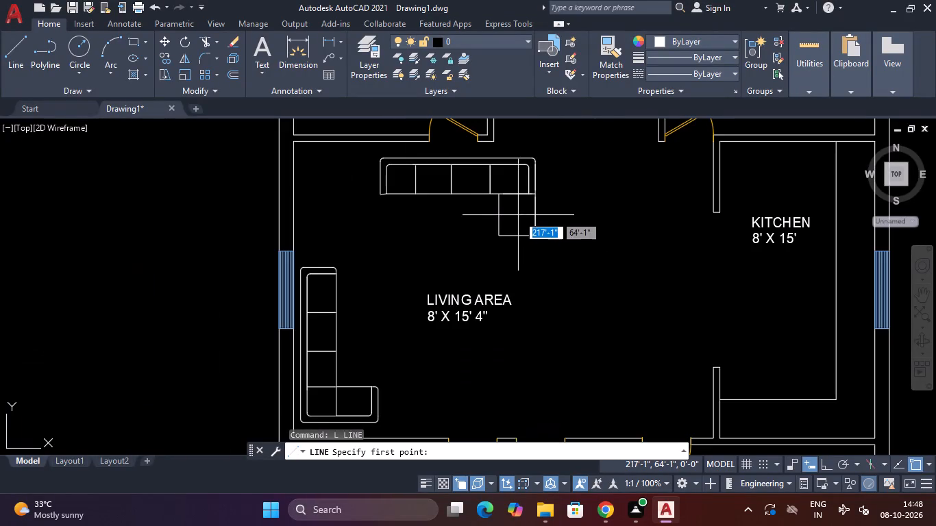
pyautogui.scroll(2, 522, 201)
pyautogui.click(534, 186)
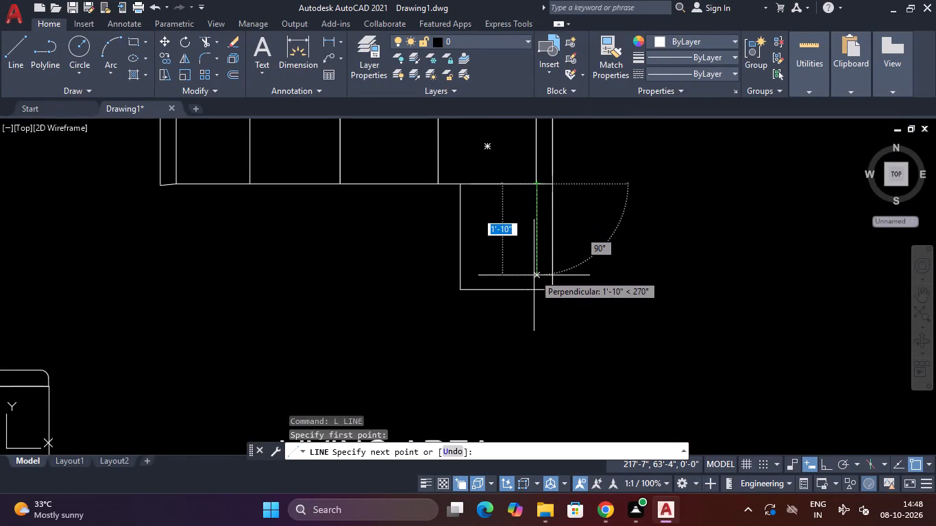
pyautogui.click(534, 279)
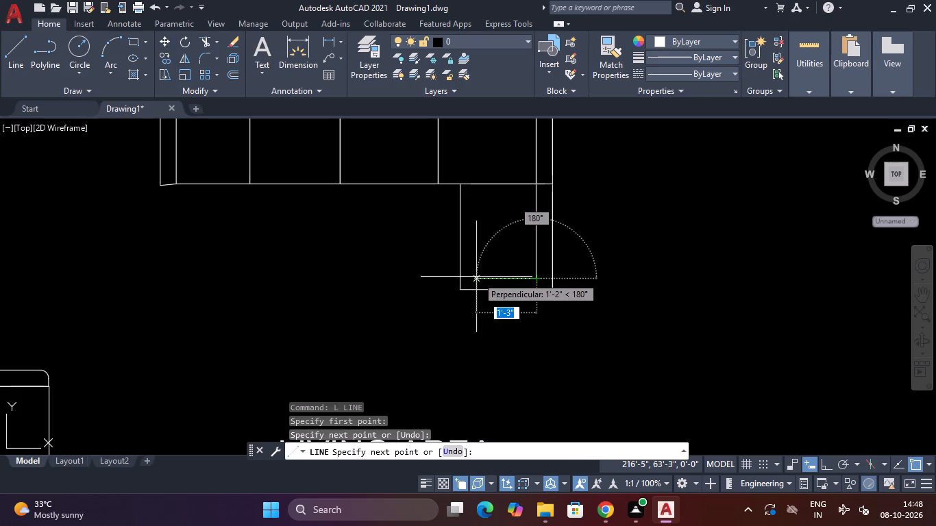
pyautogui.click(459, 280)
pyautogui.press('Escape')
pyautogui.scroll(2, 508, 284)
pyautogui.scroll(-2, 512, 279)
pyautogui.press('Escape')
# Fillet the corner between the short leg's new inner side and end lines with a 2" radius.
pyautogui.write('F R')
pyautogui.press('space')
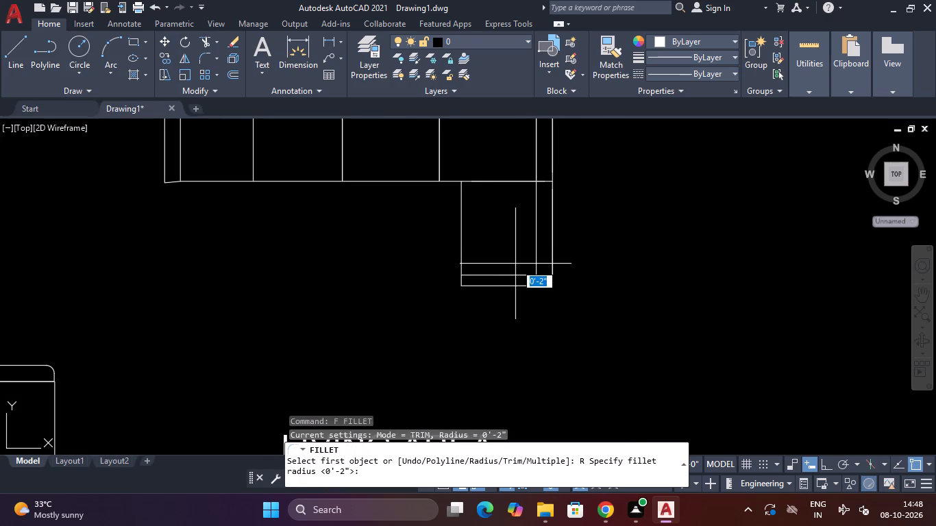
pyautogui.press('space')
pyautogui.click(537, 259)
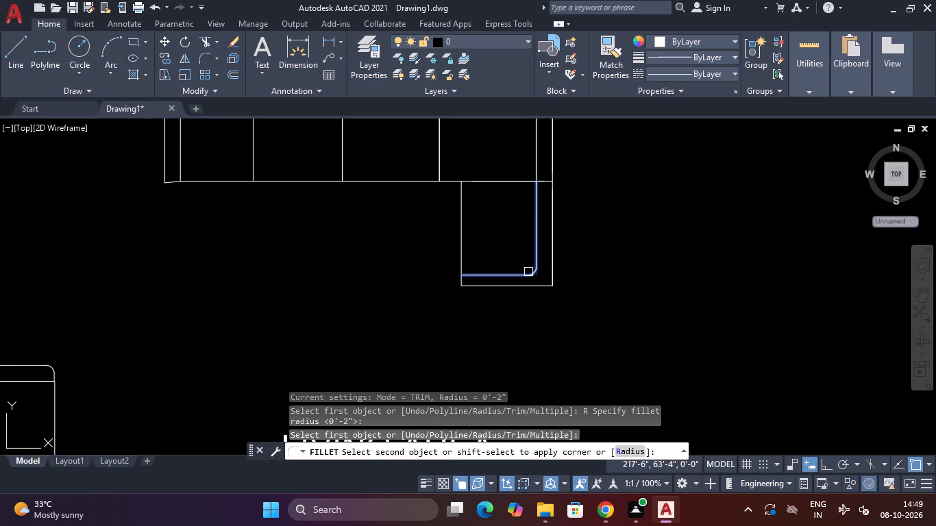
pyautogui.click(526, 273)
pyautogui.press('Escape')
# Fillet the short leg's outer side and bottom edge with a 2" radius.
pyautogui.write('F')
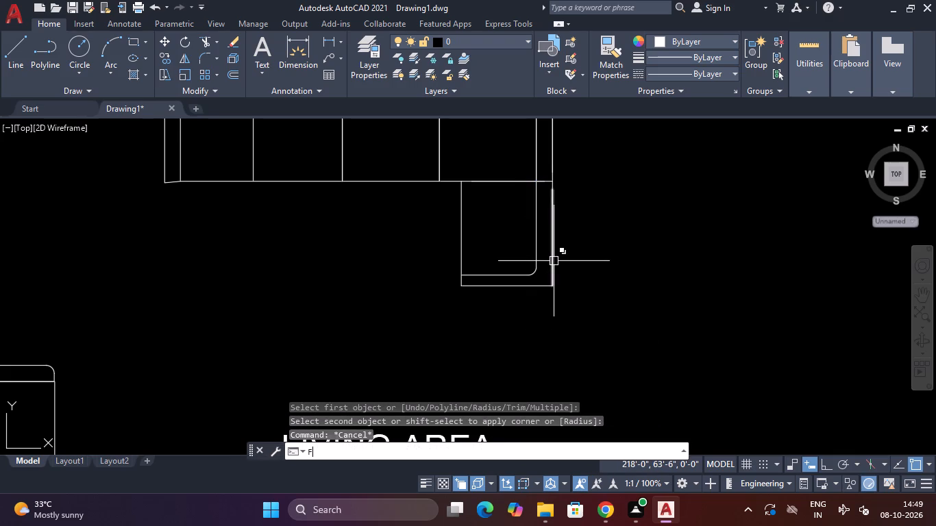
pyautogui.press('space')
pyautogui.write('R')
pyautogui.press('space')
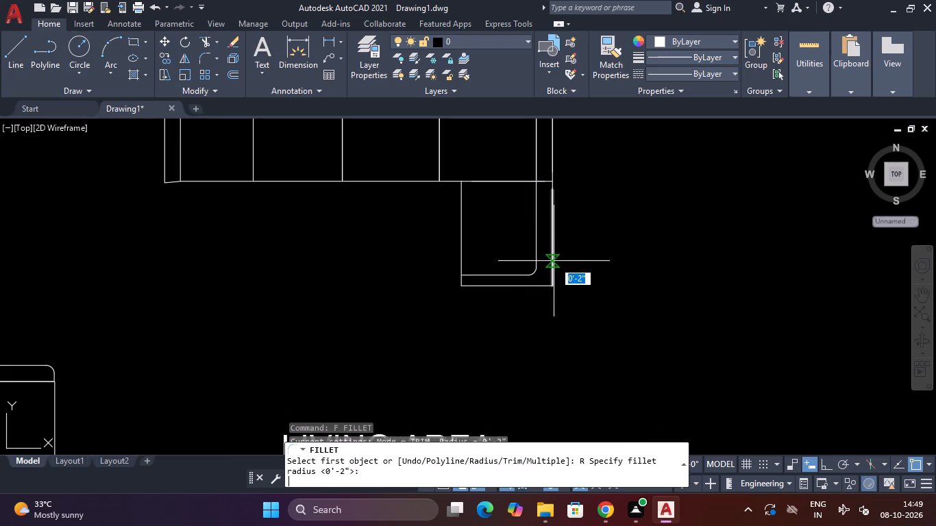
pyautogui.hotkey('alt', 'space')
pyautogui.press('space')
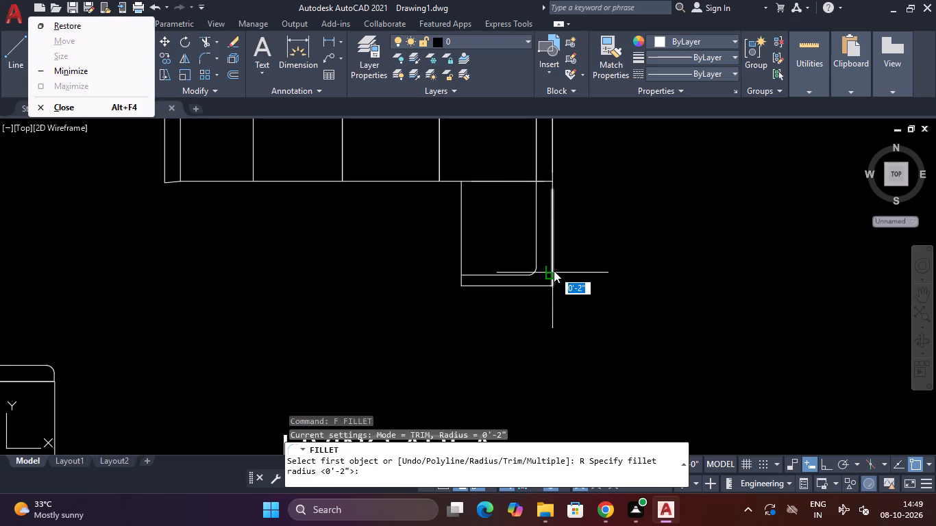
pyautogui.press('space')
pyautogui.press('Escape')
pyautogui.press('space')
pyautogui.click(554, 271)
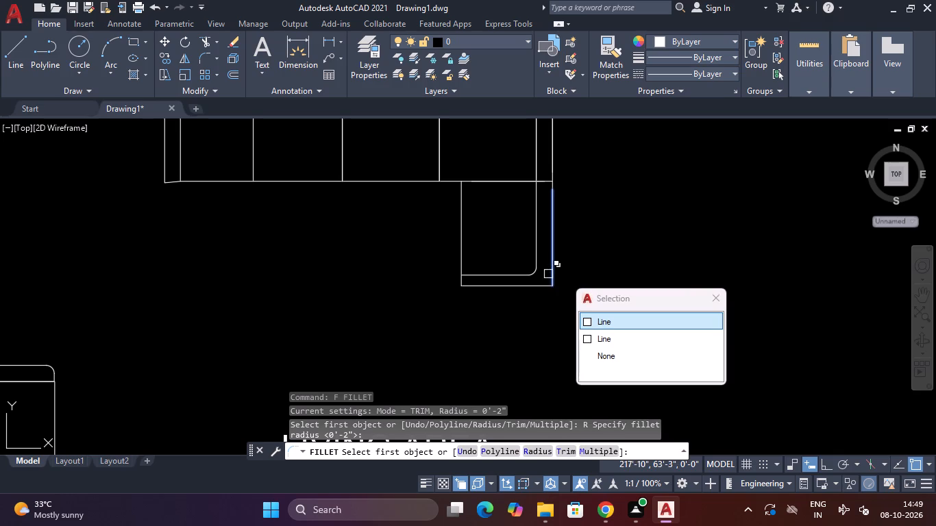
pyautogui.click(586, 317)
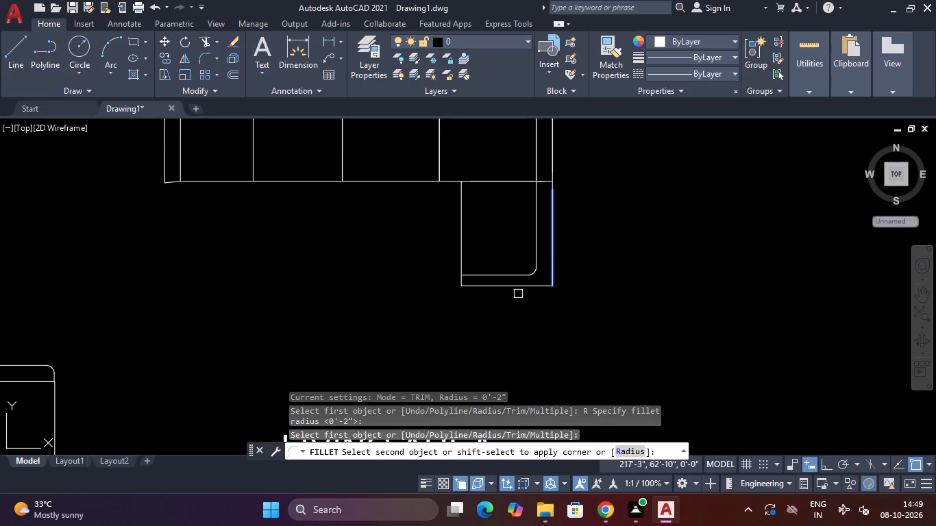
pyautogui.click(521, 288)
pyautogui.press('Escape')
# Trim the leftover straight line ends outside the short leg's rounded outer bottom corner.
pyautogui.scroll(3, 576, 288)
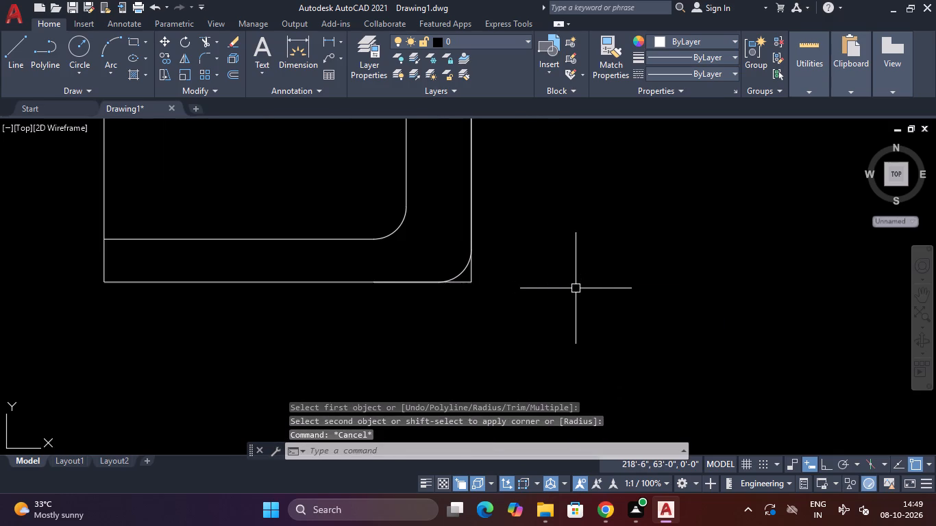
pyautogui.write('TR')
pyautogui.press('space')
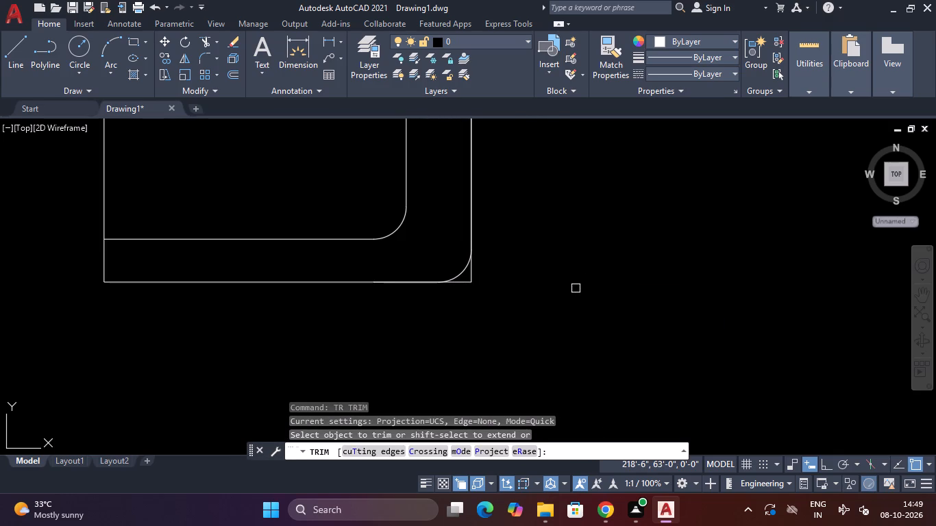
pyautogui.scroll(2, 478, 290)
pyautogui.click(478, 249)
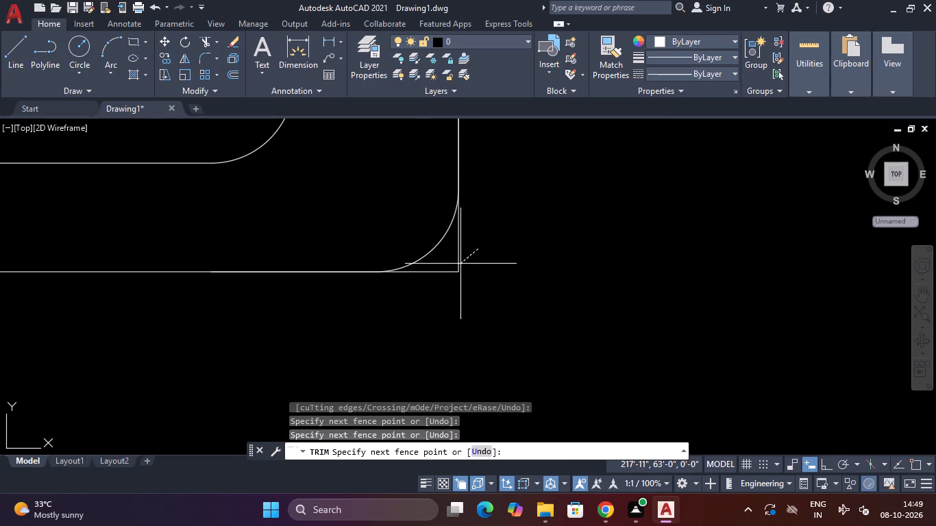
pyautogui.click(460, 264)
pyautogui.click(476, 245)
pyautogui.click(443, 277)
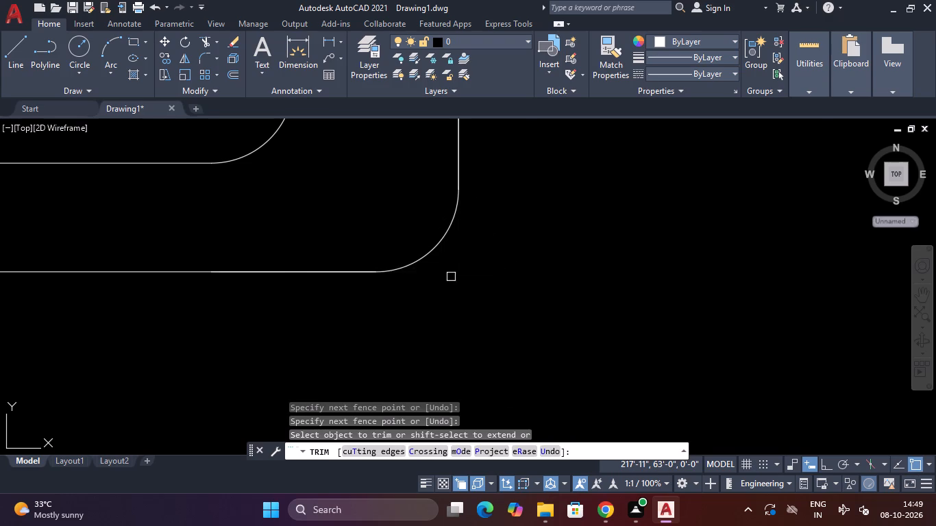
pyautogui.scroll(-2, 478, 277)
pyautogui.scroll(-3, 545, 351)
pyautogui.press('Escape')
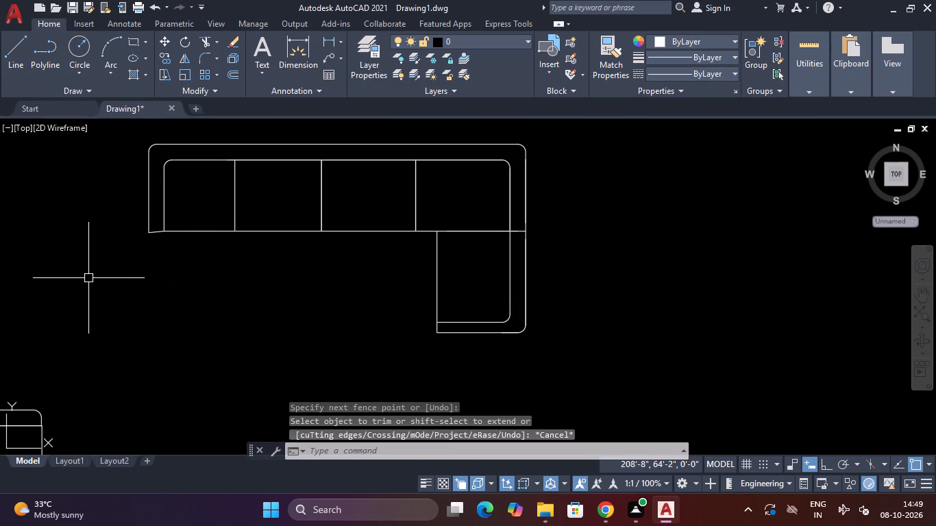
# Fillet the outer front corner at the long leg's free end with the 2" radius.
pyautogui.write('F')
pyautogui.press('space')
pyautogui.scroll(2, 145, 218)
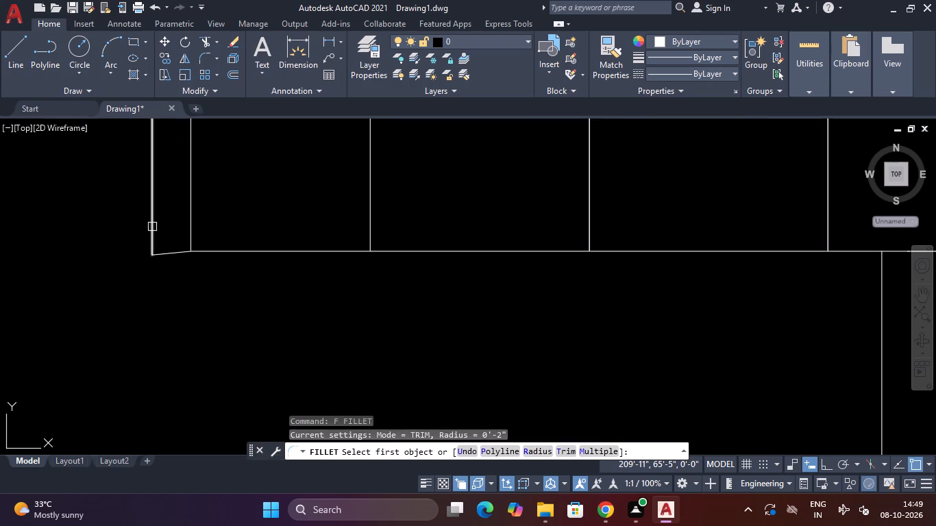
pyautogui.click(153, 227)
pyautogui.click(180, 255)
pyautogui.press('Escape')
pyautogui.scroll(-3, 180, 271)
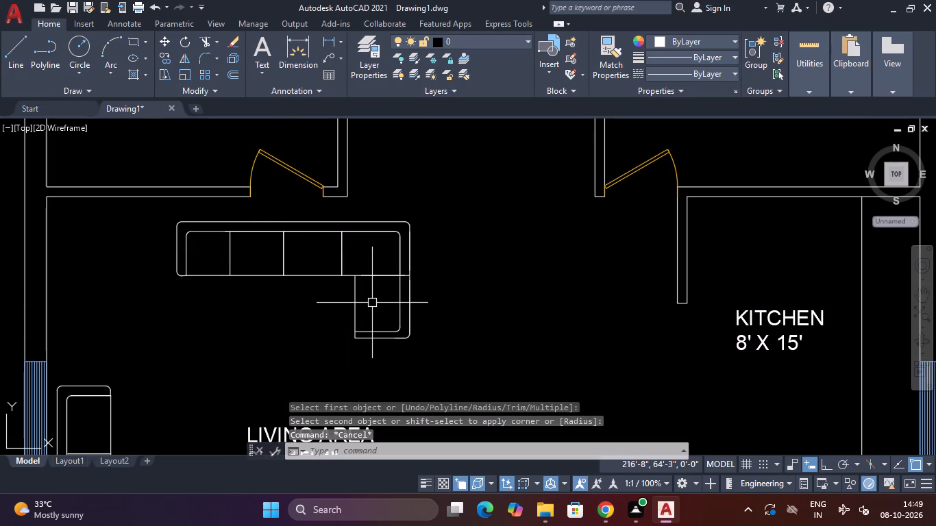
# Move the whole rebuilt sofa down and to the left in the living area, just above the existing sofa beside the window.
pyautogui.press('Escape')
pyautogui.moveTo(442, 193); pyautogui.dragTo(437, 214)
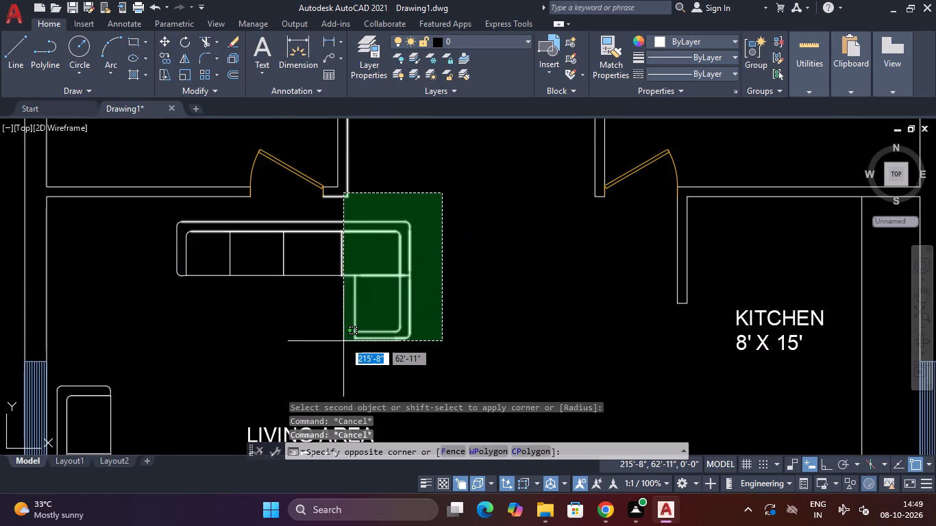
pyautogui.press('Escape')
pyautogui.click(428, 216)
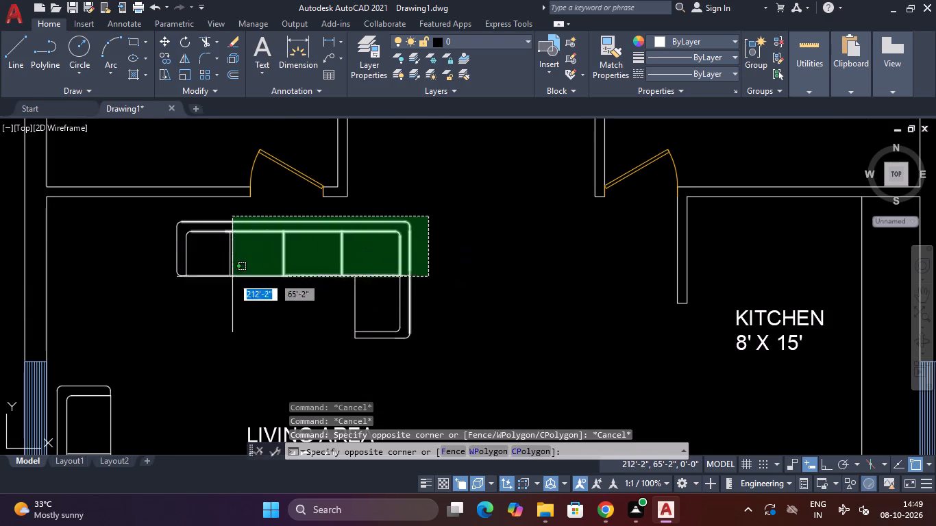
pyautogui.click(162, 351)
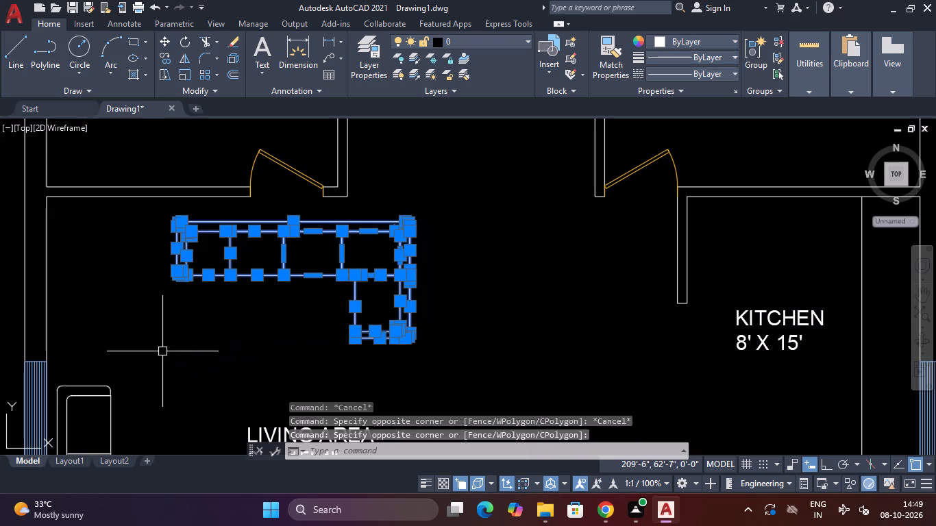
pyautogui.write('M')
pyautogui.press('space')
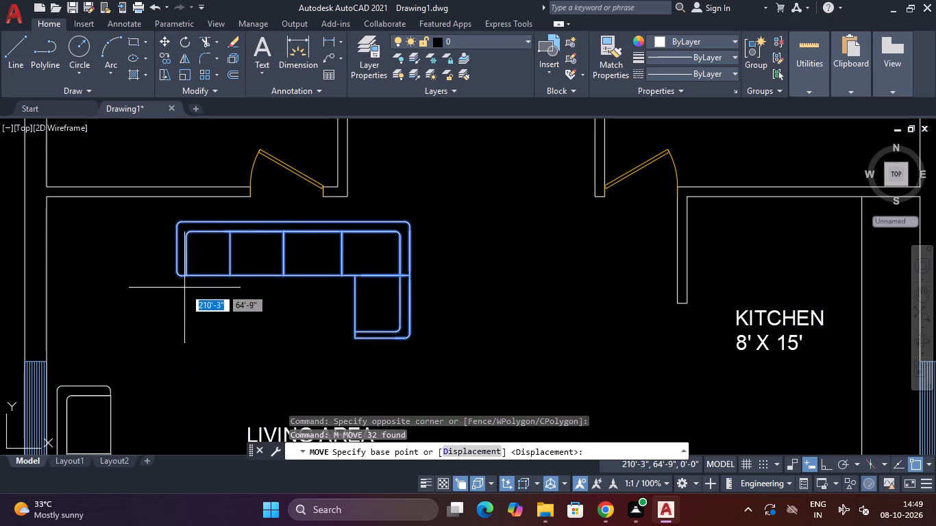
pyautogui.click(187, 279)
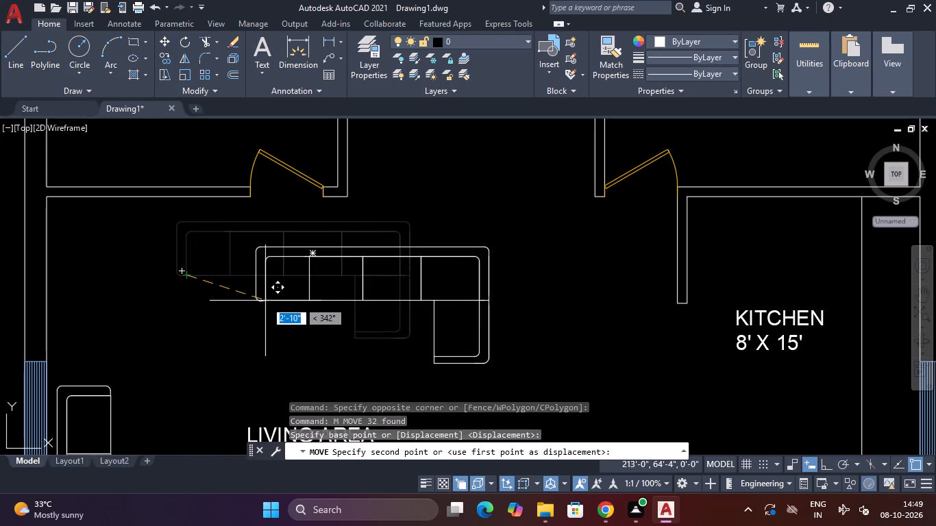
pyautogui.moveTo(288, 288); pyautogui.dragTo(395, 147, button='middle')
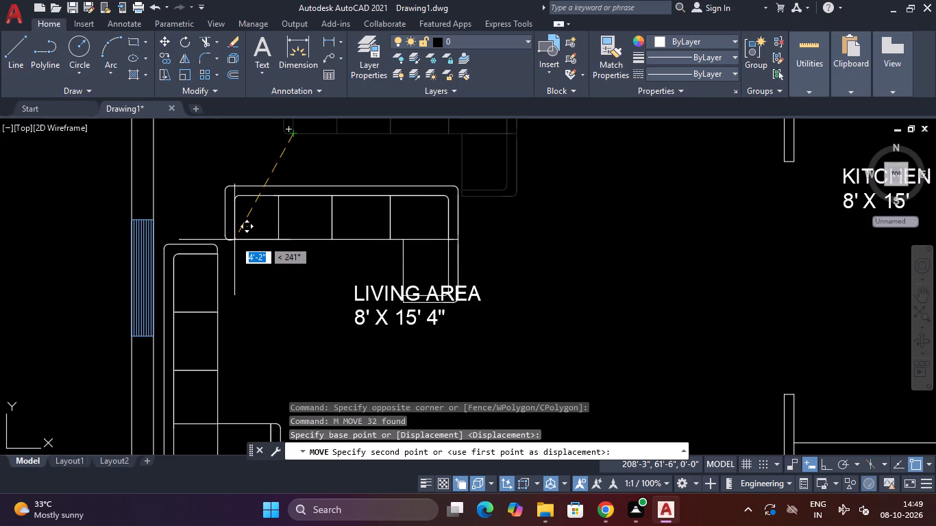
pyautogui.click(234, 223)
pyautogui.scroll(-1, 273, 267)
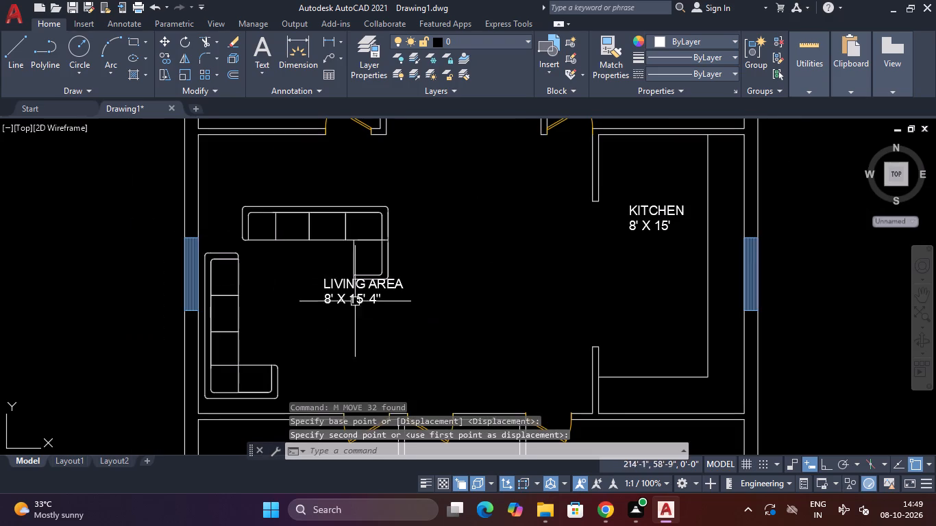
# Move both lines of the living area label left and slightly up, clear of the upper sofa's short leg.
pyautogui.scroll(2, 371, 295)
pyautogui.moveTo(436, 255); pyautogui.dragTo(433, 262)
pyautogui.click(372, 299)
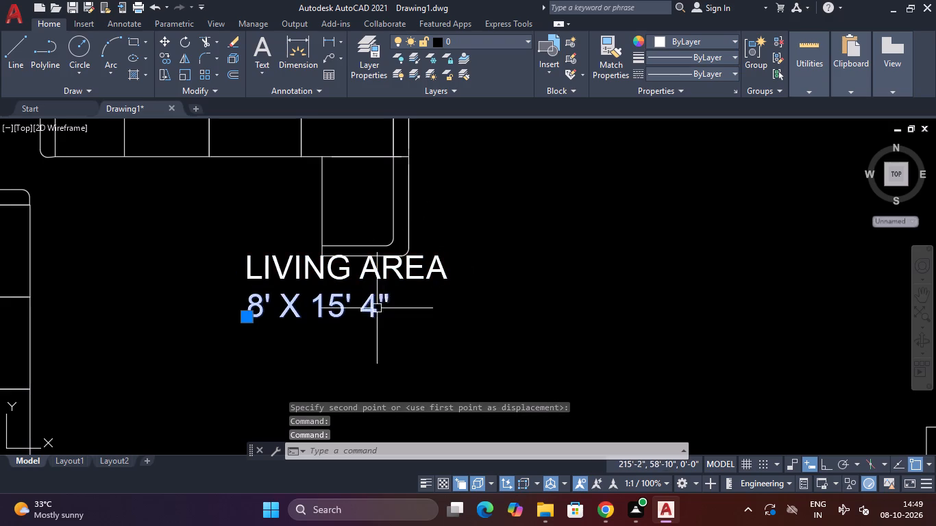
pyautogui.click(375, 276)
pyautogui.moveTo(470, 245); pyautogui.dragTo(469, 253)
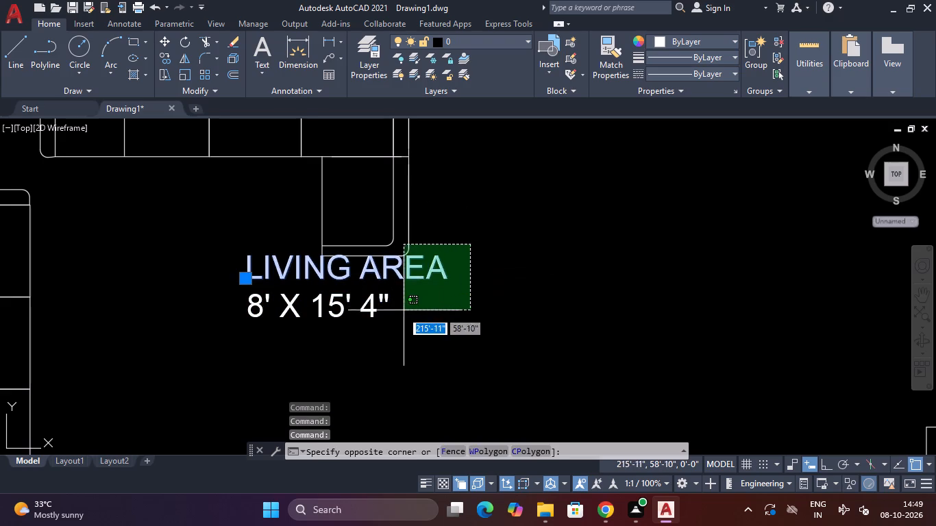
pyautogui.click(439, 310)
pyautogui.moveTo(409, 295); pyautogui.dragTo(402, 299)
pyautogui.click(359, 322)
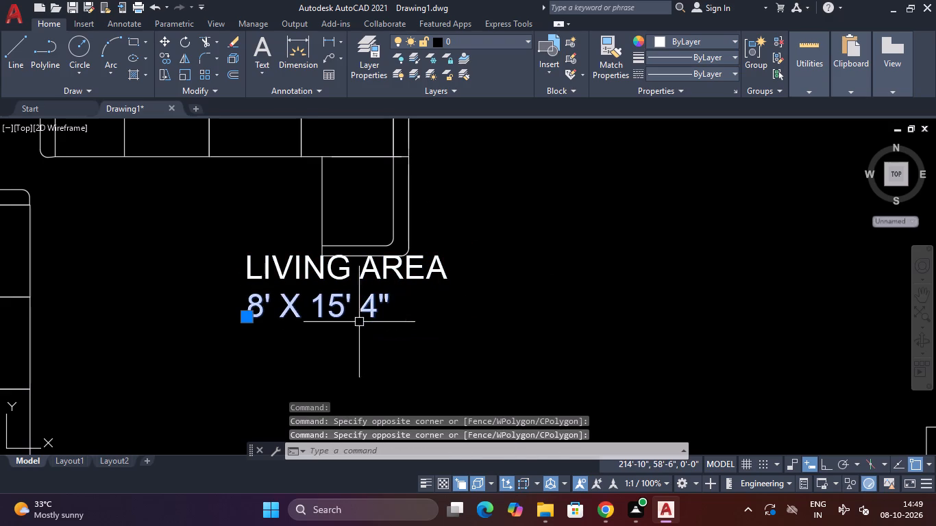
pyautogui.moveTo(132, 255); pyautogui.dragTo(145, 261)
pyautogui.click(313, 316)
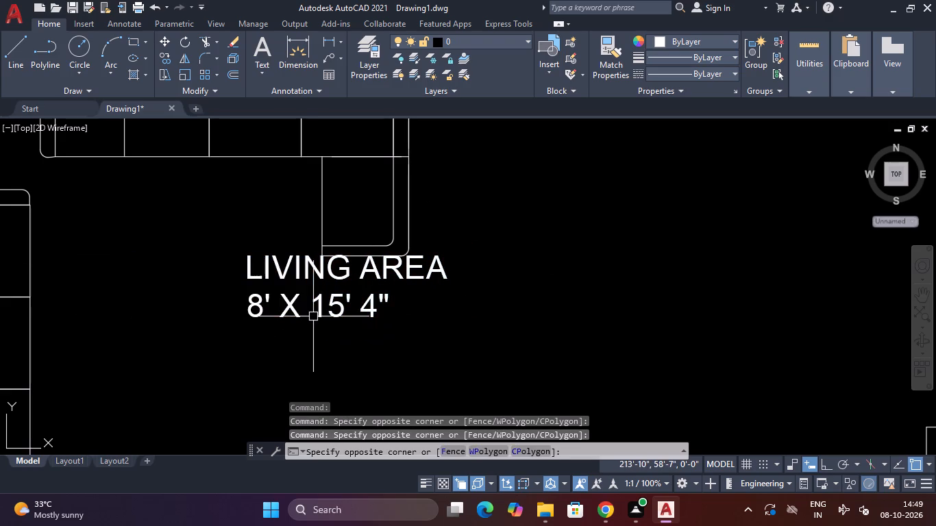
pyautogui.click(301, 245)
pyautogui.click(263, 327)
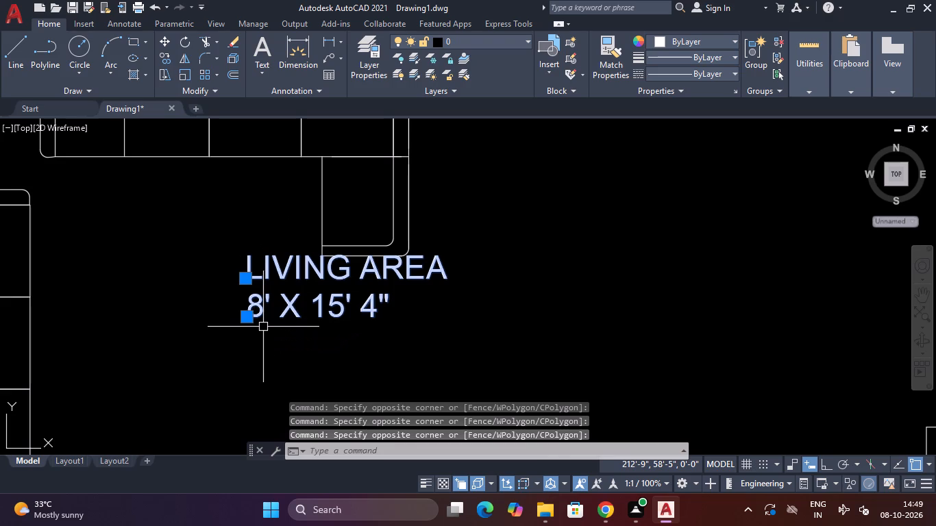
pyautogui.write('M')
pyautogui.press('space')
pyautogui.click(291, 267)
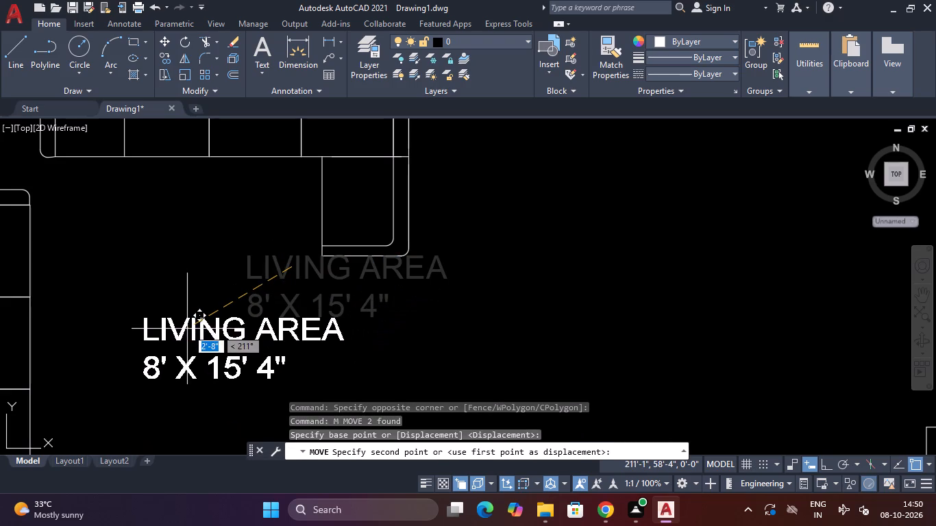
pyautogui.click(138, 244)
pyautogui.scroll(-3, 136, 244)
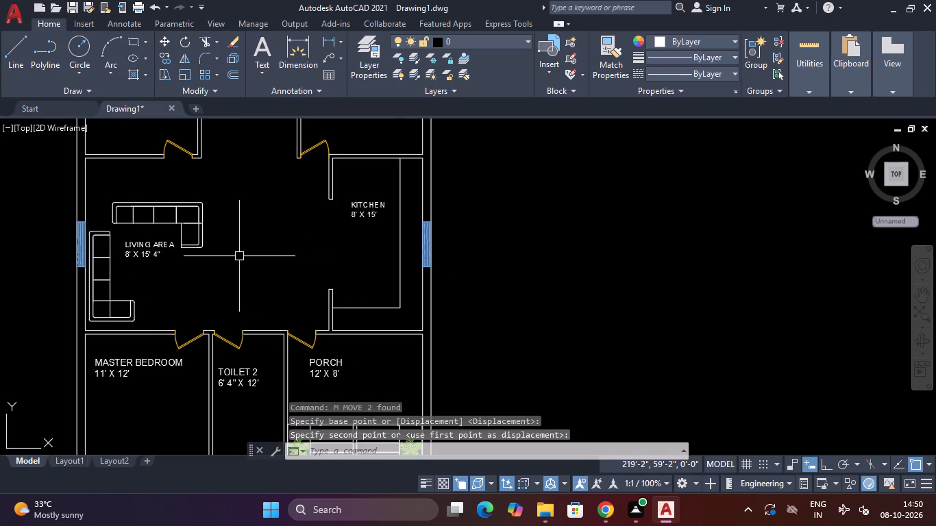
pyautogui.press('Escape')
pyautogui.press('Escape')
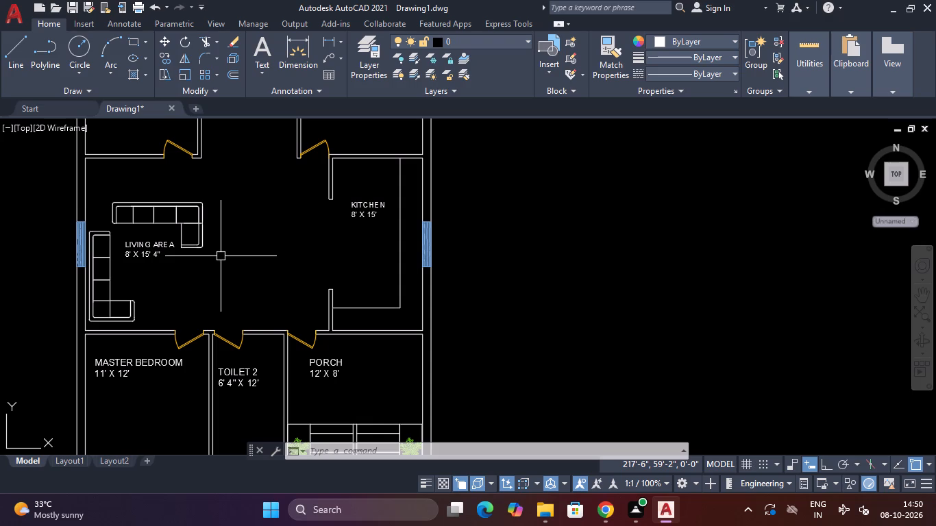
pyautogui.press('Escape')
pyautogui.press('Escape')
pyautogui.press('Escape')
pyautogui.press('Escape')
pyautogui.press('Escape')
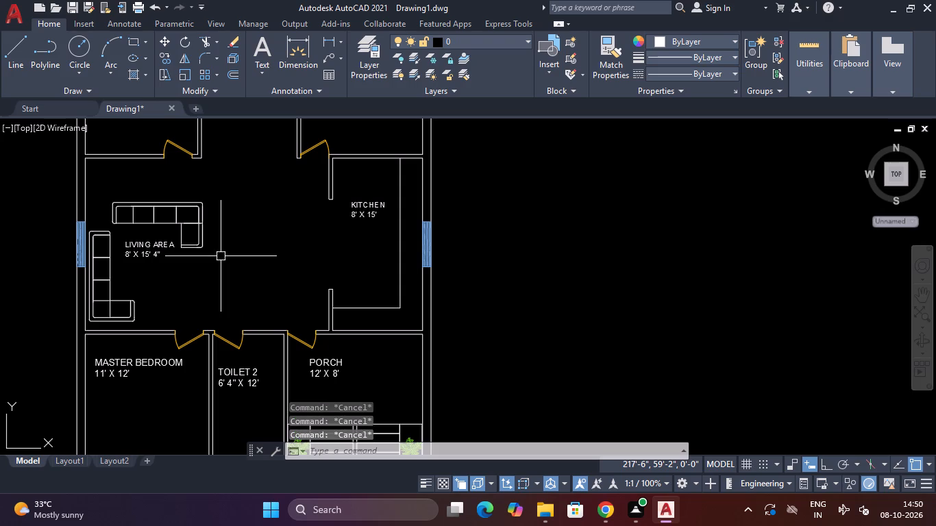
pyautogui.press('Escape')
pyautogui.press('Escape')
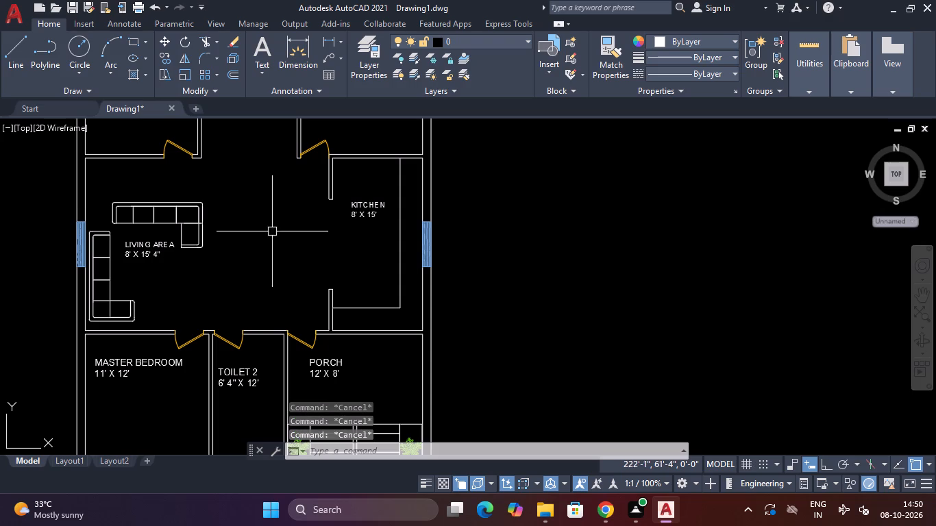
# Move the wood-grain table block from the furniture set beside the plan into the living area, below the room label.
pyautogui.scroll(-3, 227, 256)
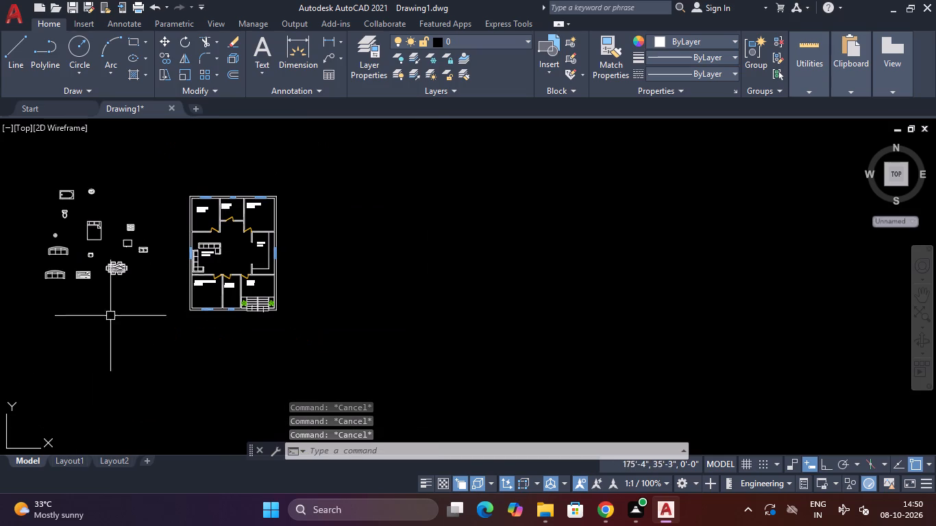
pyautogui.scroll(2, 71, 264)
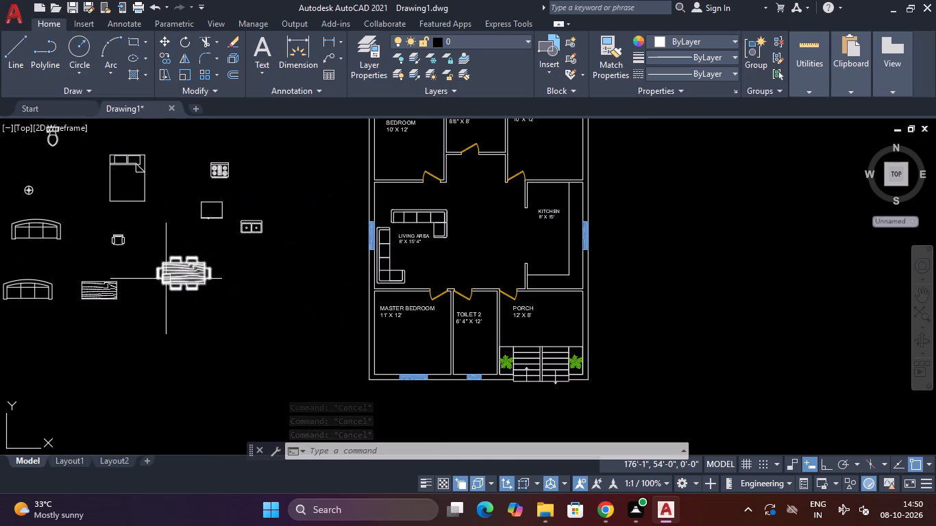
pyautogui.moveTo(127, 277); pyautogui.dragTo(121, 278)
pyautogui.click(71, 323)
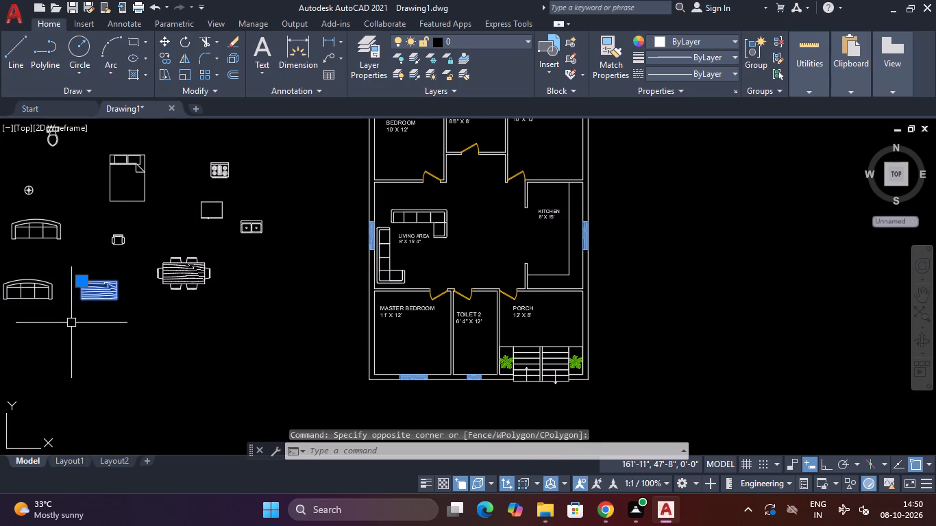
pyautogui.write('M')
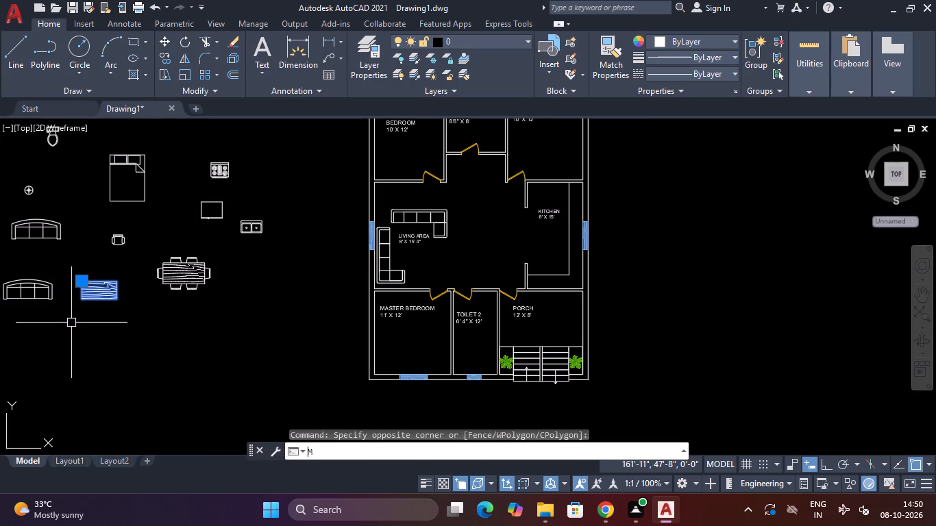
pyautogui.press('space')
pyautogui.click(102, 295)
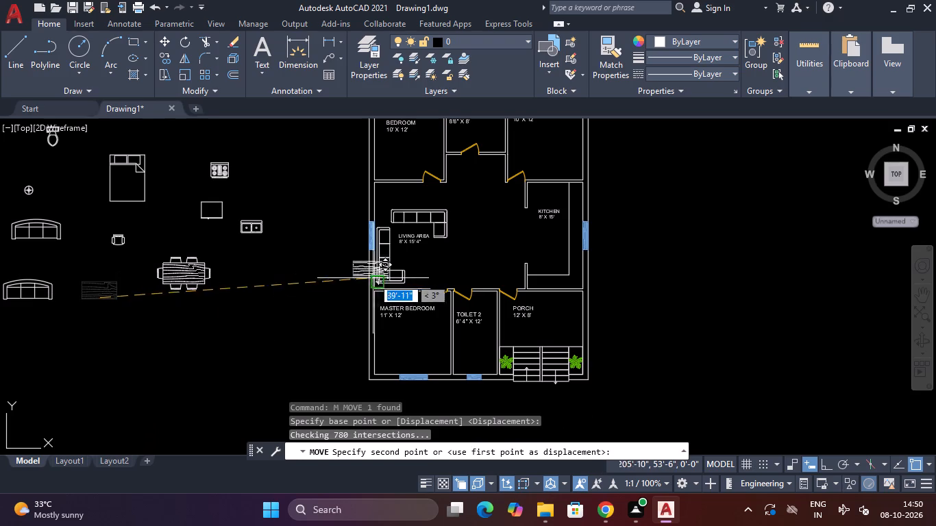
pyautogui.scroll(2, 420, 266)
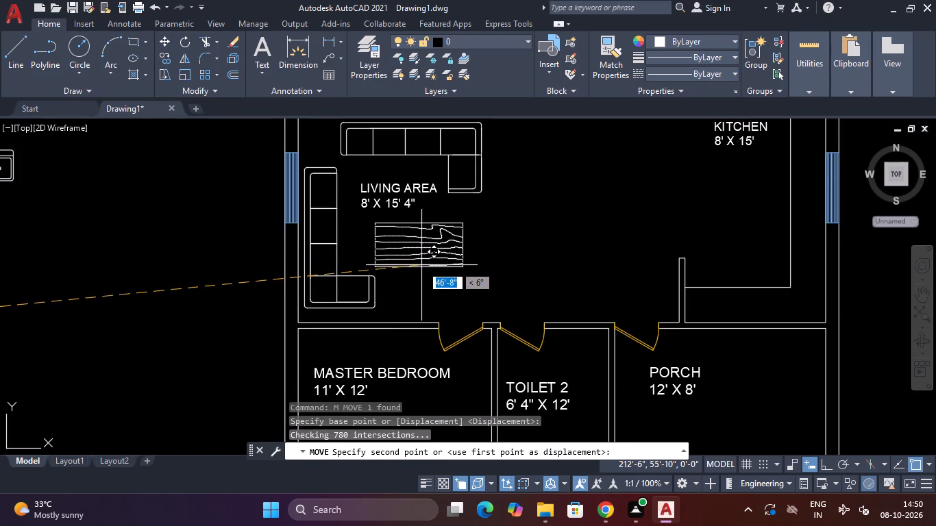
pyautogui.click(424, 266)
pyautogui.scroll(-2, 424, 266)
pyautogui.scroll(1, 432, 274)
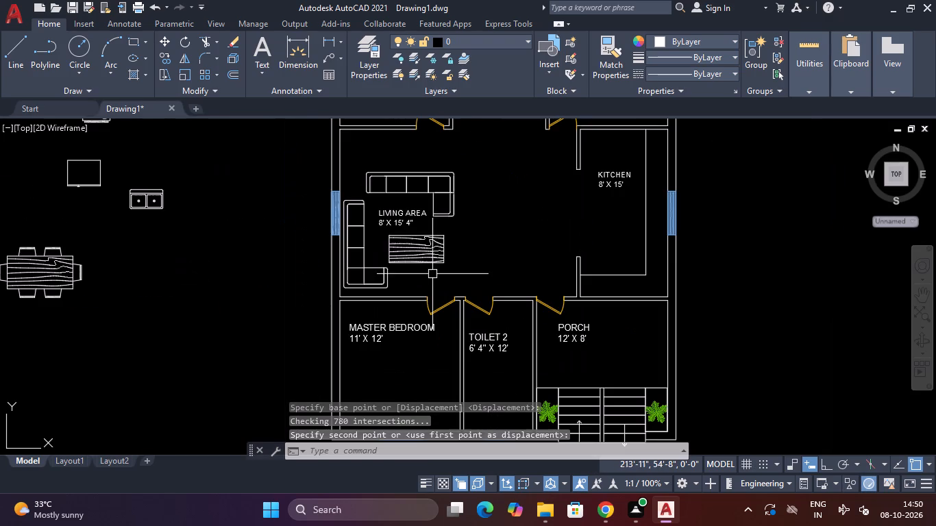
# Delete the wood-grain table from the living area.
pyautogui.click(443, 241)
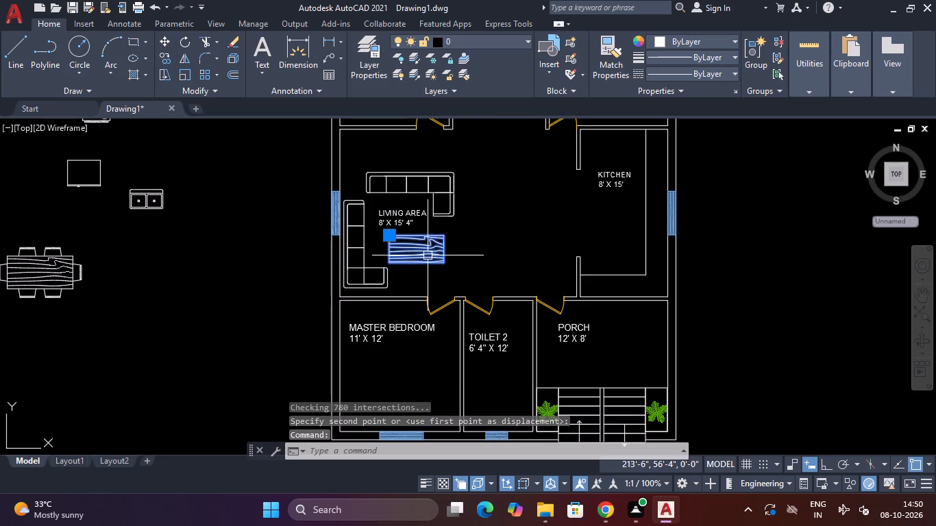
pyautogui.press('Delete')
pyautogui.scroll(-1, 411, 262)
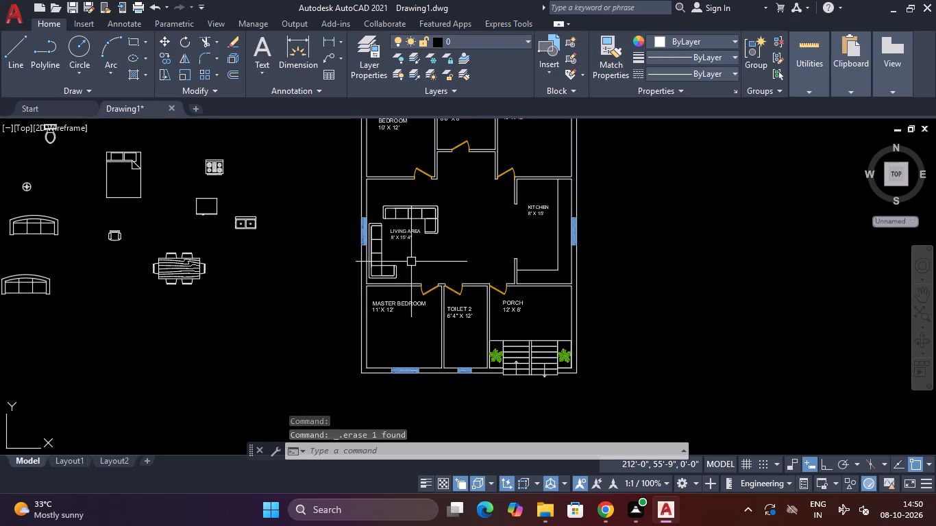
# Join the selected lines and arcs of the upper L-shaped sofa, including both bottom edges of its short leg.
pyautogui.scroll(1, 471, 225)
pyautogui.moveTo(398, 169); pyautogui.dragTo(382, 199)
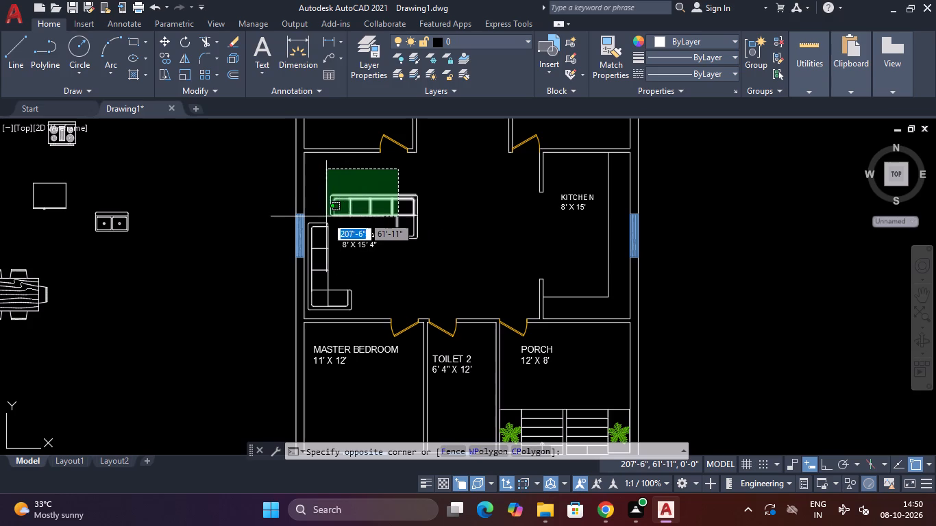
pyautogui.click(315, 220)
pyautogui.scroll(3, 412, 201)
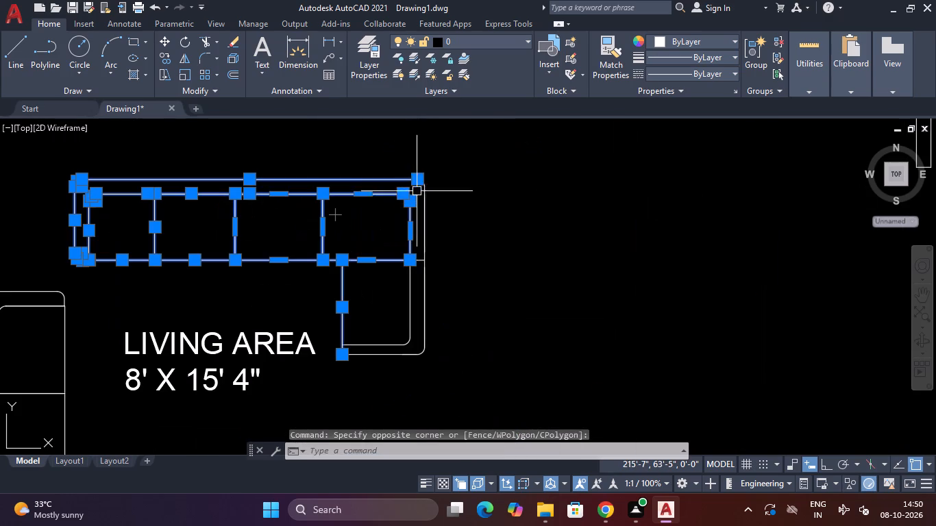
pyautogui.moveTo(440, 146); pyautogui.dragTo(441, 160)
pyautogui.click(333, 375)
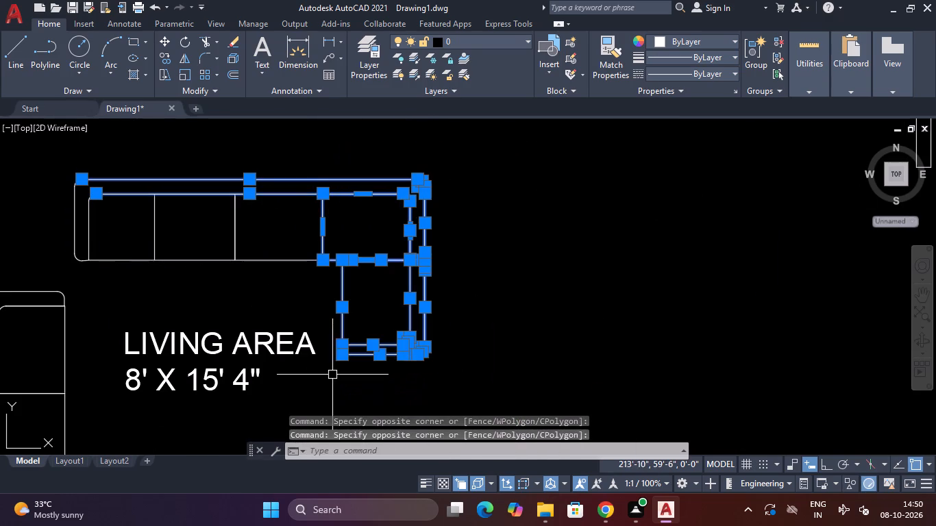
pyautogui.click(408, 155)
pyautogui.press('Escape')
pyautogui.moveTo(463, 166); pyautogui.dragTo(454, 176)
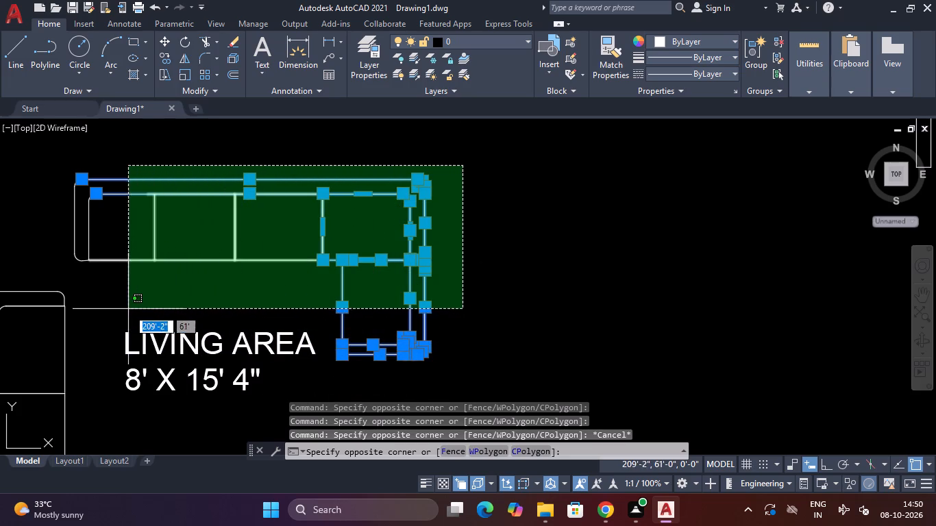
pyautogui.click(68, 293)
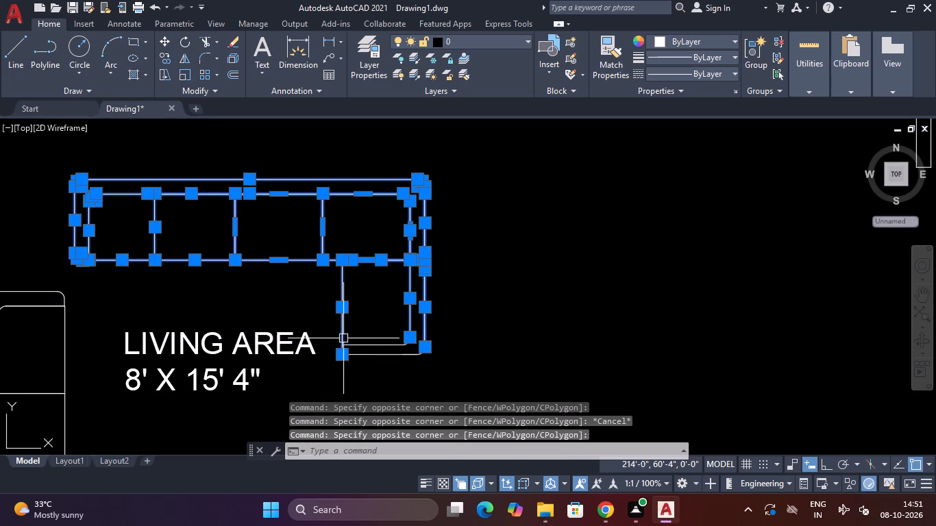
pyautogui.keyDown('shift'); pyautogui.click(367, 344); pyautogui.keyUp('shift')
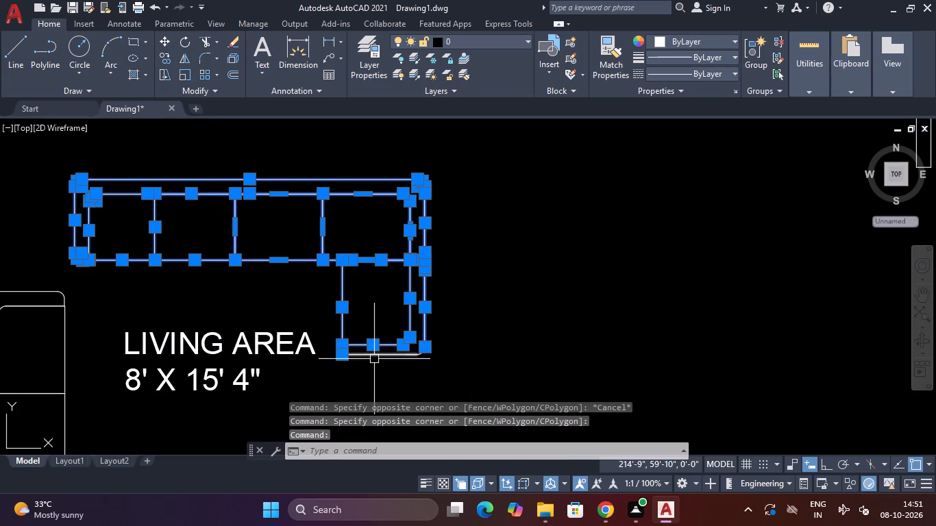
pyautogui.keyDown('shift'); pyautogui.click(375, 355); pyautogui.keyUp('shift')
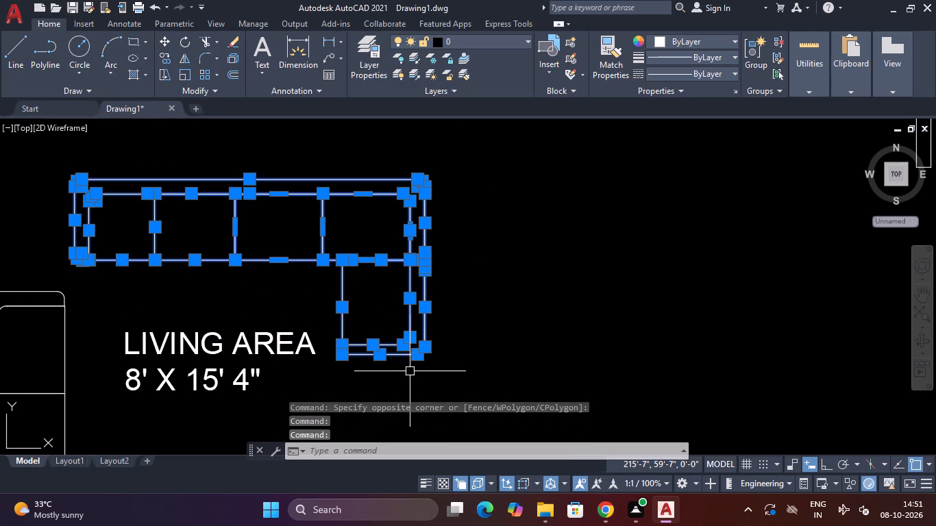
pyautogui.write('J')
pyautogui.press('space')
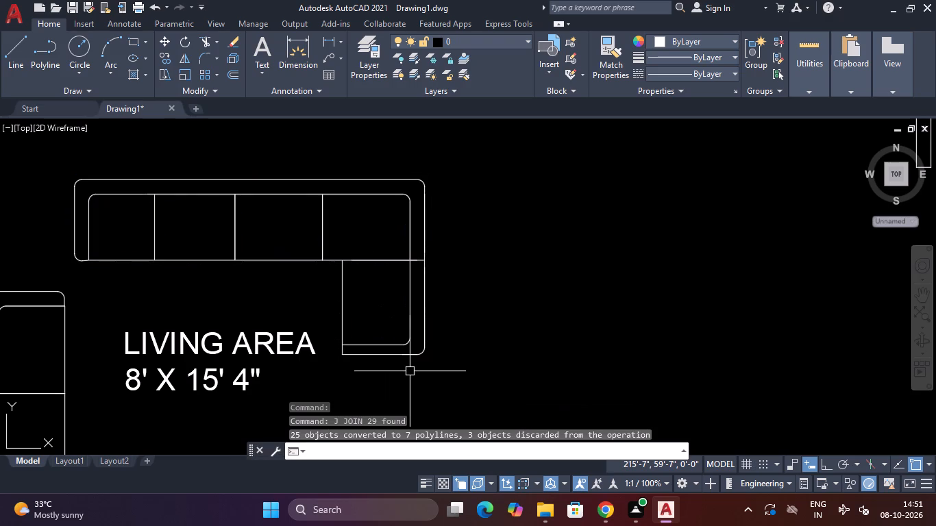
# Move the selected upper sofa polylines about 2'-0" left and slightly up, above the sofa beside the window.
pyautogui.click(527, 180)
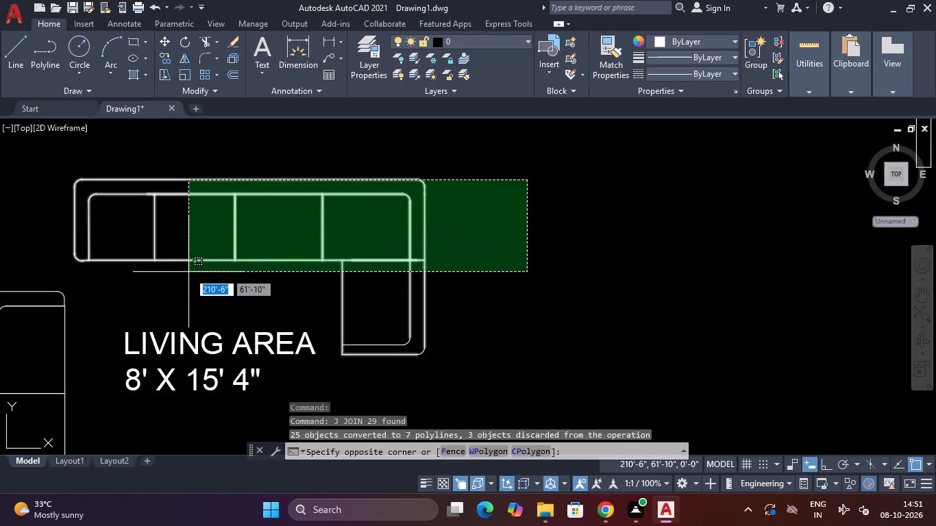
pyautogui.click(186, 272)
pyautogui.scroll(-2, 314, 241)
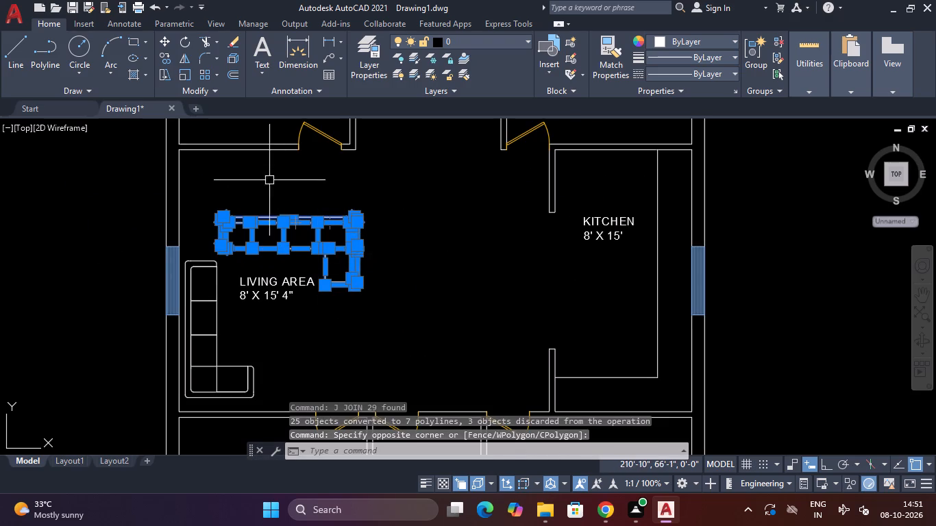
pyautogui.write('M')
pyautogui.press('space')
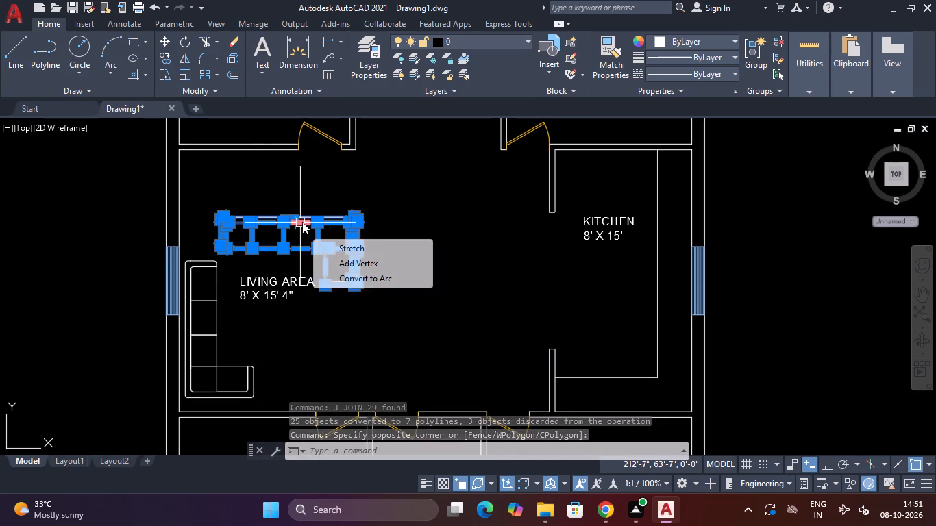
pyautogui.write('M')
pyautogui.press('space')
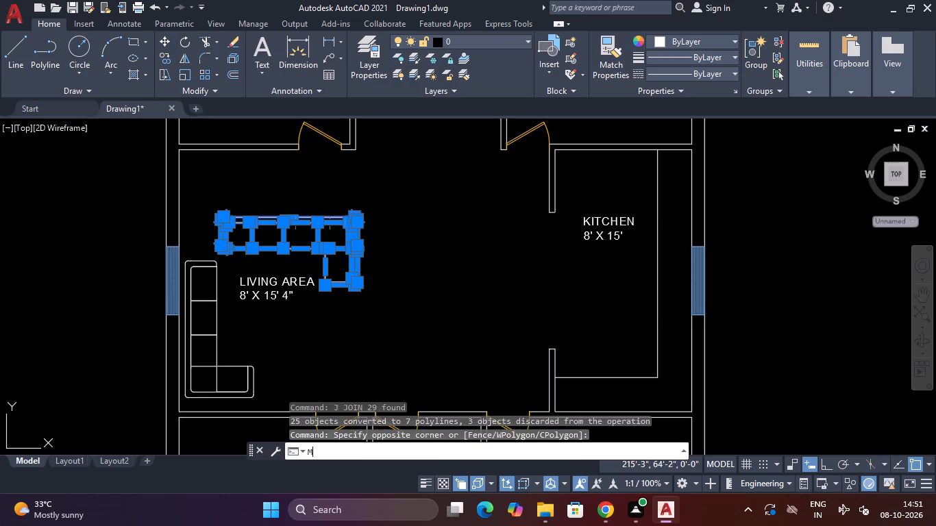
pyautogui.click(341, 215)
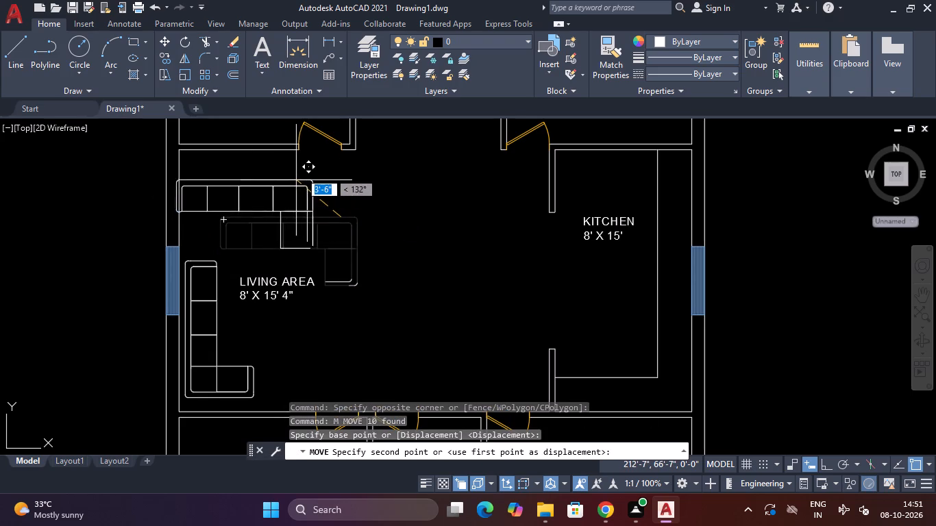
pyautogui.click(308, 209)
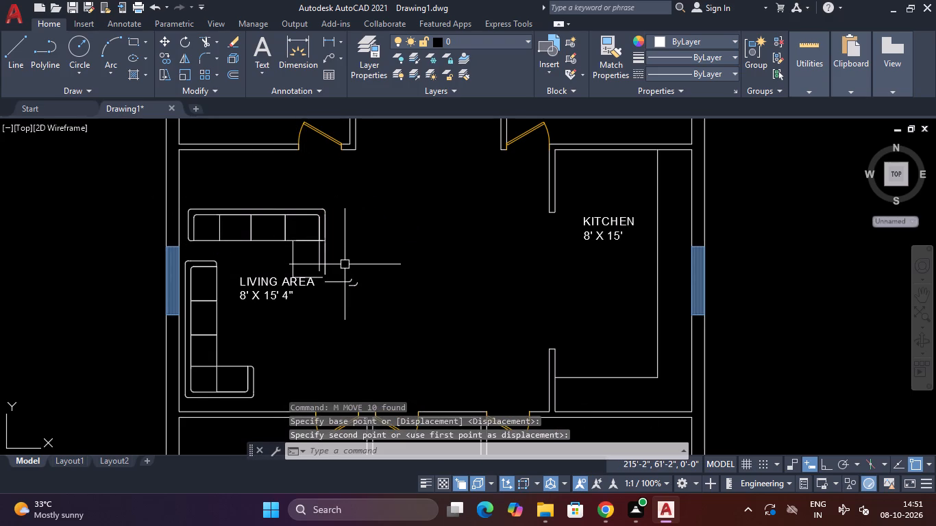
# Move the four detached bottom-corner lines and arcs about 1'-7" left onto the end of the upper L-shaped sofa's short leg.
pyautogui.scroll(2, 389, 302)
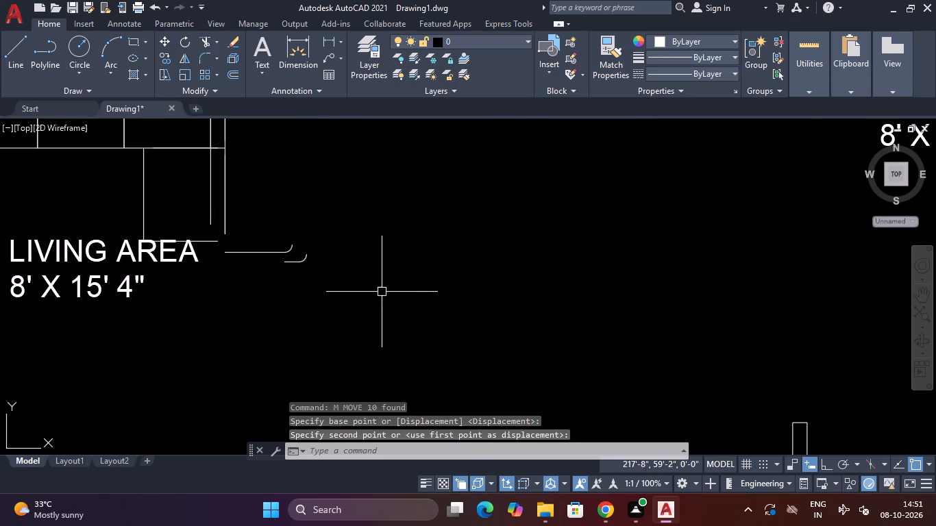
pyautogui.click(333, 227)
pyautogui.click(253, 300)
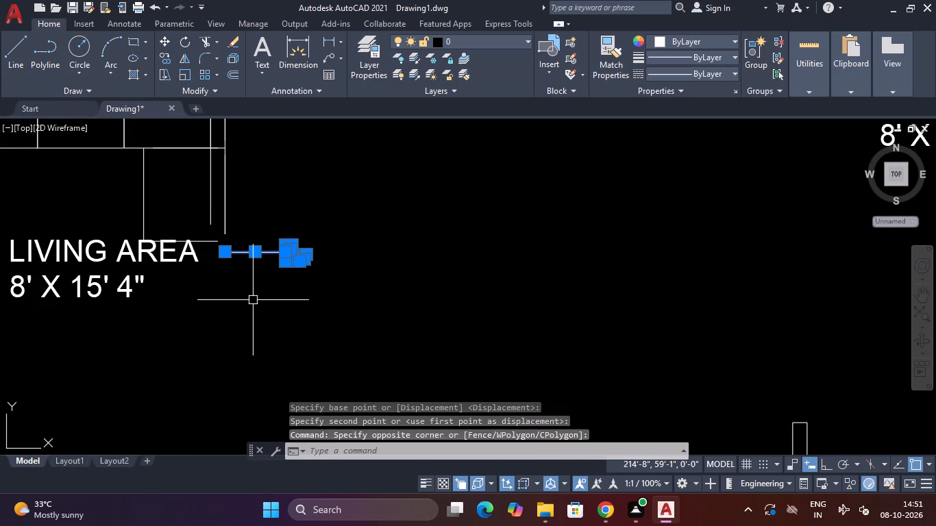
pyautogui.write('M')
pyautogui.press('space')
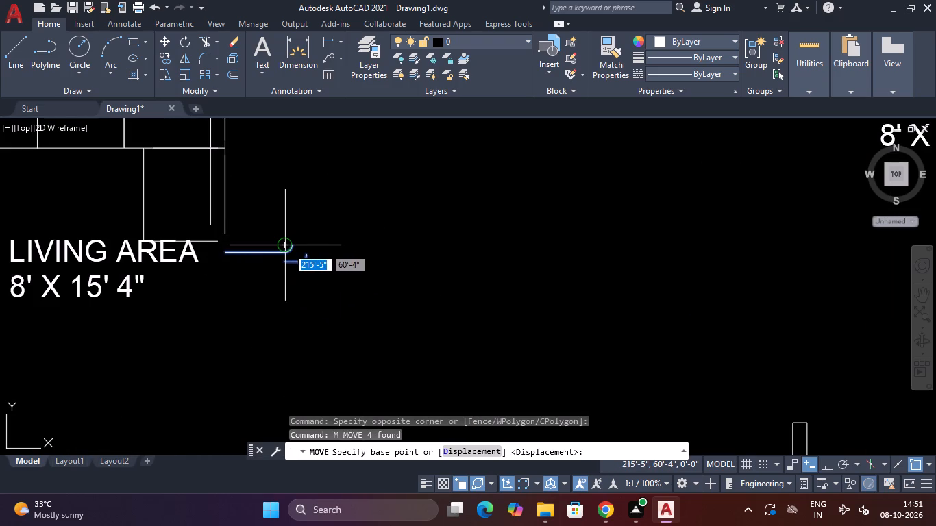
pyautogui.click(293, 245)
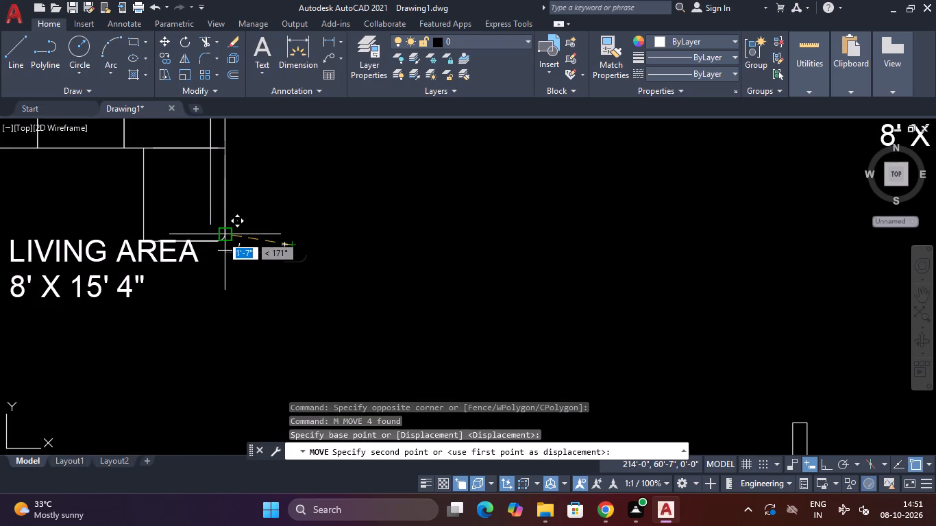
pyautogui.click(214, 226)
pyautogui.press('Escape')
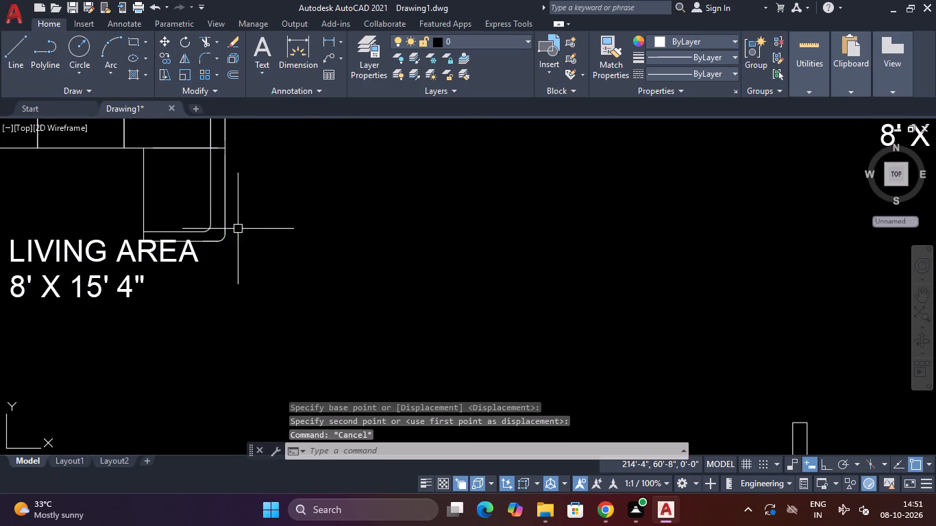
# Move the upper L-shaped sofa's pieces, including the short leg's bottom corners, straight down to meet the top of the sofa beside the window.
pyautogui.scroll(-3, 244, 234)
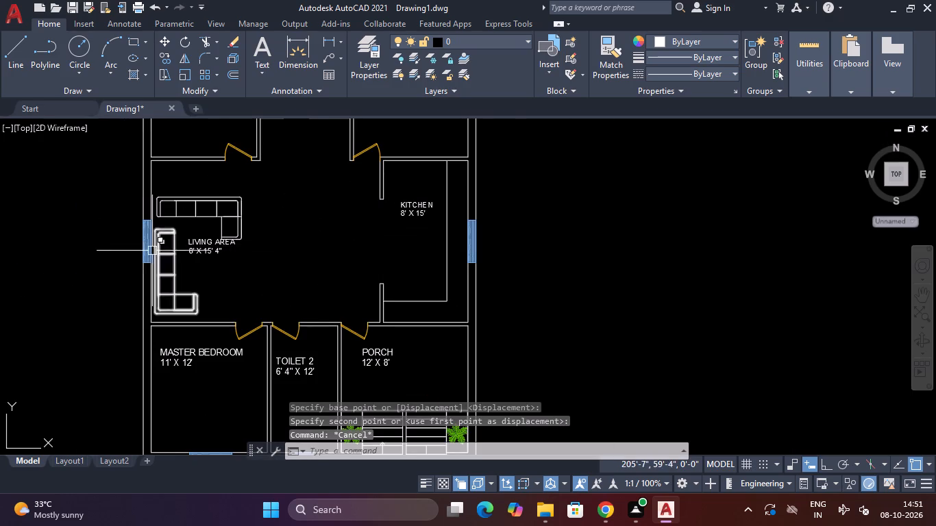
pyautogui.scroll(1, 156, 226)
pyautogui.click(200, 168)
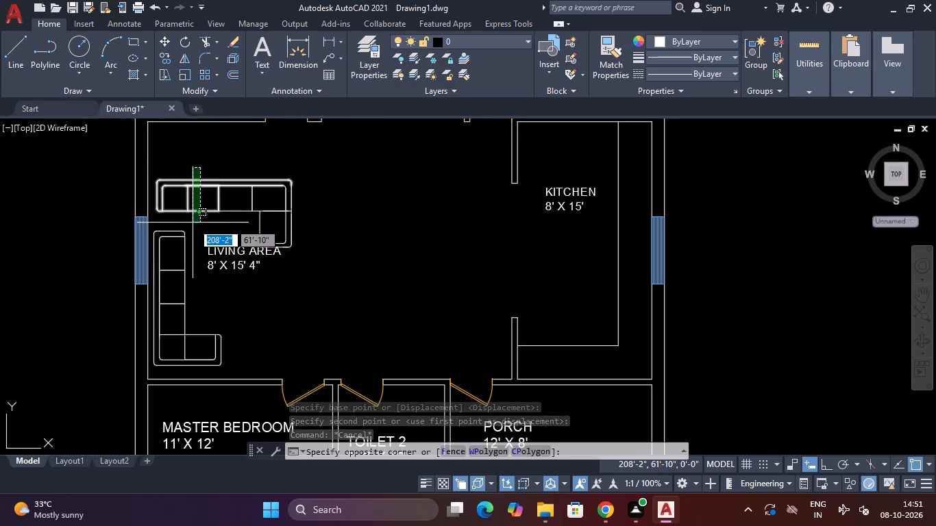
pyautogui.click(190, 223)
pyautogui.moveTo(319, 168); pyautogui.dragTo(315, 182)
pyautogui.click(244, 231)
pyautogui.scroll(4, 275, 240)
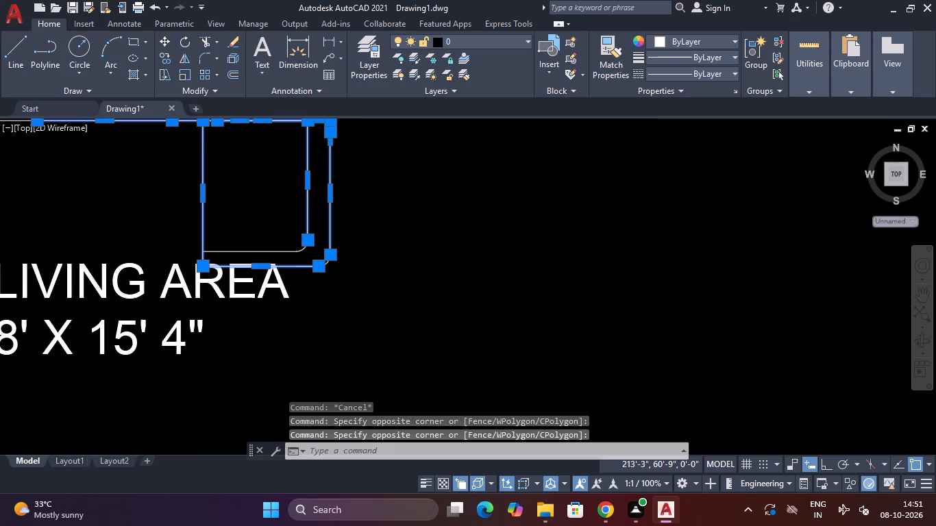
pyautogui.keyDown('shift'); pyautogui.click(271, 258); pyautogui.keyUp('shift')
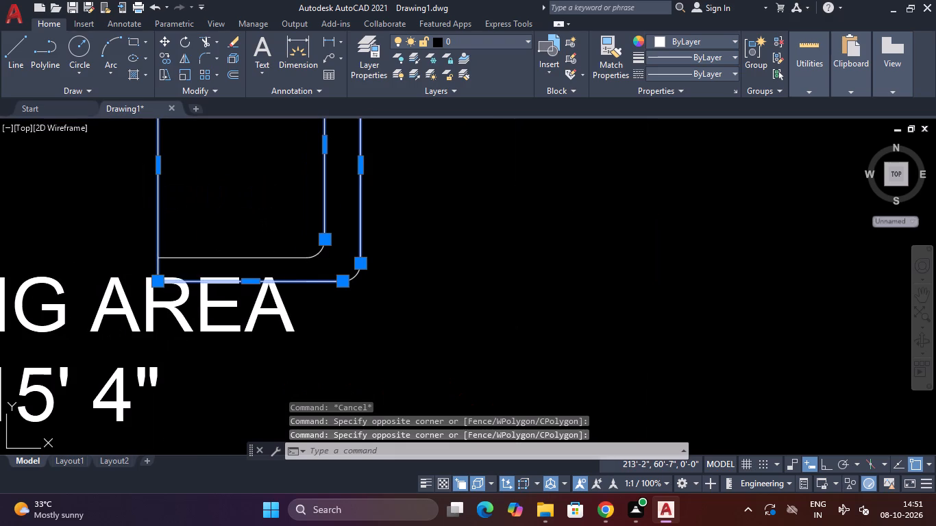
pyautogui.keyDown('shift'); pyautogui.click(320, 250); pyautogui.keyUp('shift')
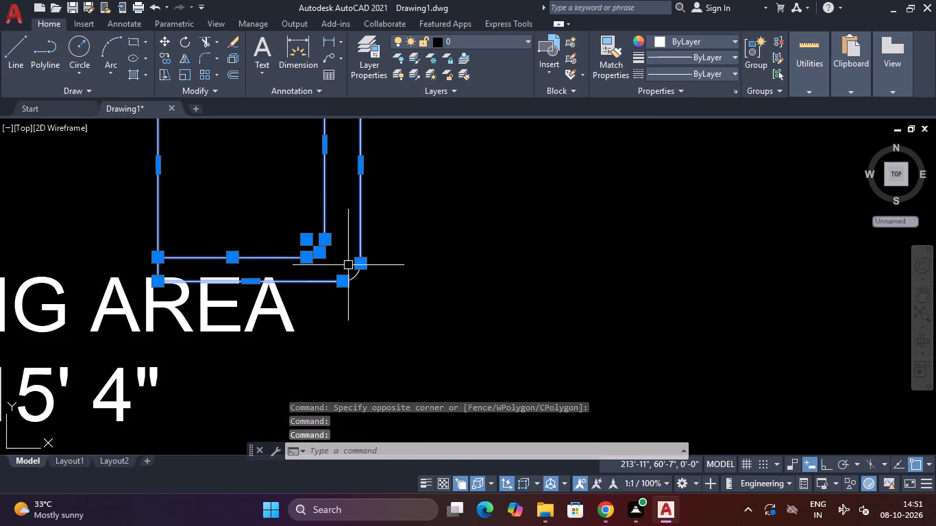
pyautogui.keyDown('shift'); pyautogui.click(360, 275); pyautogui.keyUp('shift')
pyautogui.scroll(-4, 349, 221)
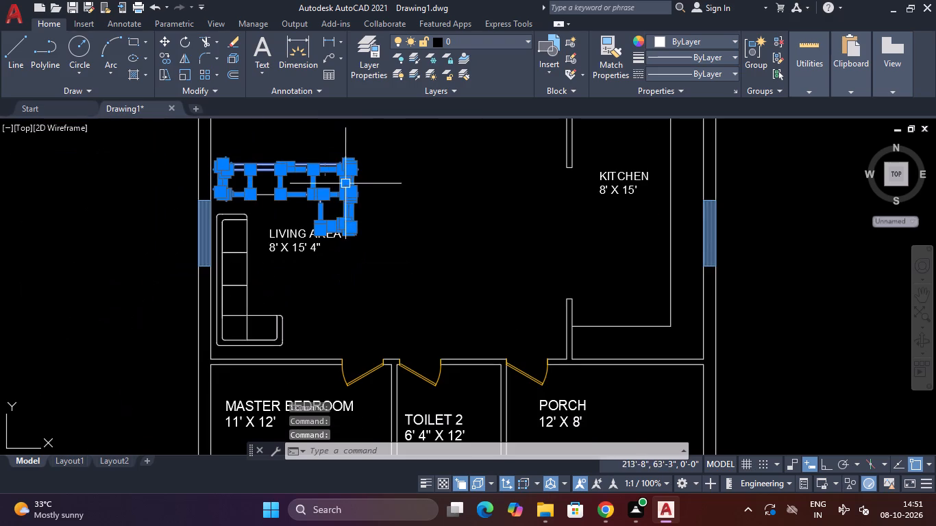
pyautogui.scroll(4, 347, 160)
pyautogui.scroll(-4, 353, 160)
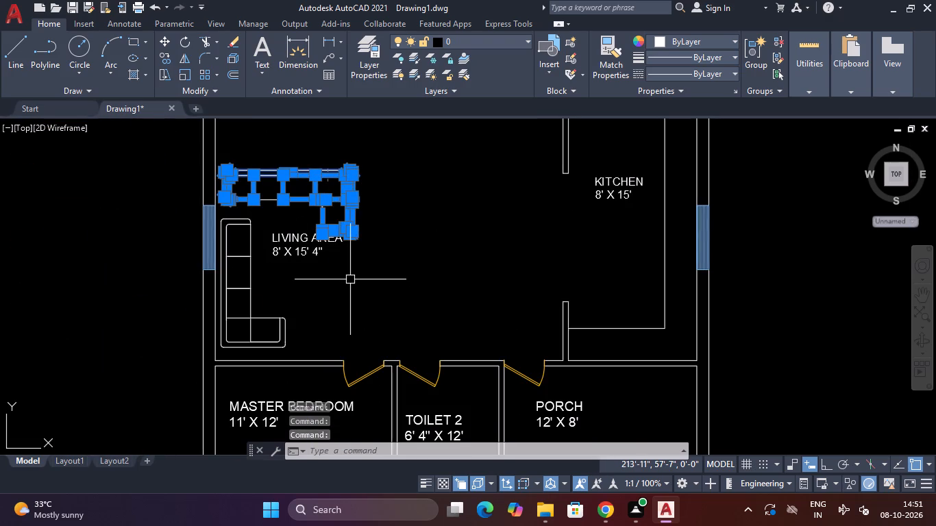
pyautogui.write('M')
pyautogui.press('space')
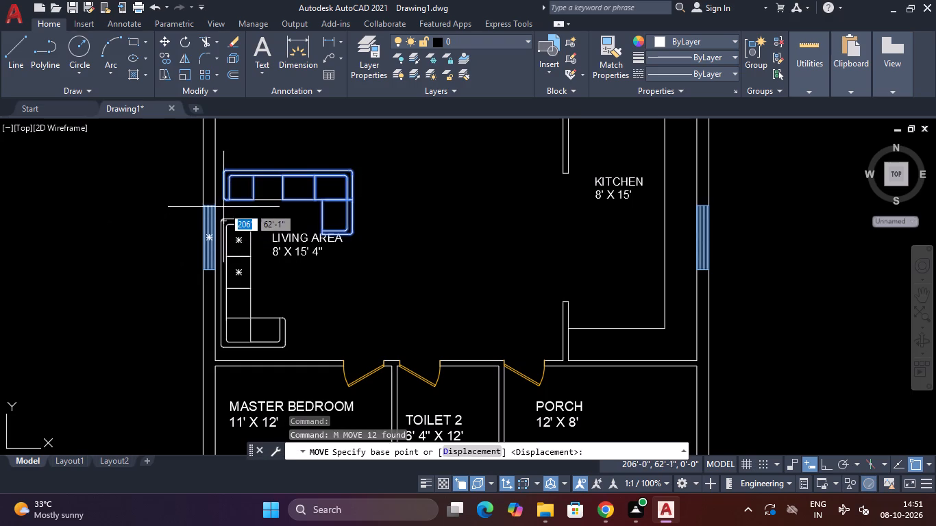
pyautogui.click(230, 198)
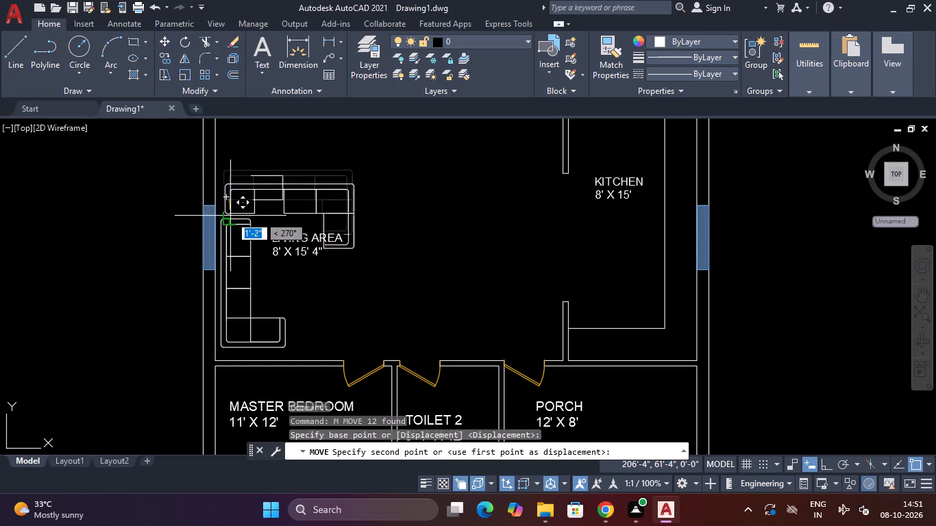
pyautogui.click(230, 216)
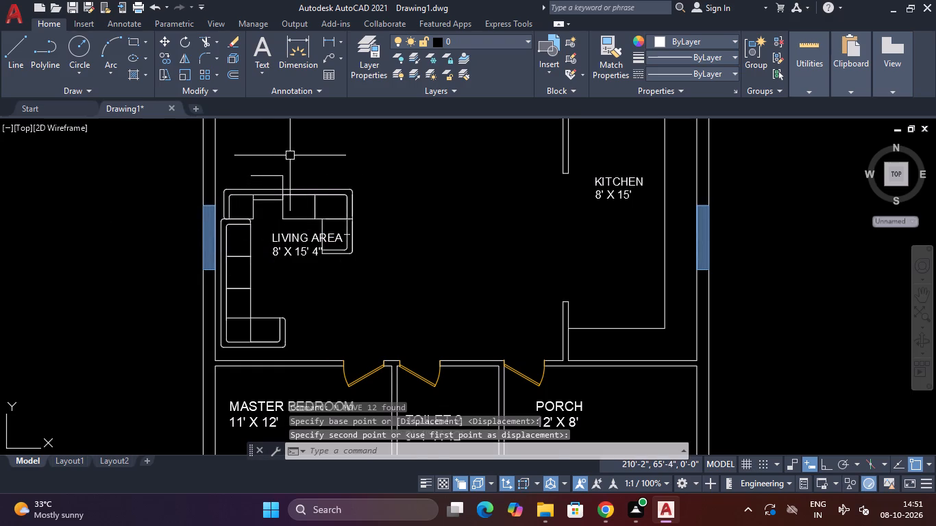
# Move the left-behind cushion outline down into its place in the upper sofa's seat row.
pyautogui.click(291, 162)
pyautogui.click(278, 179)
pyautogui.press('m')
pyautogui.press('space')
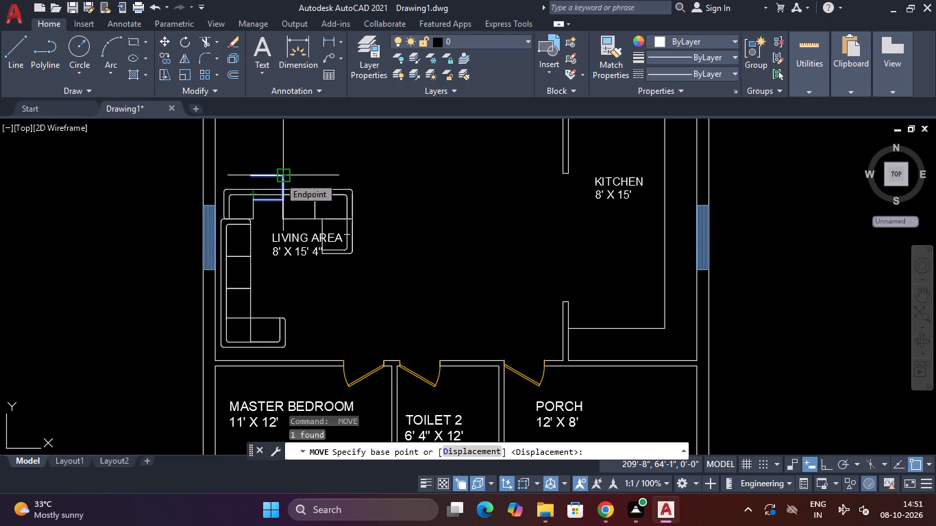
pyautogui.click(283, 176)
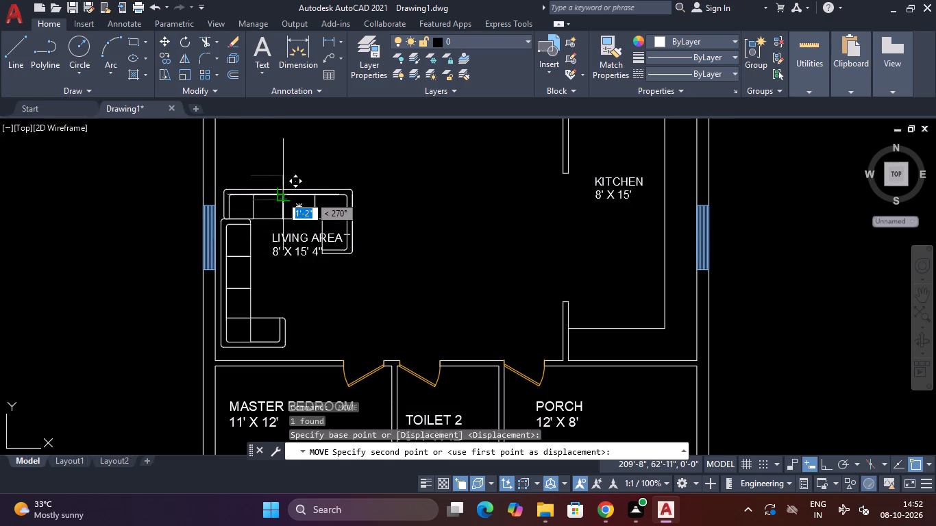
pyautogui.click(281, 196)
pyautogui.press('Escape')
pyautogui.scroll(-2, 277, 238)
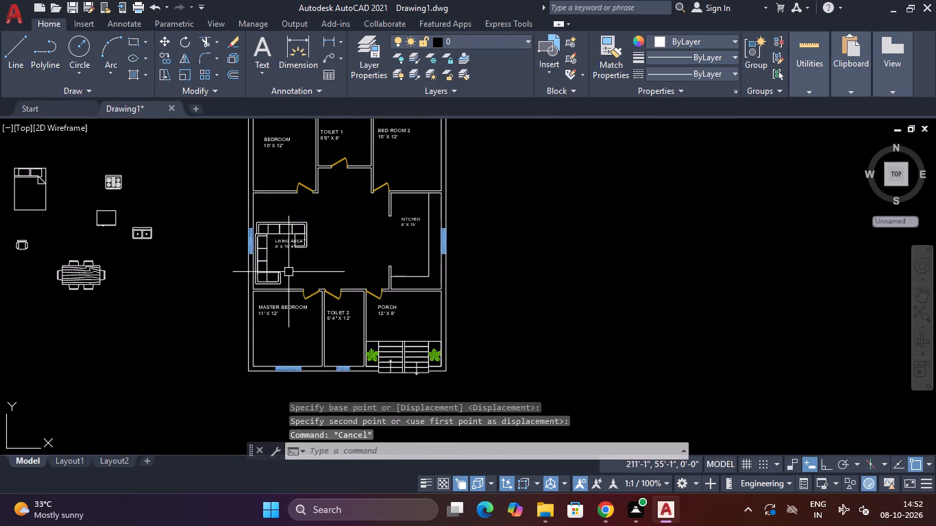
# Move the two-line LIVING AREA label down and slightly right, clear of the upper sofa's short leg.
pyautogui.scroll(1, 290, 270)
pyautogui.scroll(4, 244, 208)
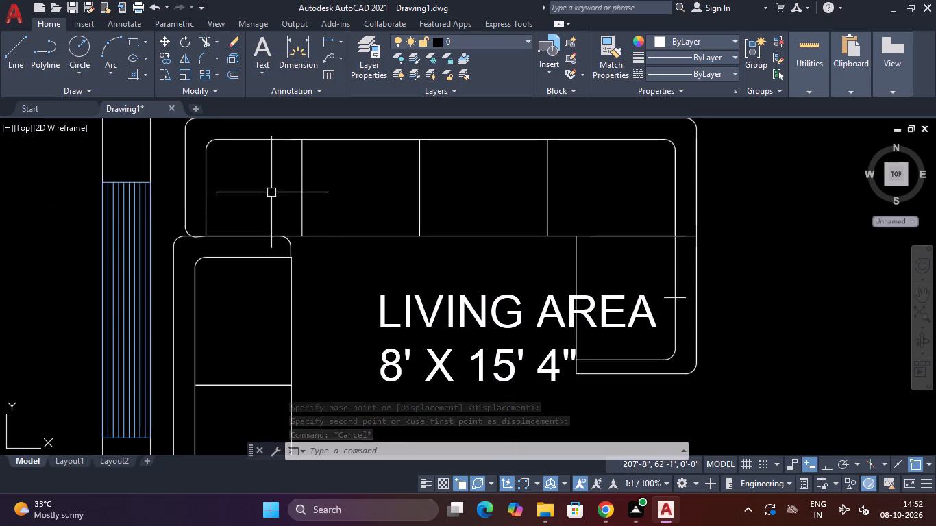
pyautogui.scroll(-1, 317, 187)
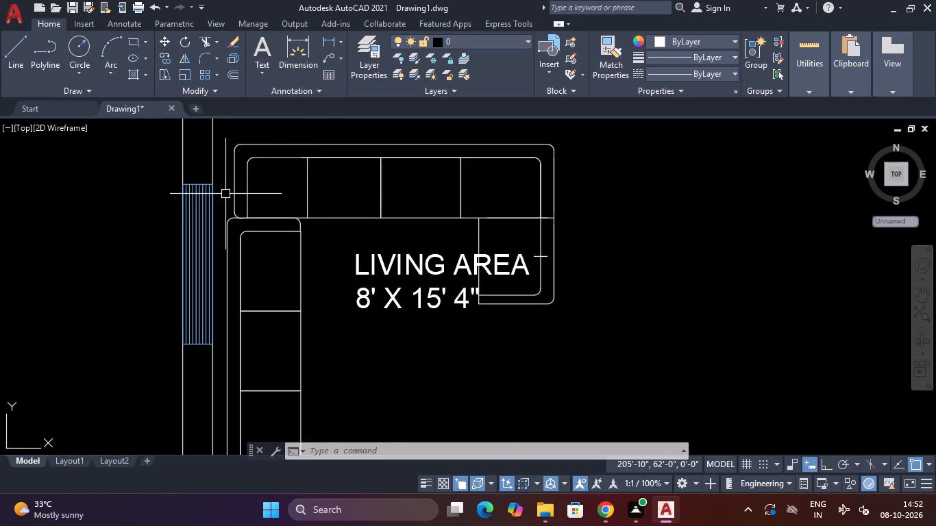
pyautogui.scroll(-2, 392, 176)
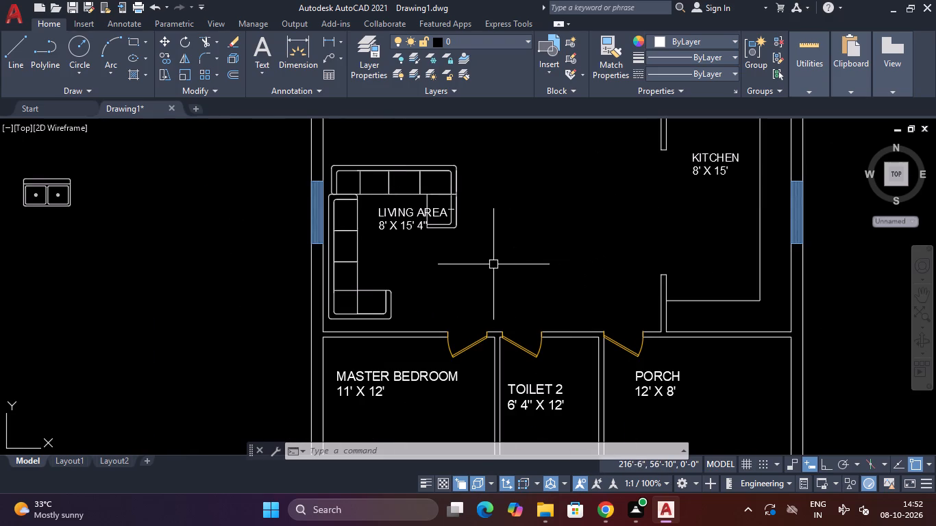
pyautogui.press('Escape')
pyautogui.press('Escape')
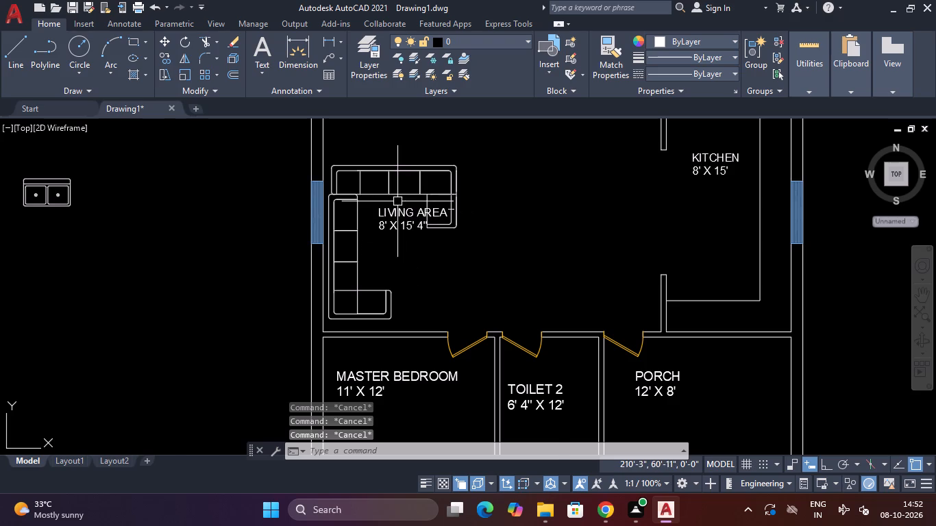
pyautogui.scroll(2, 397, 201)
pyautogui.click(397, 201)
pyautogui.moveTo(376, 273); pyautogui.dragTo(363, 281)
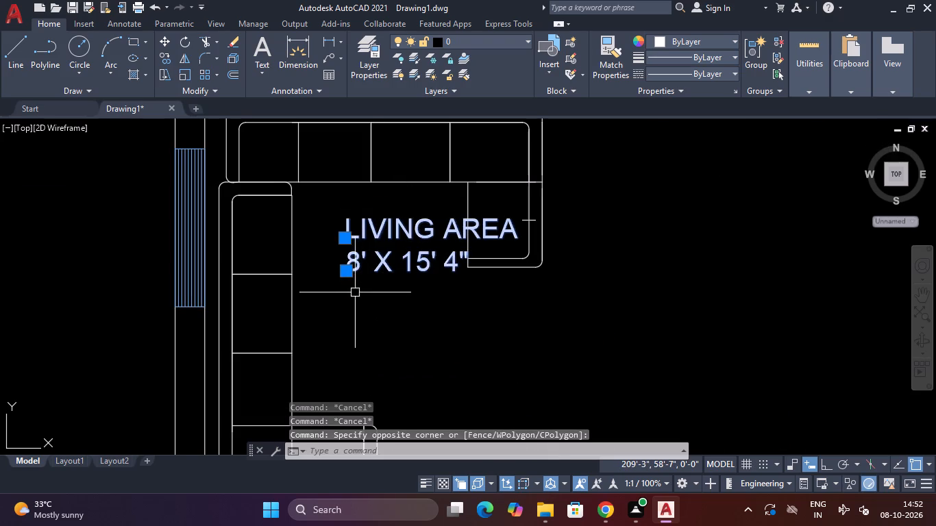
pyautogui.press('m')
pyautogui.press('space')
pyautogui.click(402, 237)
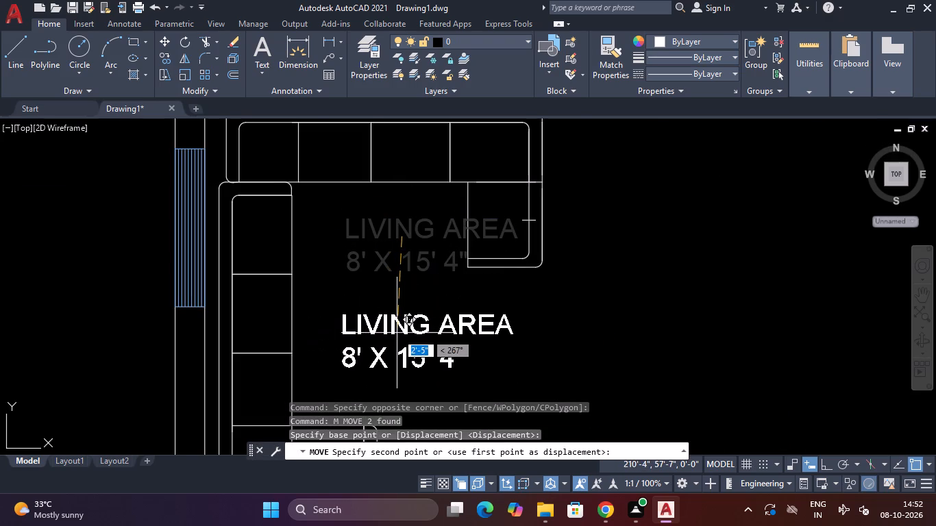
pyautogui.moveTo(400, 327); pyautogui.dragTo(423, 260, button='middle')
pyautogui.click(445, 285)
pyautogui.press('Escape')
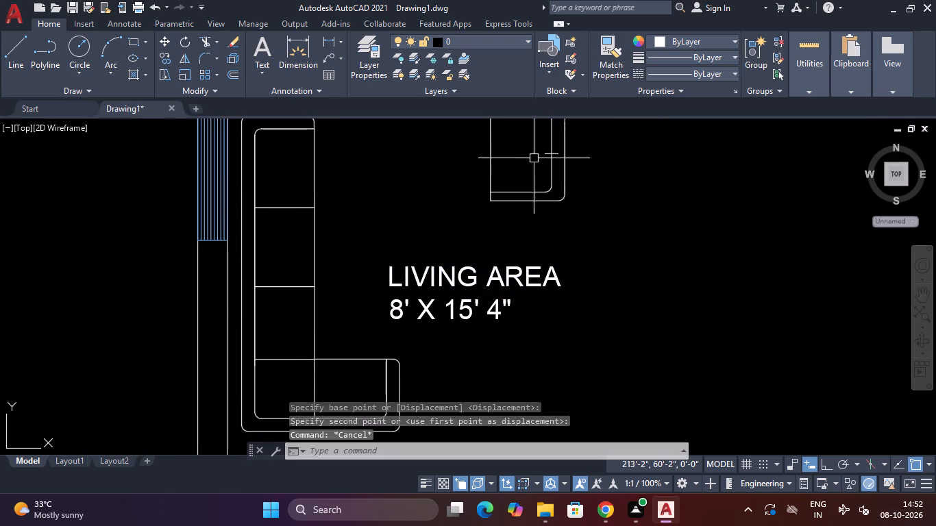
# Delete the stray 4" line crossing the inner edge of the upper sofa's short leg.
pyautogui.scroll(4, 559, 154)
pyautogui.click(531, 147)
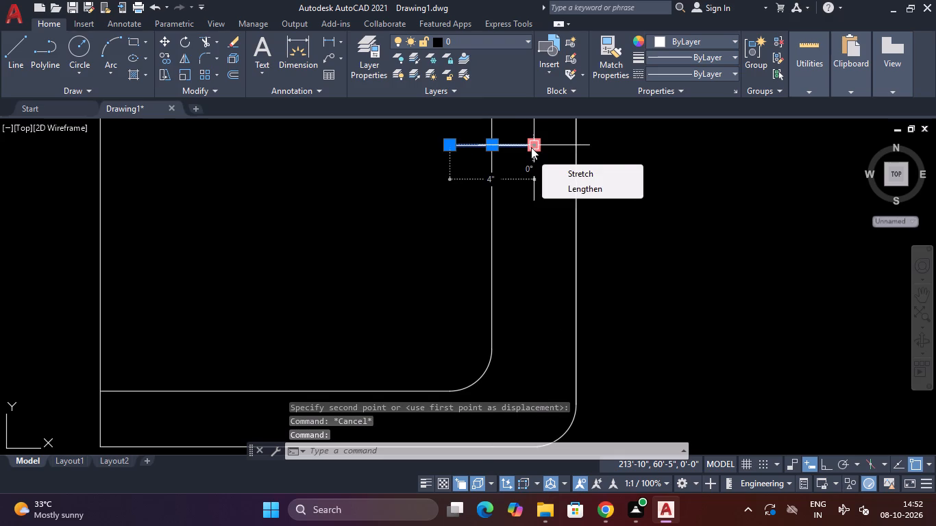
pyautogui.press('Delete')
pyautogui.press('Delete')
pyautogui.scroll(-4, 619, 208)
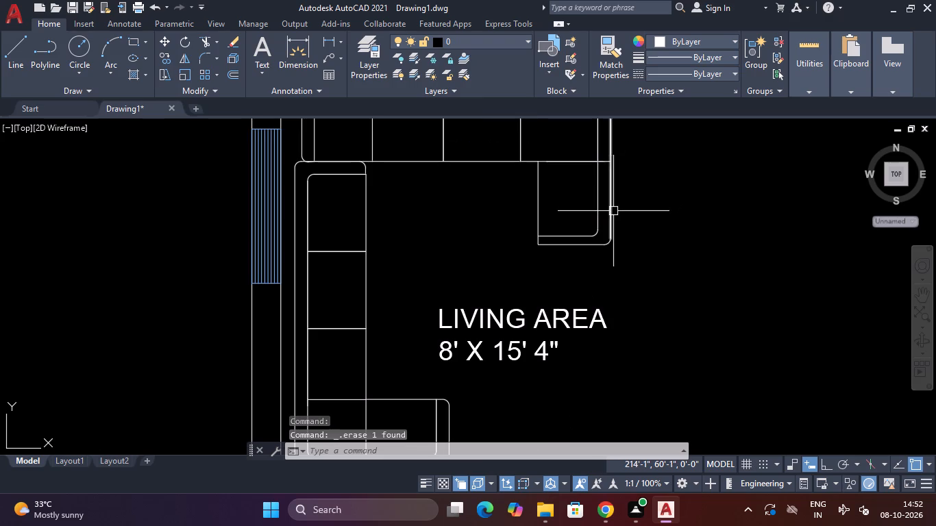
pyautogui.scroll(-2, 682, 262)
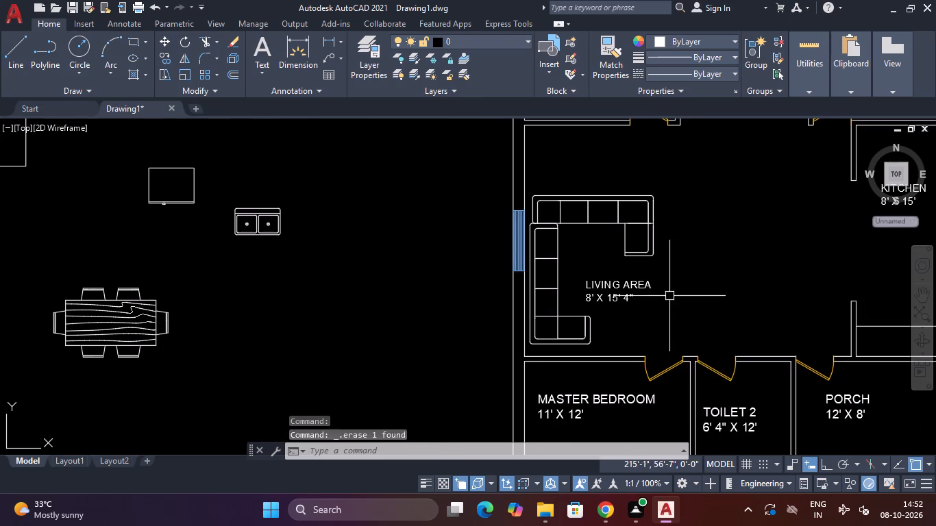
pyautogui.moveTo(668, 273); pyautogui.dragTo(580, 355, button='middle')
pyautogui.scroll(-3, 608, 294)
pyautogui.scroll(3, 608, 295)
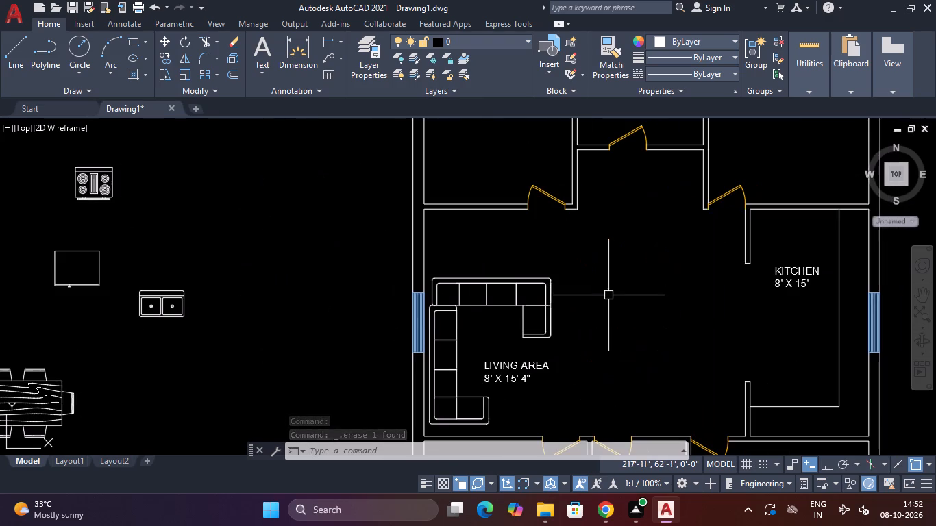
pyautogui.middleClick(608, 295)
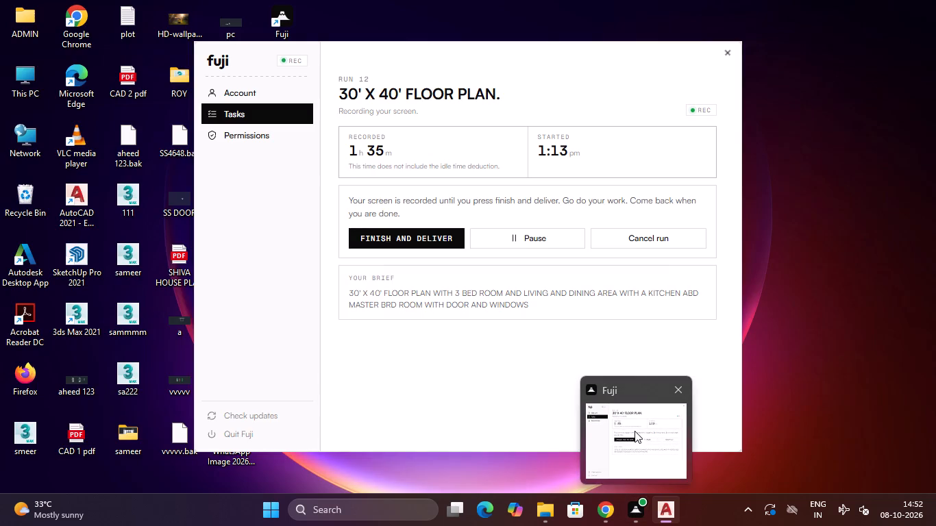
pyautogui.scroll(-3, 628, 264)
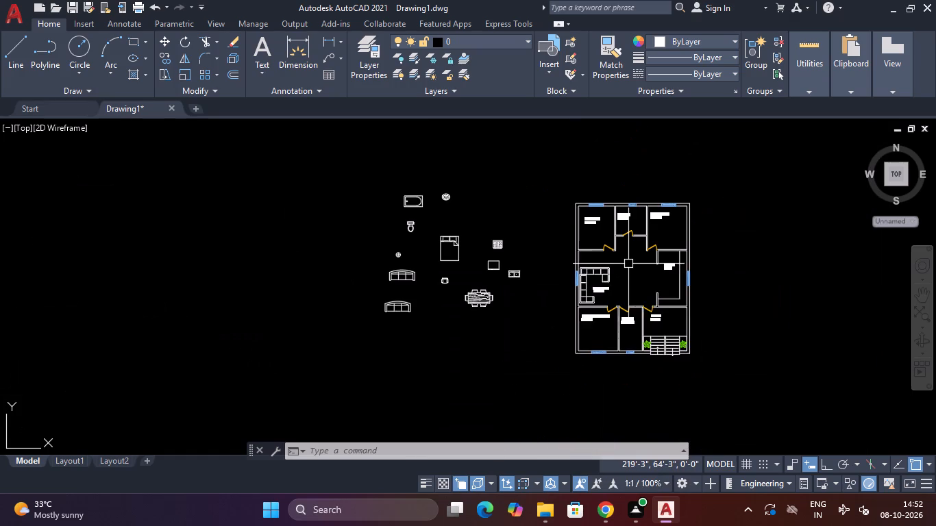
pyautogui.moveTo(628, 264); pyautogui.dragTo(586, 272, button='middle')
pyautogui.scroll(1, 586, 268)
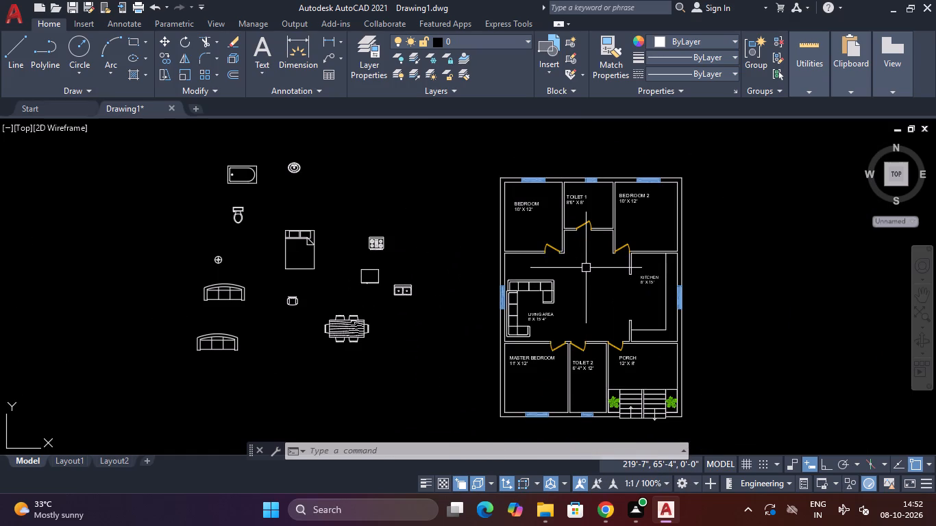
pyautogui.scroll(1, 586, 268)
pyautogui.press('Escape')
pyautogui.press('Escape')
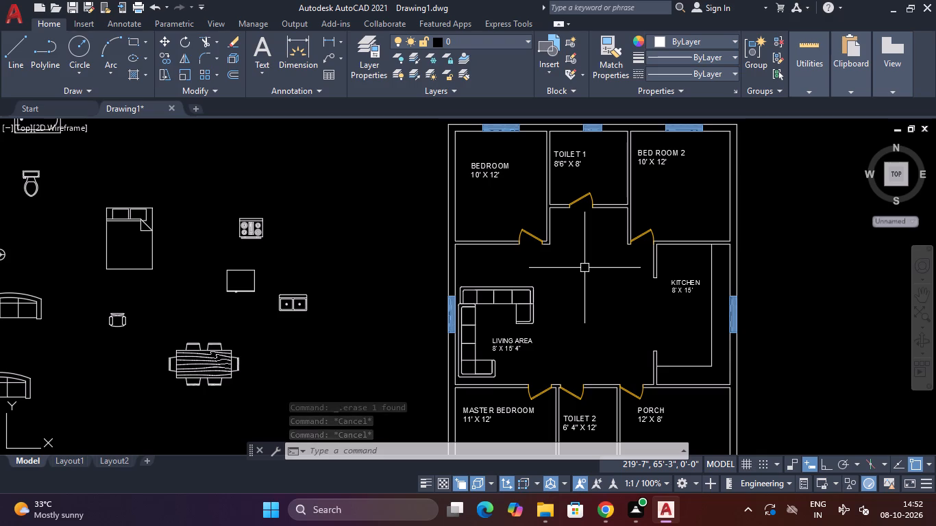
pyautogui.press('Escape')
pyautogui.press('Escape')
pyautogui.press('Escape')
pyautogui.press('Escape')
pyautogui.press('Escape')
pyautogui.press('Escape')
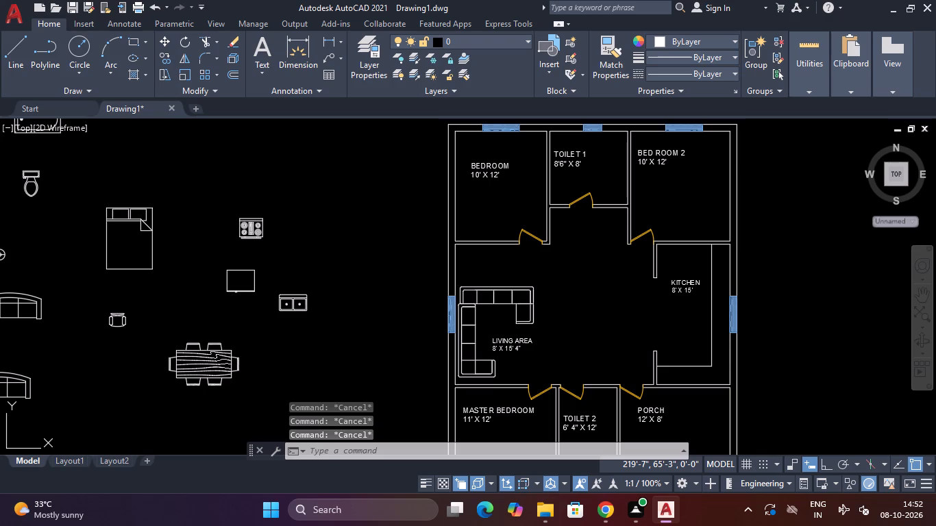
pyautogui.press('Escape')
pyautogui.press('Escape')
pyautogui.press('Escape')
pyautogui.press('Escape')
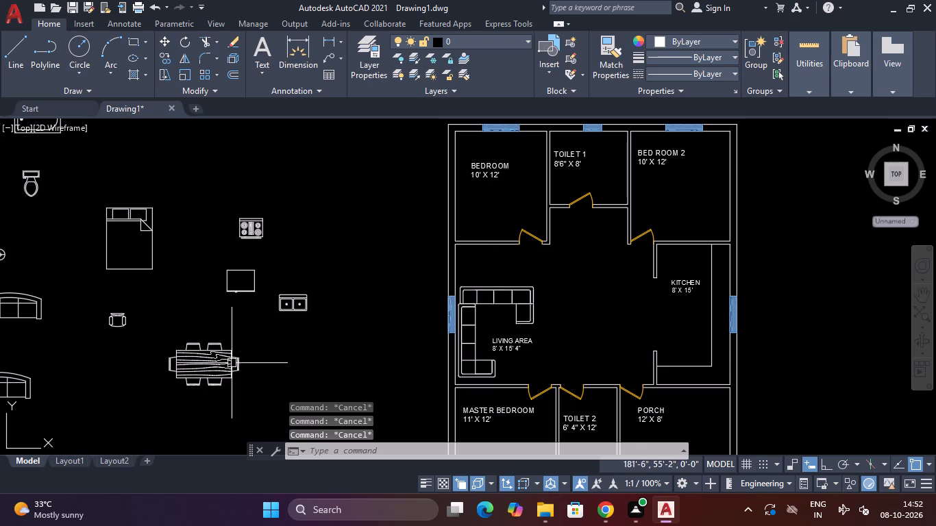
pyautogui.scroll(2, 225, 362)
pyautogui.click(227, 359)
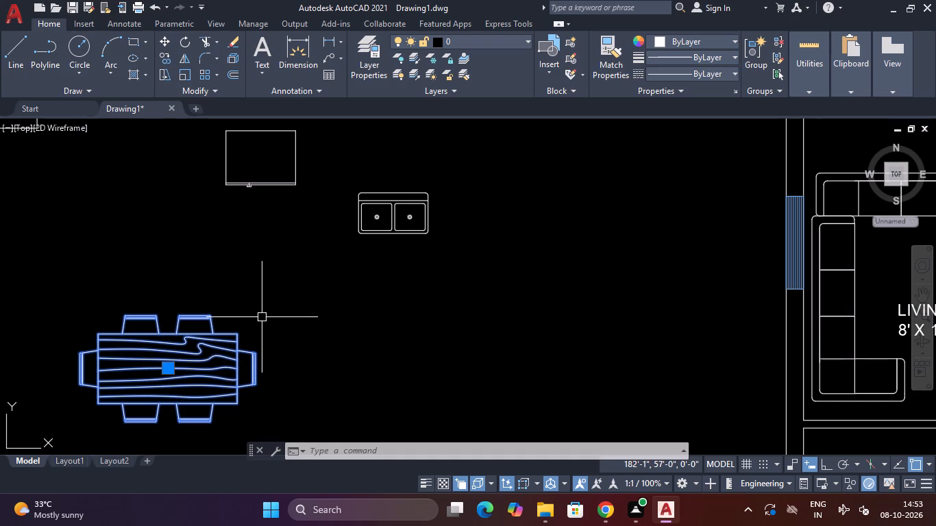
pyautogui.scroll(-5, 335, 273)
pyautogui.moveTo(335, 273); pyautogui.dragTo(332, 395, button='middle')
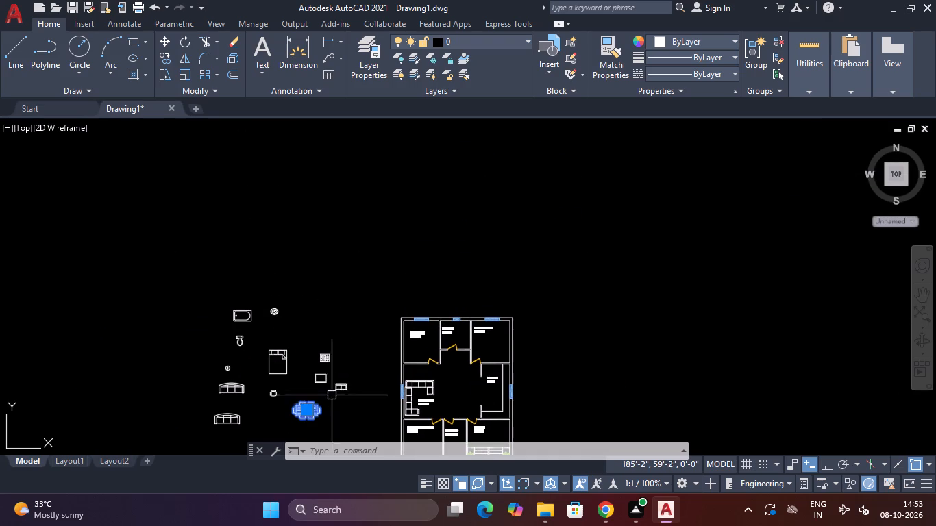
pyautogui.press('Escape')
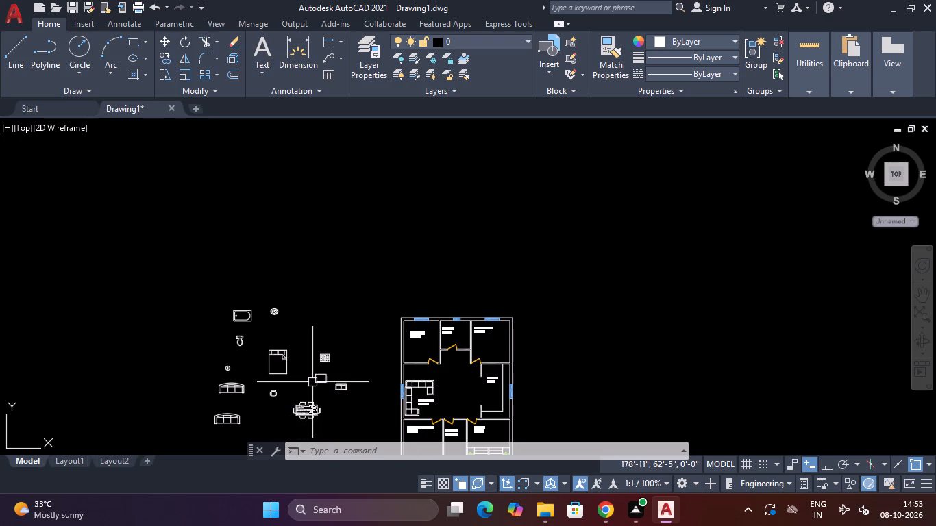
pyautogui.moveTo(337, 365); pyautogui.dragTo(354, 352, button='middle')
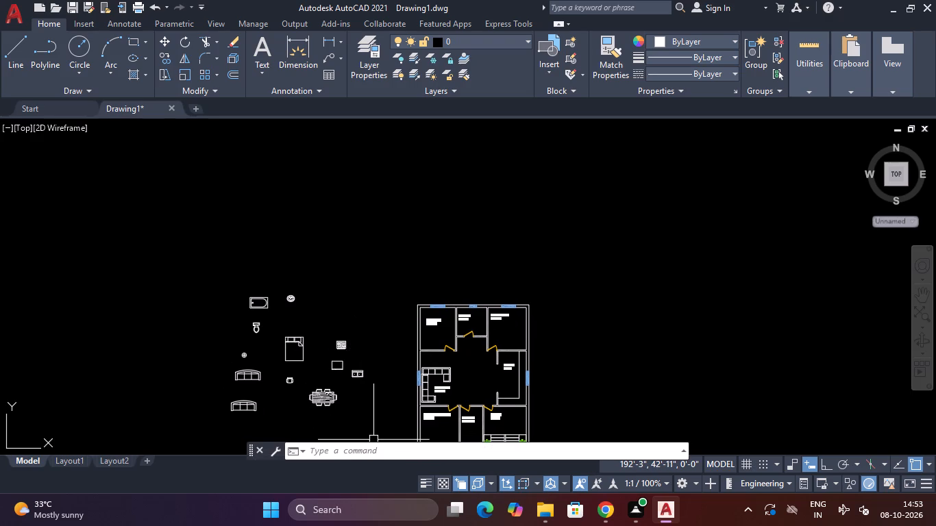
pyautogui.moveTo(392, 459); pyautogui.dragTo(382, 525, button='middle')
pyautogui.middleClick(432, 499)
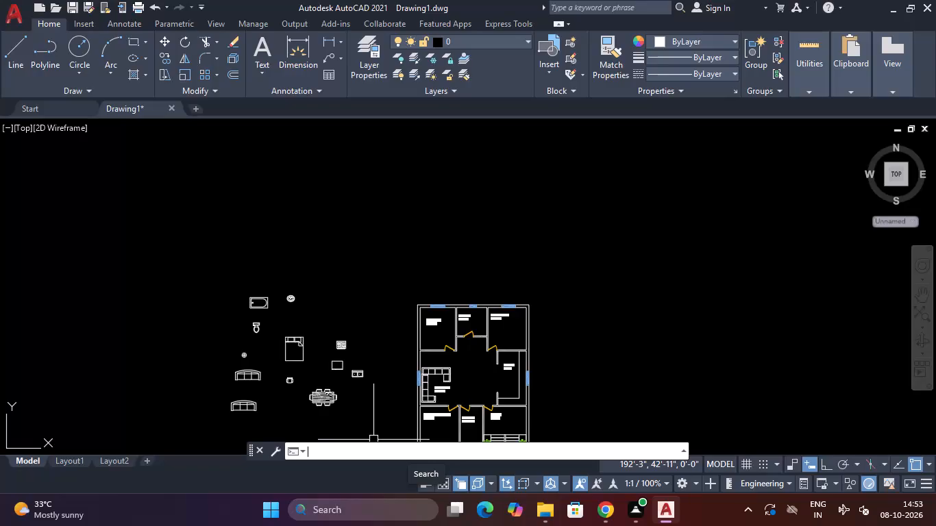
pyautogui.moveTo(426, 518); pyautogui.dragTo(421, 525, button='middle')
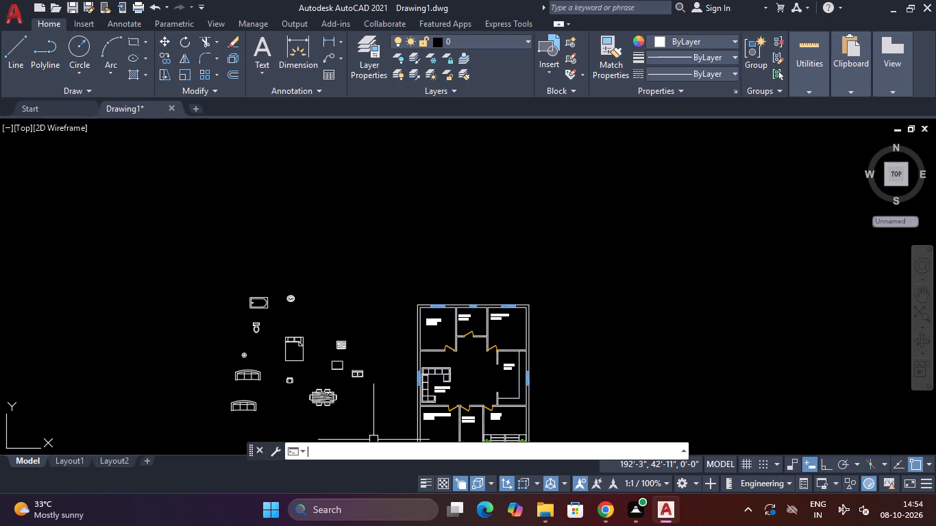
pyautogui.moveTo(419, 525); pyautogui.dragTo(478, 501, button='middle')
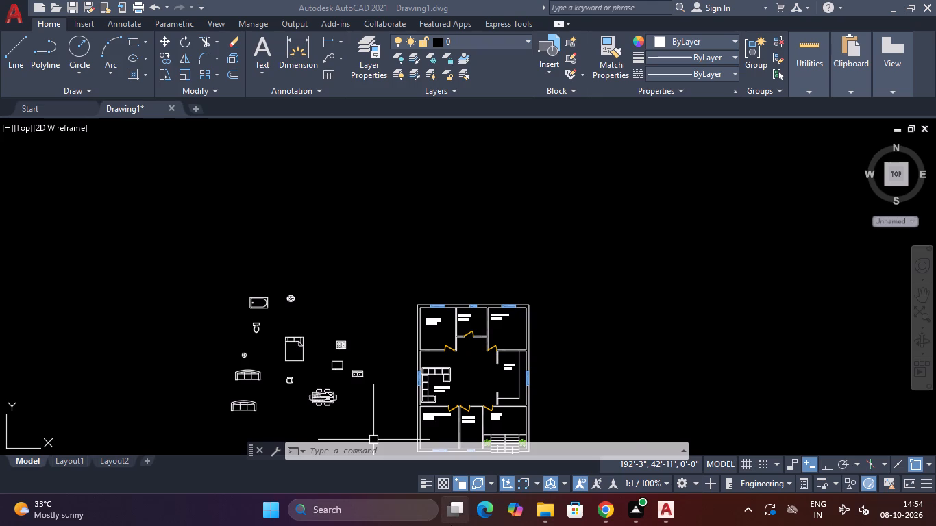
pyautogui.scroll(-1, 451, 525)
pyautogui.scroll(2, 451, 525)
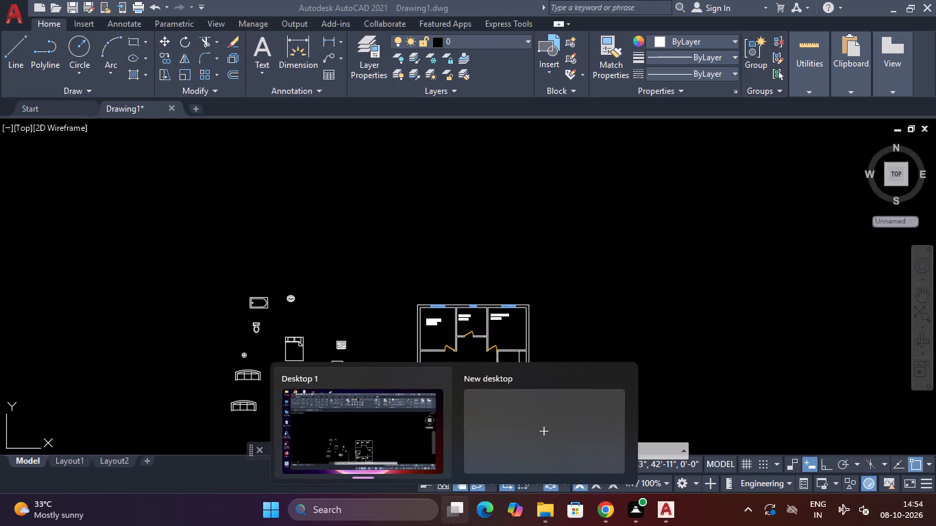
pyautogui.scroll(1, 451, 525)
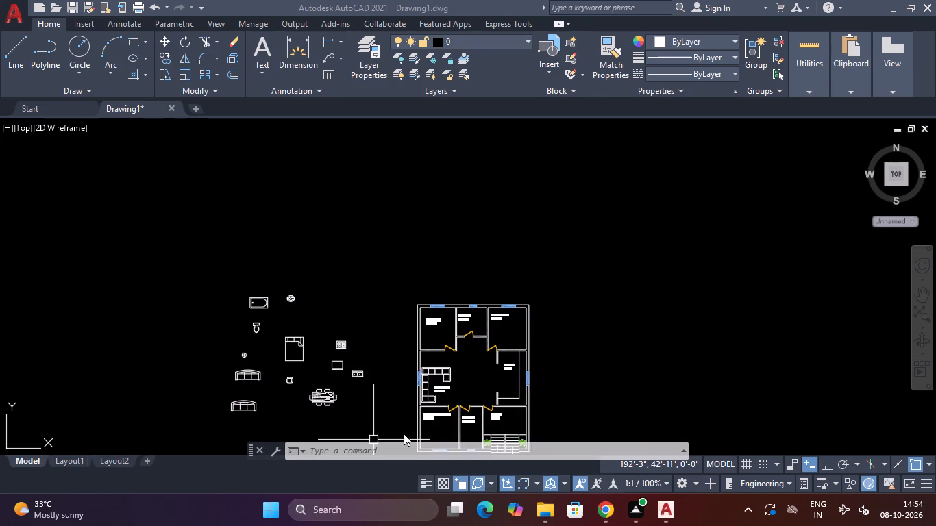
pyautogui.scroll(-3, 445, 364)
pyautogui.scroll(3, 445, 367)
# Inspect the open floor between the living area and kitchen, and the doors along the wall above Toilet 2.
pyautogui.moveTo(445, 368); pyautogui.dragTo(496, 177, button='middle')
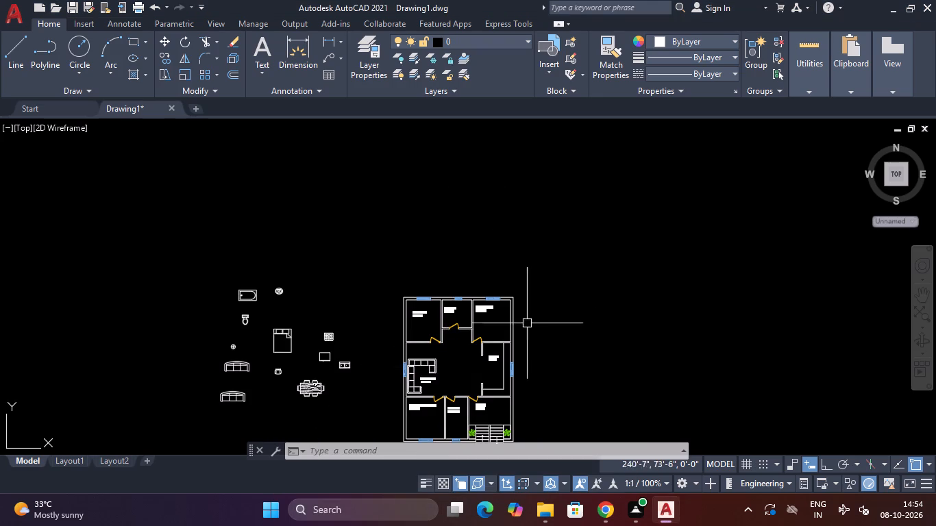
pyautogui.moveTo(456, 373); pyautogui.dragTo(491, 176, button='middle')
pyautogui.moveTo(493, 186); pyautogui.dragTo(493, 187, button='middle')
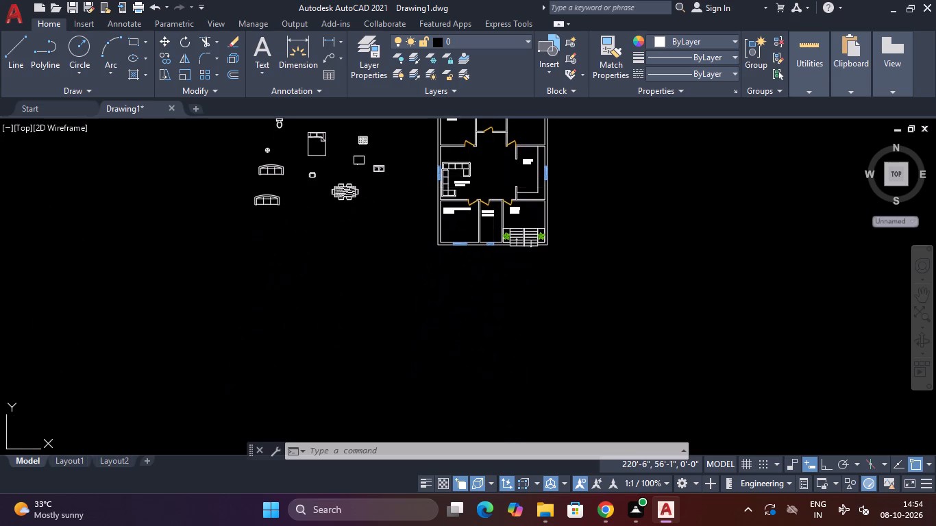
pyautogui.moveTo(493, 187); pyautogui.dragTo(481, 256, button='middle')
pyautogui.scroll(3, 481, 256)
pyautogui.scroll(-2, 481, 256)
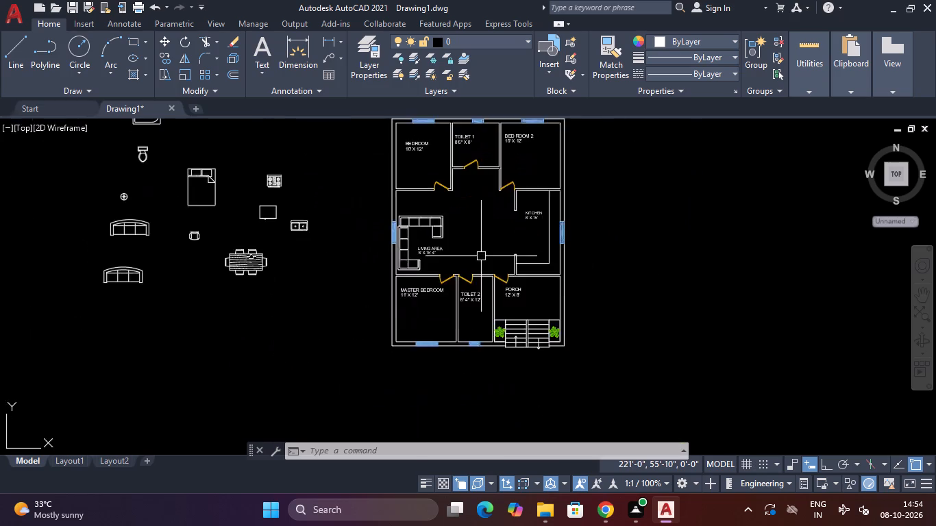
pyautogui.scroll(2, 481, 256)
pyautogui.scroll(-3, 481, 256)
pyautogui.scroll(4, 481, 256)
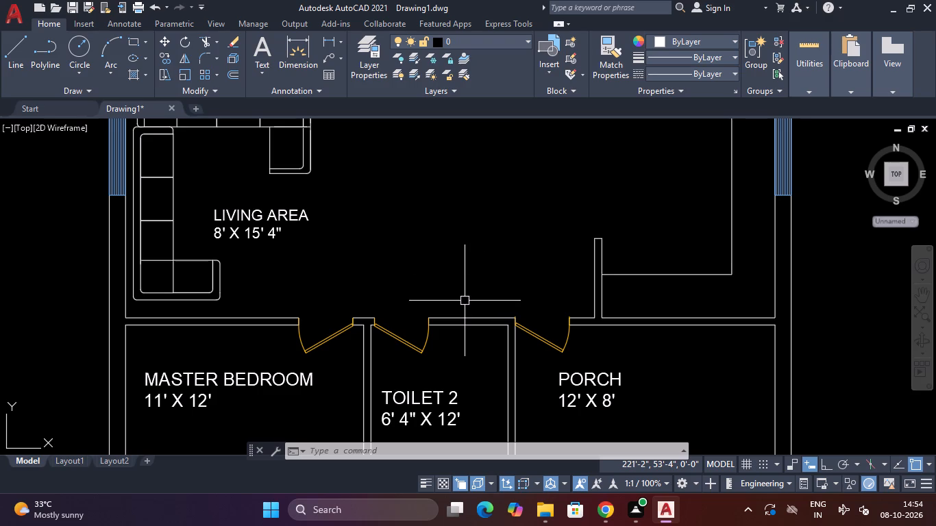
pyautogui.scroll(3, 465, 301)
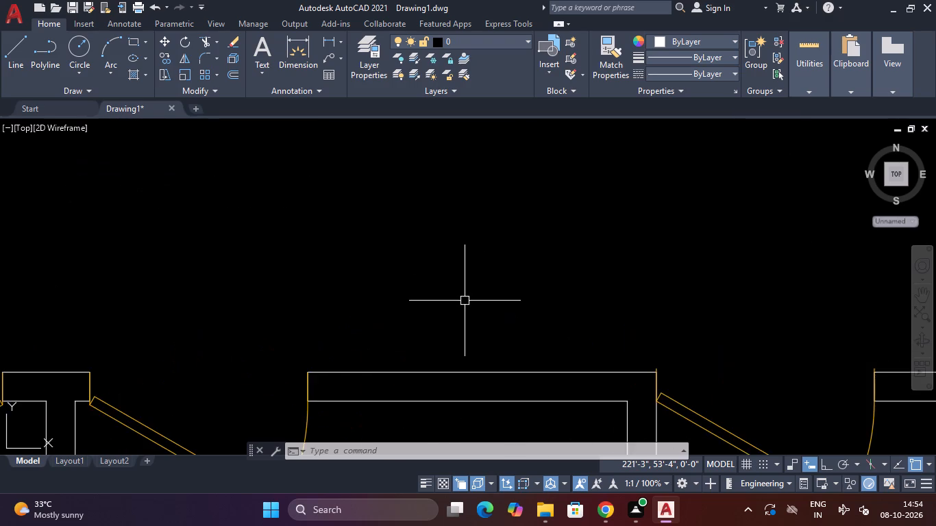
pyautogui.scroll(-3, 465, 301)
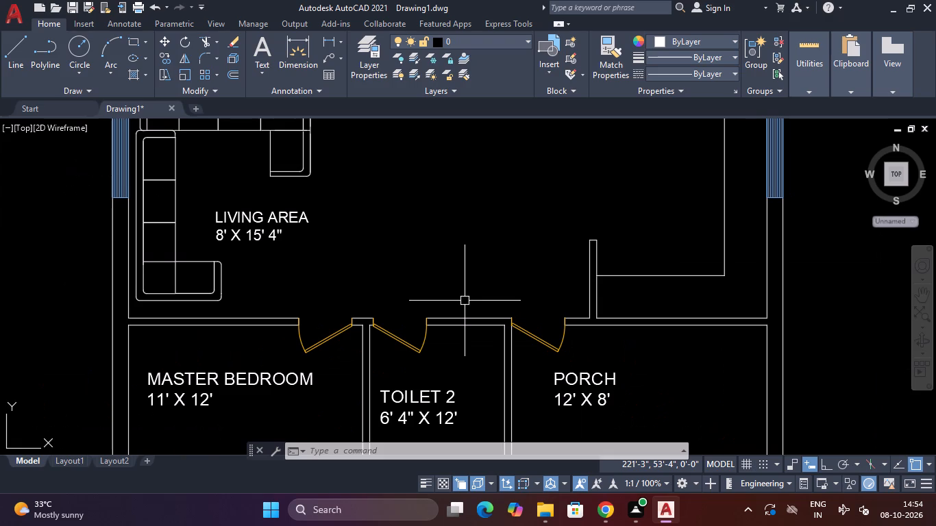
pyautogui.scroll(2, 465, 301)
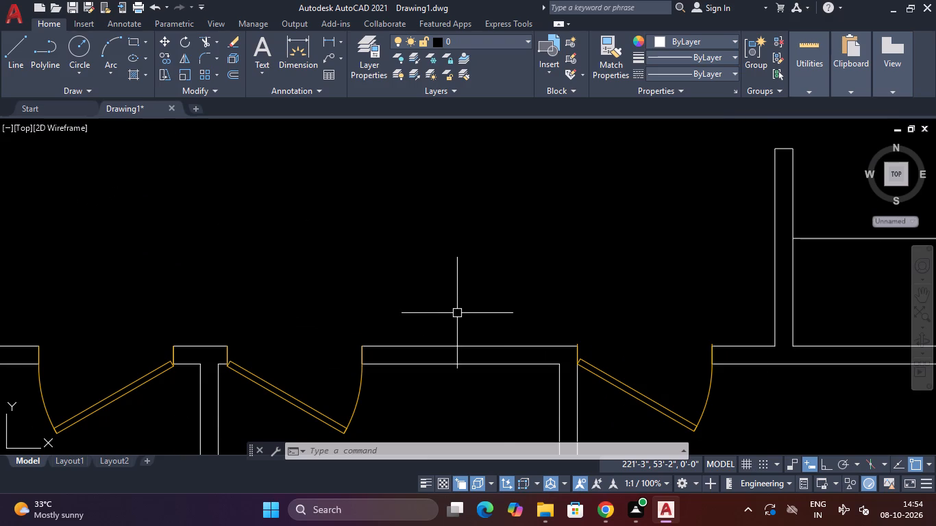
pyautogui.scroll(-2, 456, 314)
pyautogui.scroll(1, 454, 316)
pyautogui.moveTo(456, 313); pyautogui.dragTo(502, 232, button='middle')
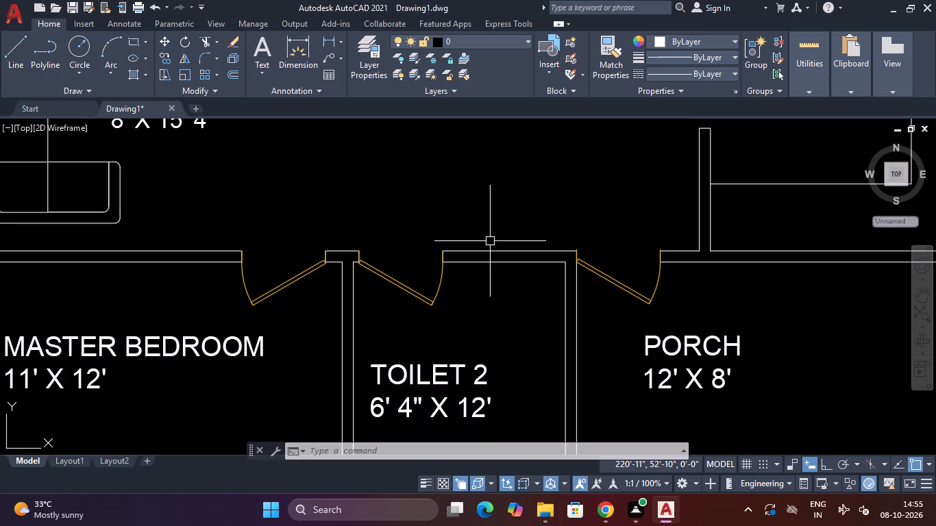
pyautogui.scroll(-1, 486, 244)
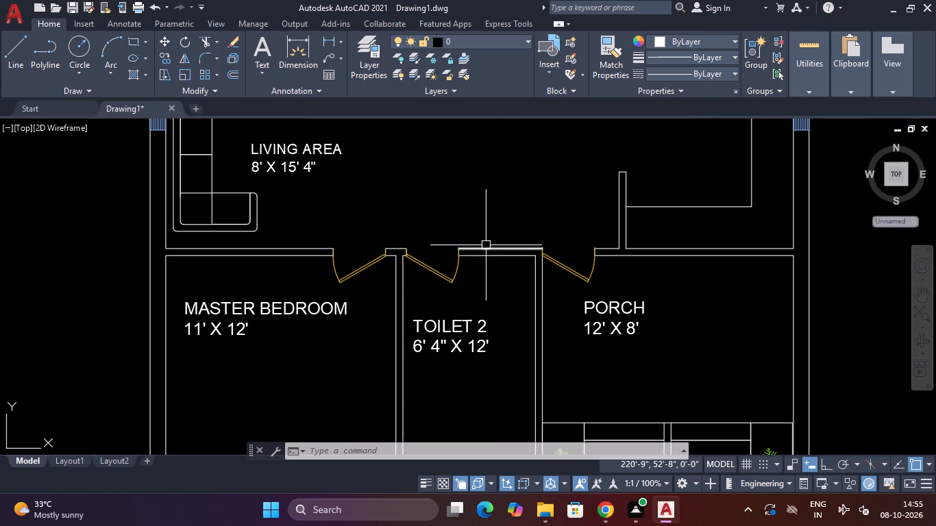
pyautogui.scroll(-2, 486, 288)
pyautogui.moveTo(489, 236); pyautogui.dragTo(489, 318, button='middle')
pyautogui.scroll(-1, 487, 317)
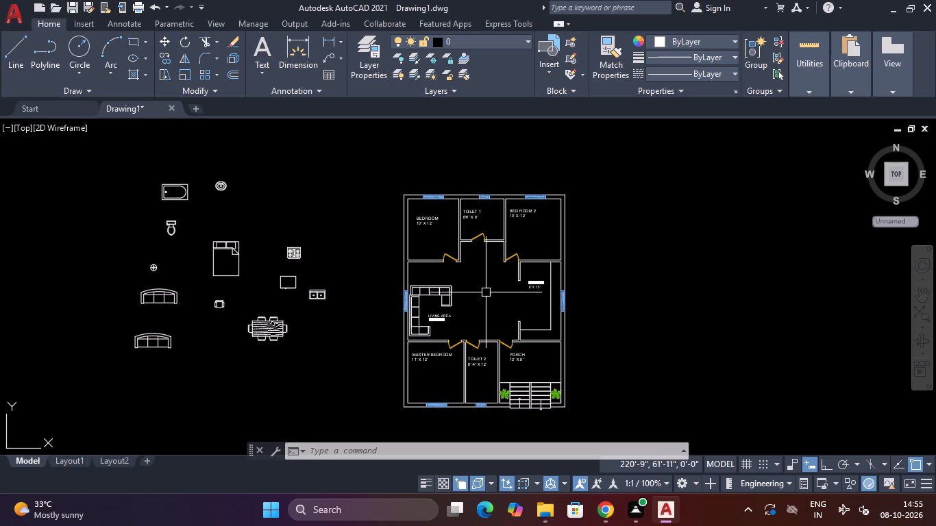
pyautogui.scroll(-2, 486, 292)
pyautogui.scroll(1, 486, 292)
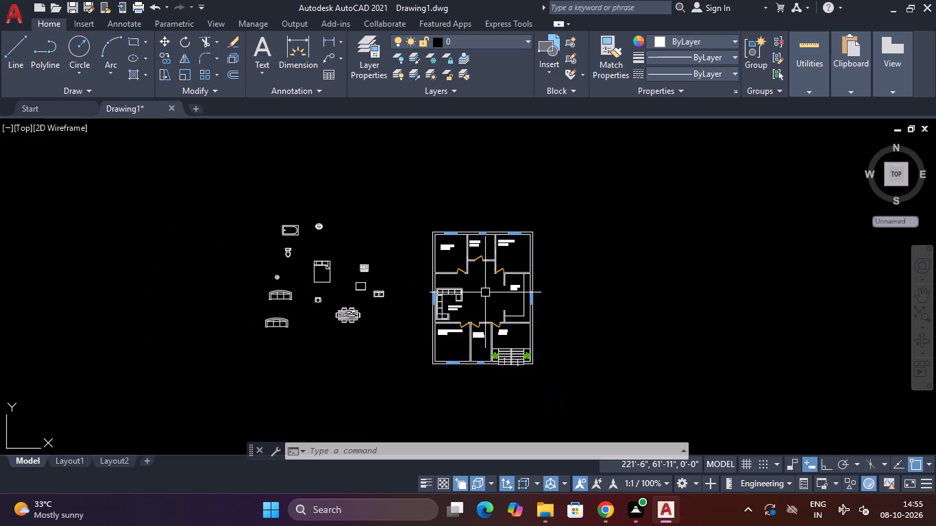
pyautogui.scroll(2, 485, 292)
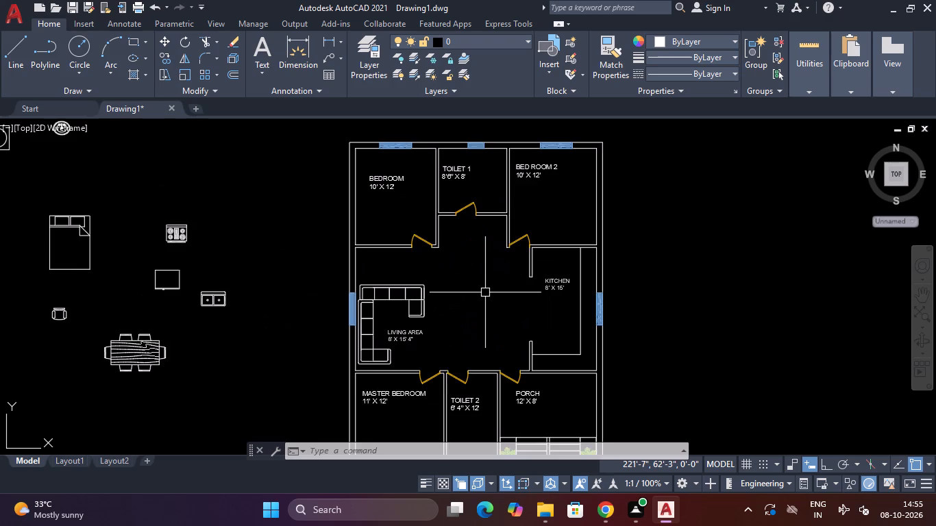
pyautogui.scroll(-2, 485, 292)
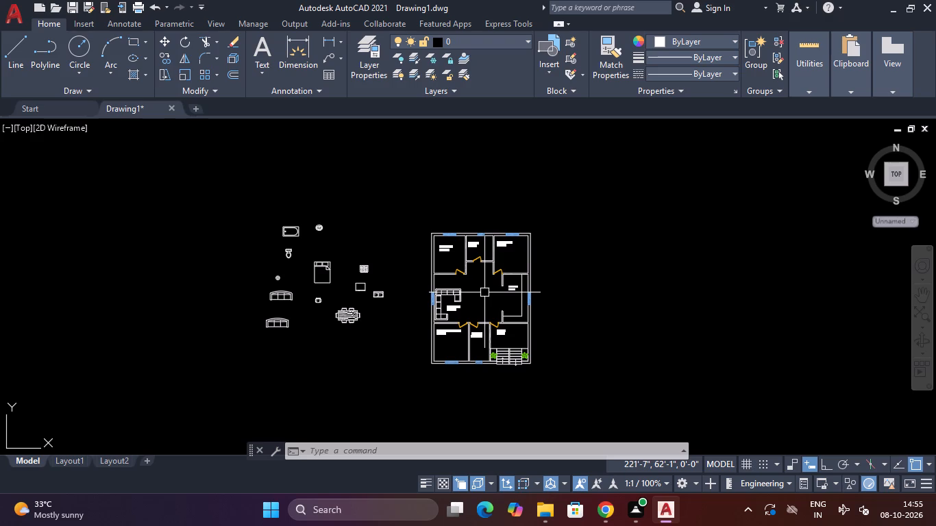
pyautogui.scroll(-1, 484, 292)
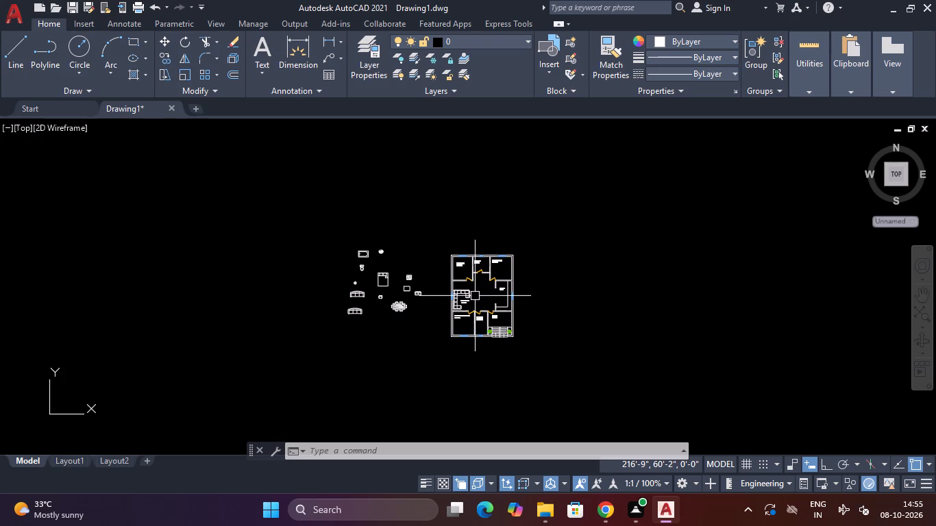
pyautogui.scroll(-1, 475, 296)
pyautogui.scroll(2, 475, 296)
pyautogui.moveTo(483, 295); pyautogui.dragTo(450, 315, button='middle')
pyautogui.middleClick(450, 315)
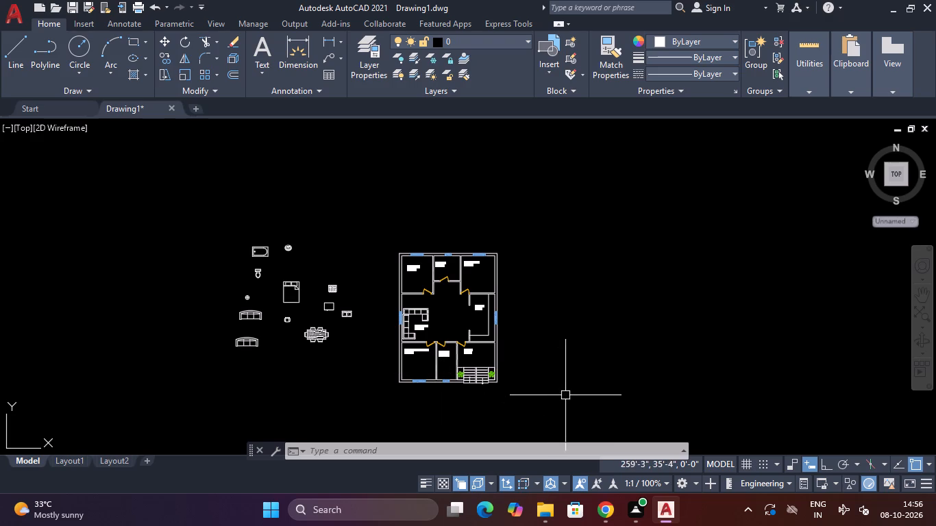
# Review the floor plan room by room, from the upper bedrooms and Toilet 1 through the living area to the master bedroom, Toilet 2 and porch.
pyautogui.scroll(2, 473, 249)
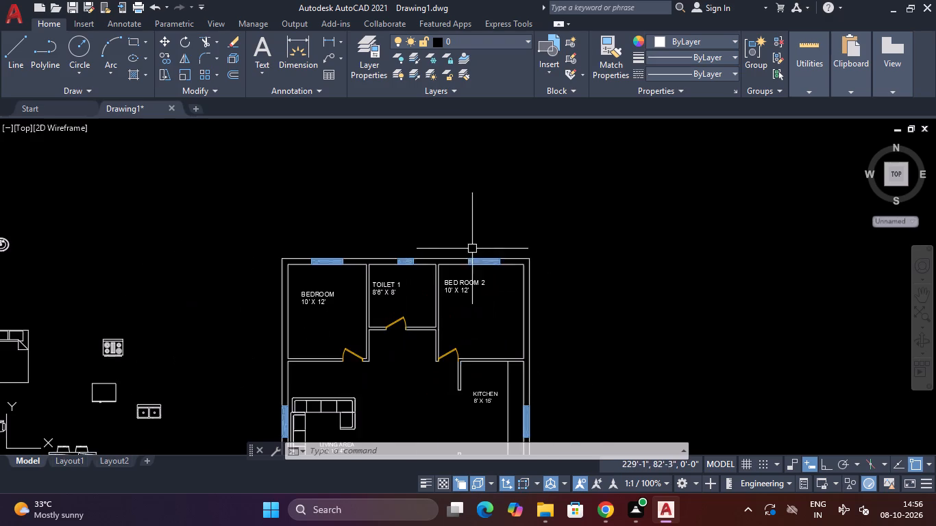
pyautogui.scroll(2, 460, 269)
pyautogui.scroll(-2, 460, 277)
pyautogui.scroll(2, 460, 281)
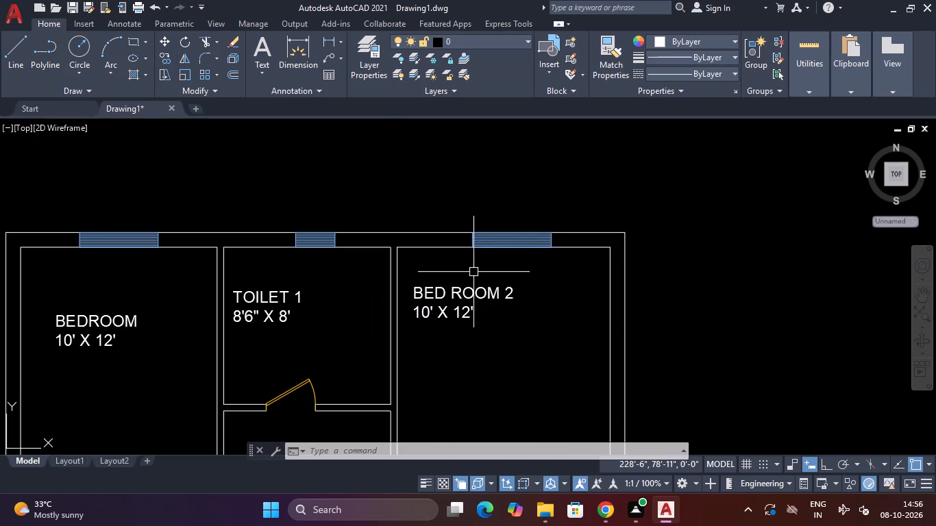
pyautogui.scroll(-1, 367, 327)
pyautogui.moveTo(397, 308); pyautogui.dragTo(434, 291, button='middle')
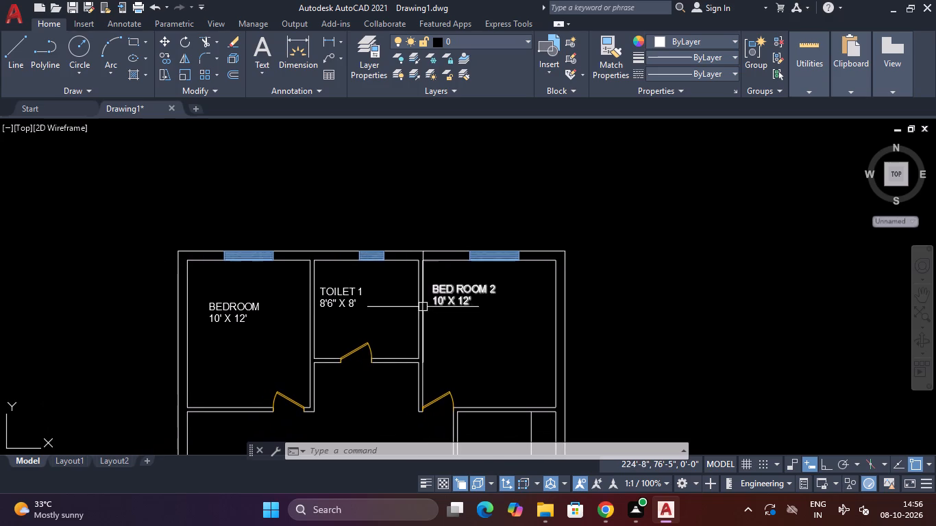
pyautogui.moveTo(482, 364); pyautogui.dragTo(569, 264, button='middle')
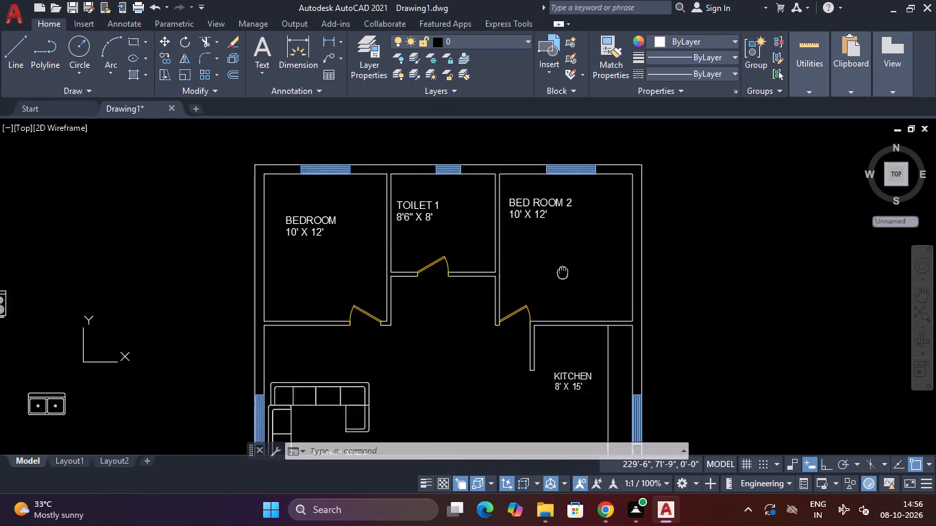
pyautogui.moveTo(569, 264); pyautogui.dragTo(577, 255, button='middle')
pyautogui.scroll(-2, 438, 350)
pyautogui.moveTo(438, 353); pyautogui.dragTo(496, 250, button='middle')
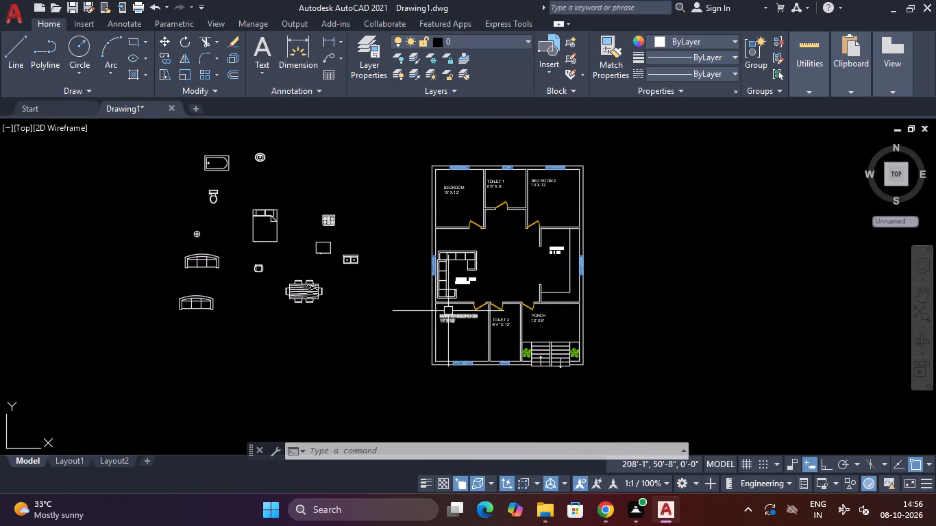
pyautogui.scroll(3, 449, 295)
pyautogui.scroll(3, 506, 235)
pyautogui.scroll(-3, 505, 238)
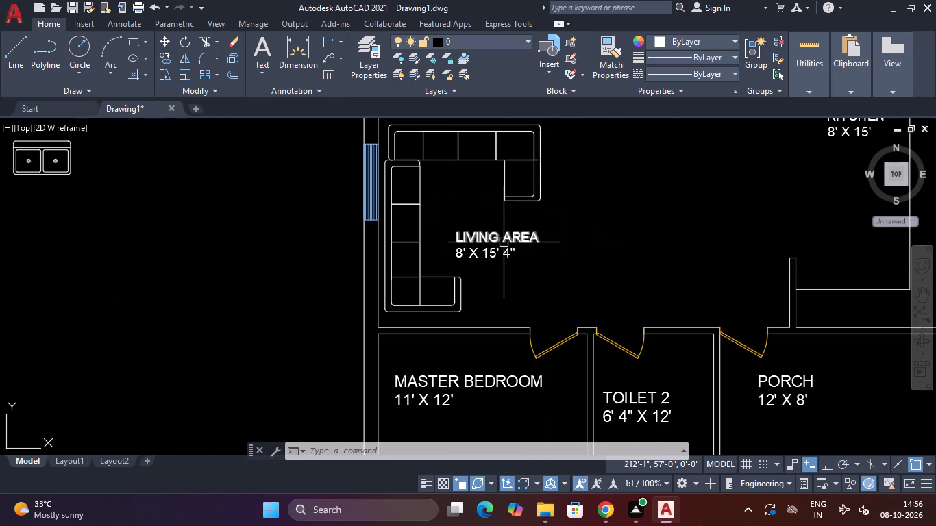
pyautogui.scroll(3, 500, 252)
pyautogui.scroll(-3, 500, 257)
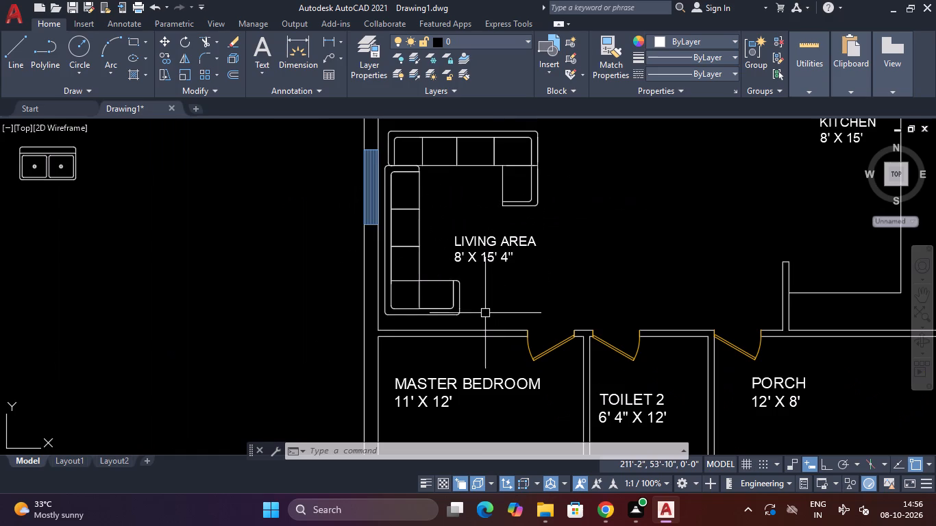
pyautogui.scroll(2, 485, 369)
pyautogui.moveTo(485, 369); pyautogui.dragTo(530, 283, button='middle')
pyautogui.scroll(-2, 538, 279)
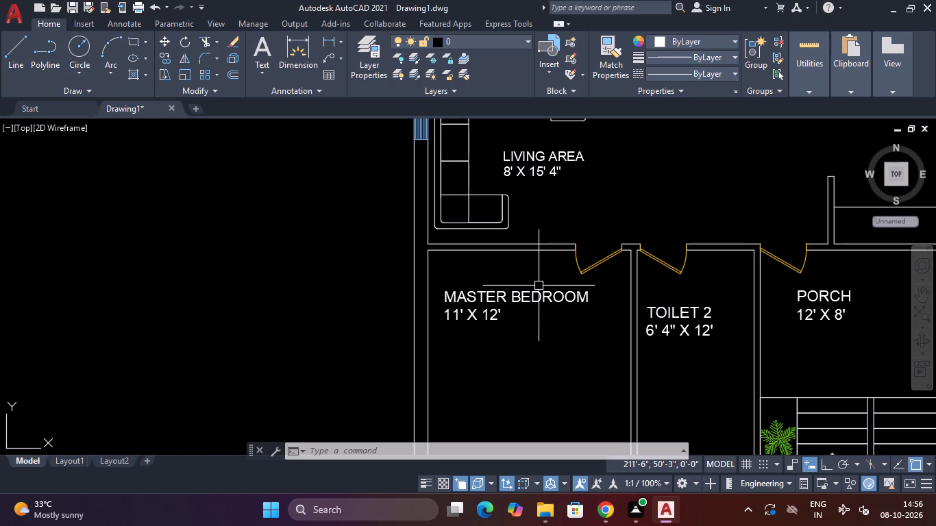
pyautogui.scroll(3, 700, 312)
pyautogui.scroll(-3, 700, 311)
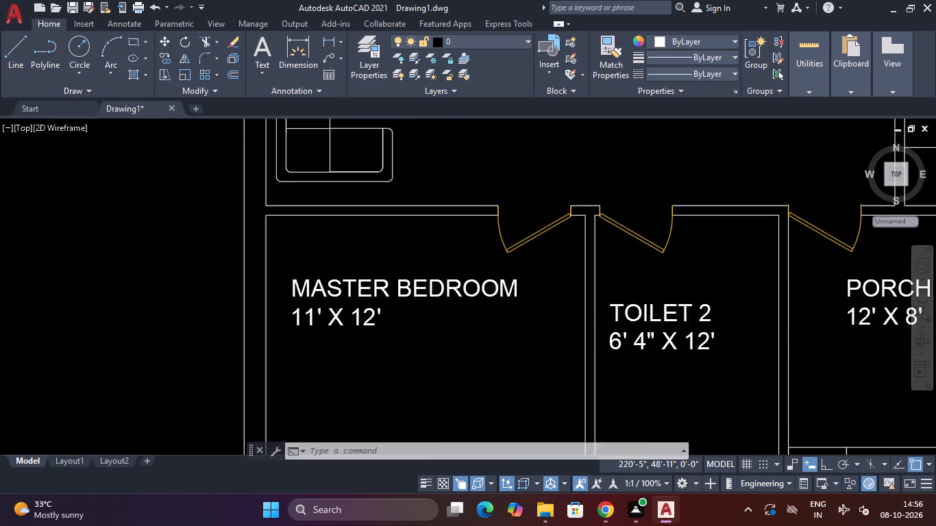
pyautogui.moveTo(682, 327); pyautogui.dragTo(280, 218, button='middle')
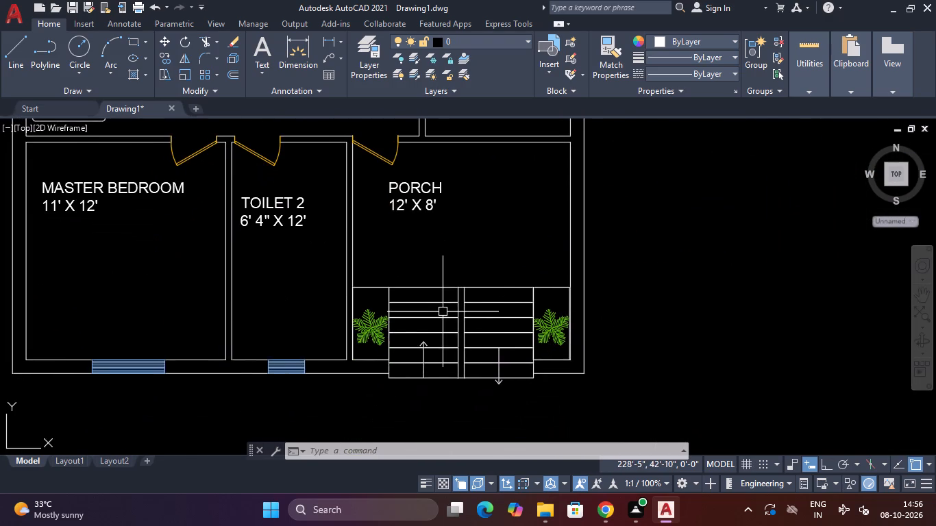
# Trim the short line segments closing the top and bottom of the gap between the two porch stair flights.
pyautogui.scroll(3, 441, 312)
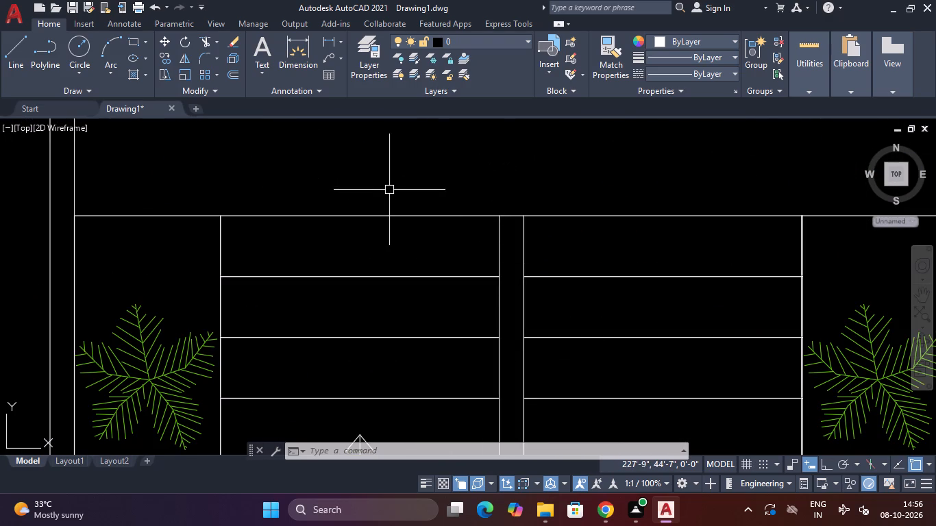
pyautogui.write('TR')
pyautogui.press('space')
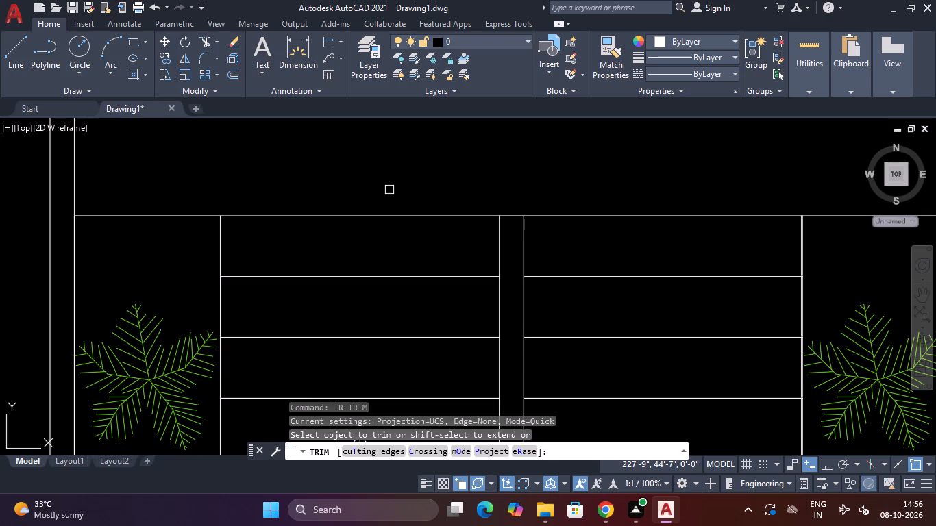
pyautogui.scroll(2, 528, 219)
pyautogui.click(478, 186)
pyautogui.click(485, 216)
pyautogui.scroll(-4, 485, 216)
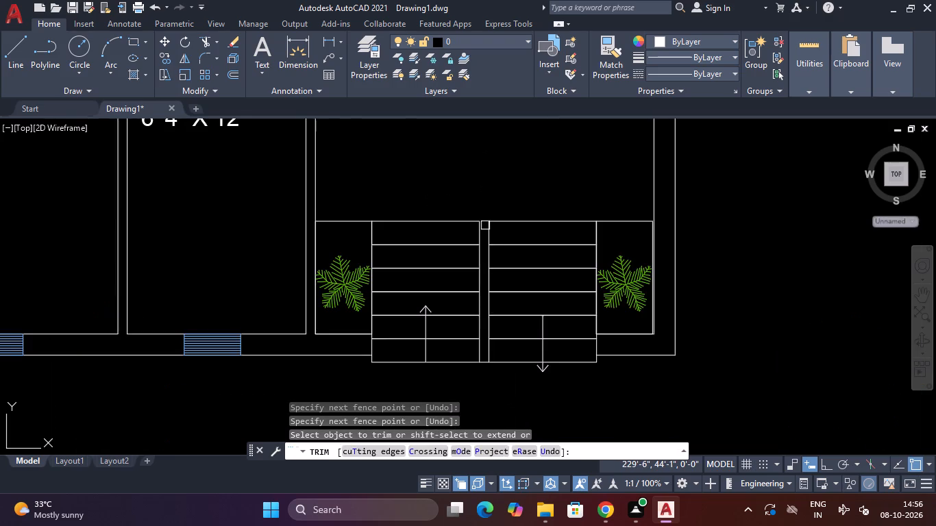
pyautogui.scroll(4, 476, 397)
pyautogui.click(528, 134)
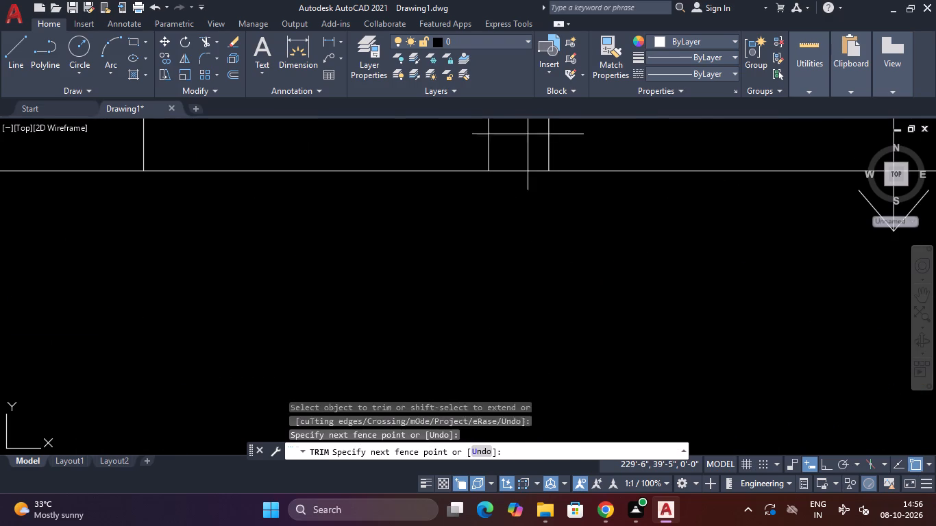
pyautogui.click(515, 212)
pyautogui.scroll(-3, 515, 212)
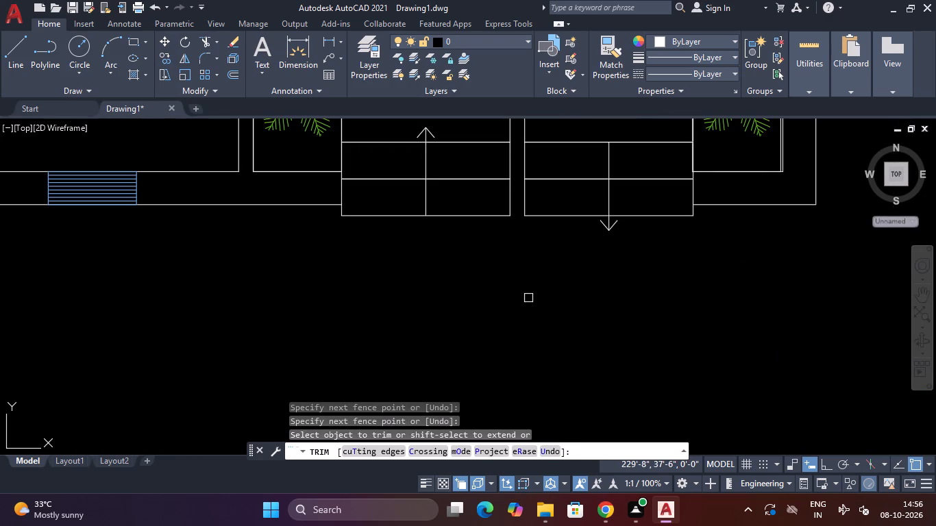
pyautogui.scroll(-5, 611, 216)
pyautogui.scroll(3, 598, 175)
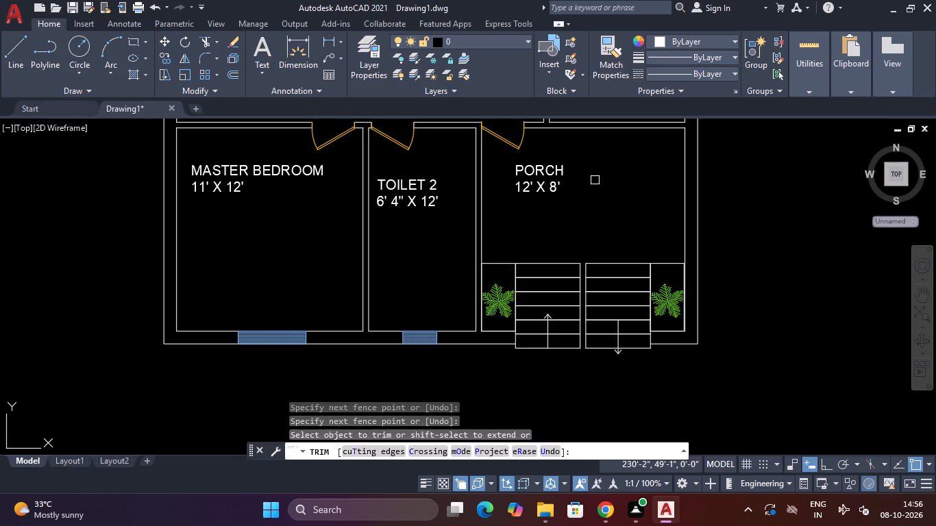
pyautogui.press('Escape')
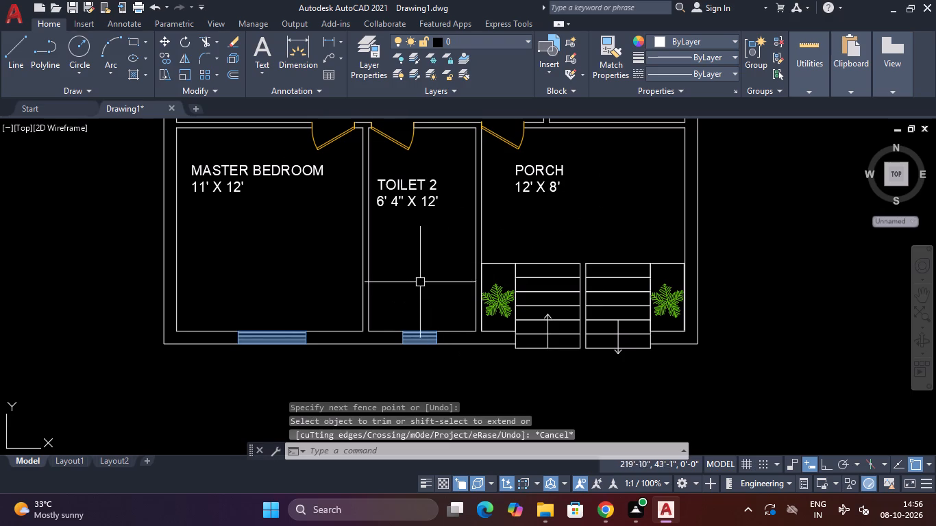
pyautogui.press('Escape')
pyautogui.press('Escape')
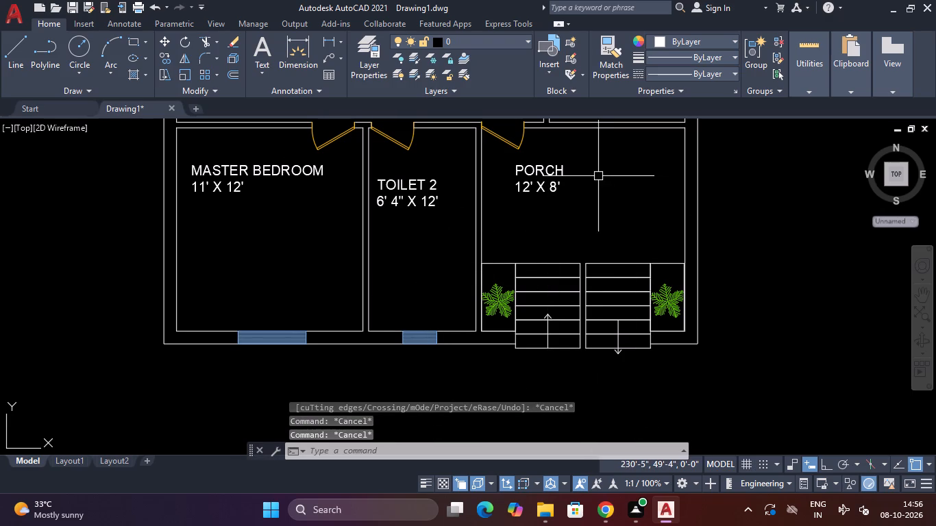
# Draw a 1'6" by 1'6" rectangle as a bedside table outward from the loose bed block's upper-right corner.
pyautogui.moveTo(317, 183); pyautogui.dragTo(329, 322, button='middle')
pyautogui.moveTo(330, 366); pyautogui.dragTo(330, 414, button='middle')
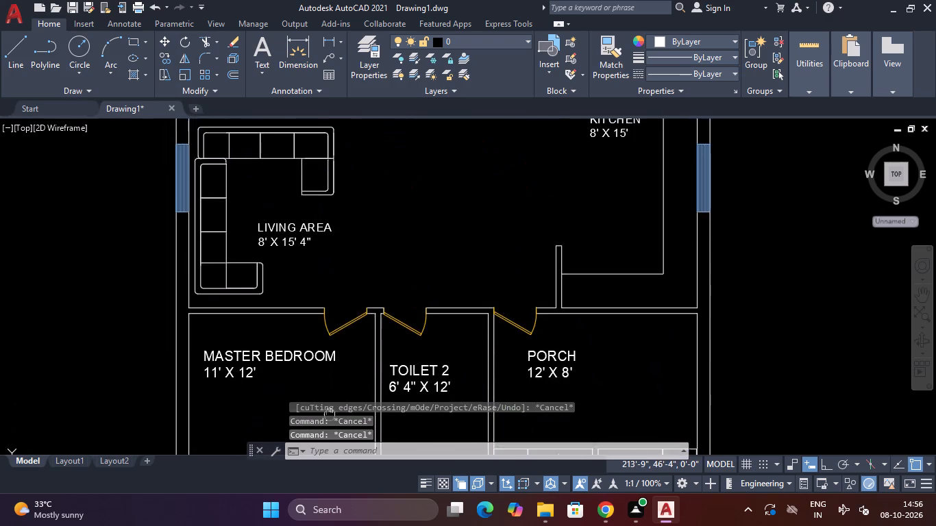
pyautogui.moveTo(330, 414); pyautogui.dragTo(681, 250, button='middle')
pyautogui.scroll(-4, 691, 245)
pyautogui.scroll(1, 547, 162)
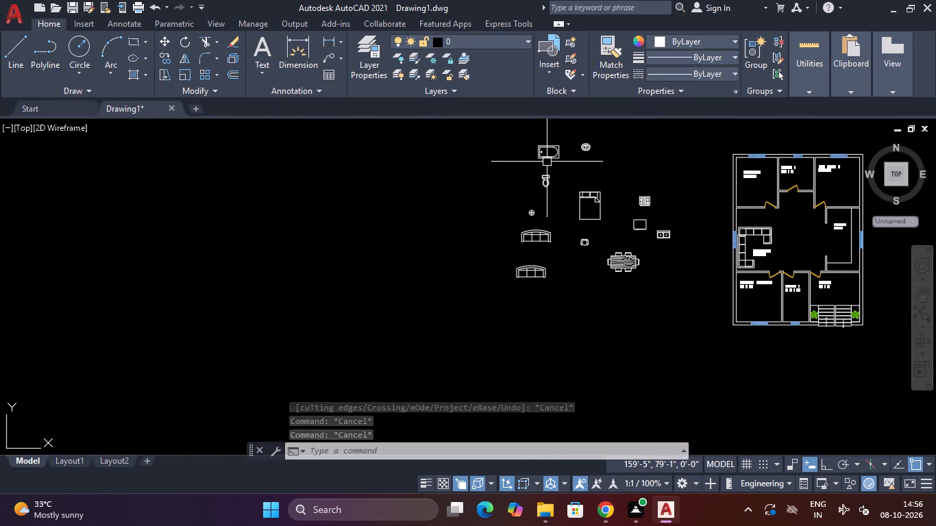
pyautogui.scroll(3, 586, 172)
pyautogui.moveTo(471, 153); pyautogui.dragTo(459, 149, button='middle')
pyautogui.scroll(1, 529, 255)
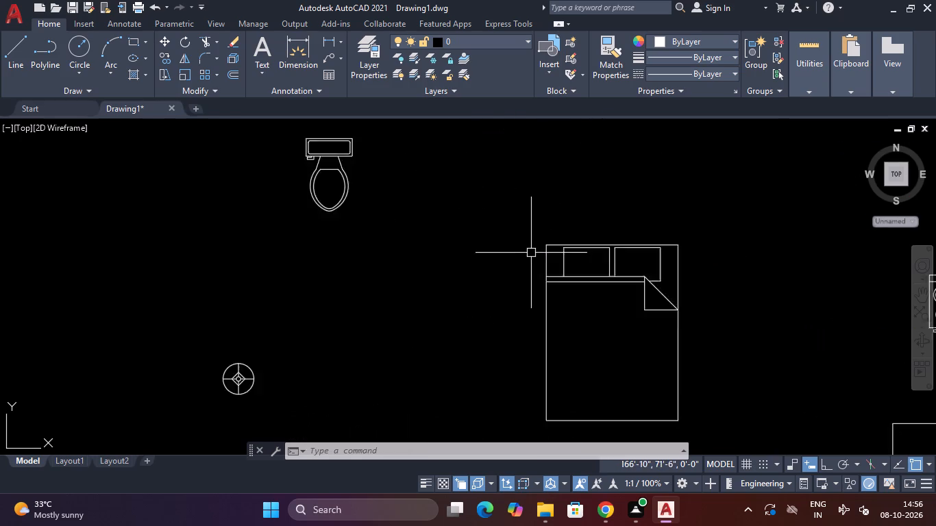
pyautogui.scroll(1, 531, 253)
pyautogui.moveTo(507, 229); pyautogui.dragTo(483, 222, button='middle')
pyautogui.moveTo(471, 218); pyautogui.dragTo(336, 187, button='middle')
pyautogui.press('space')
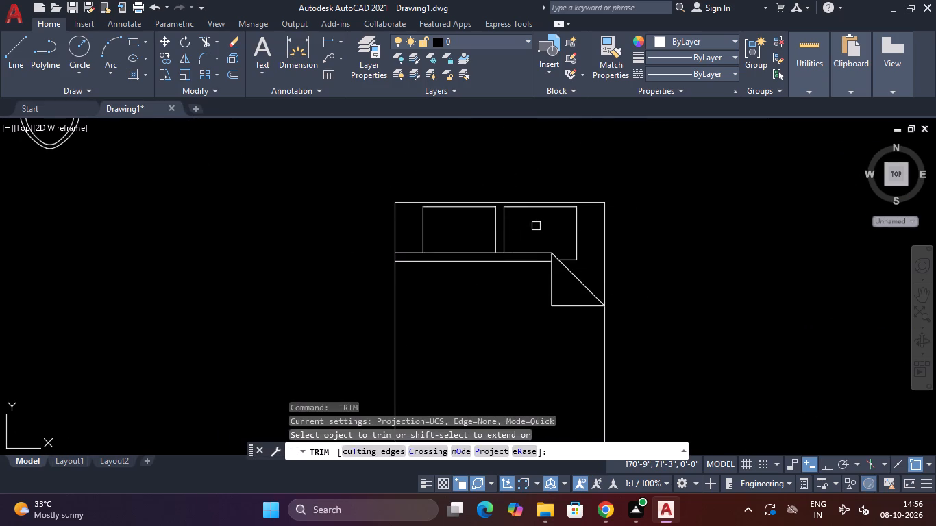
pyautogui.write('REC')
pyautogui.press('space')
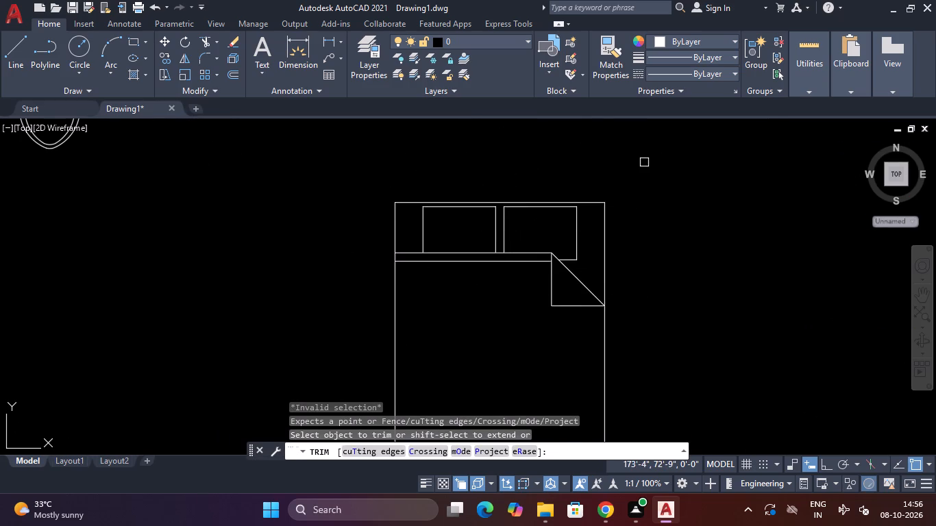
pyautogui.press('Escape')
pyautogui.write('RE')
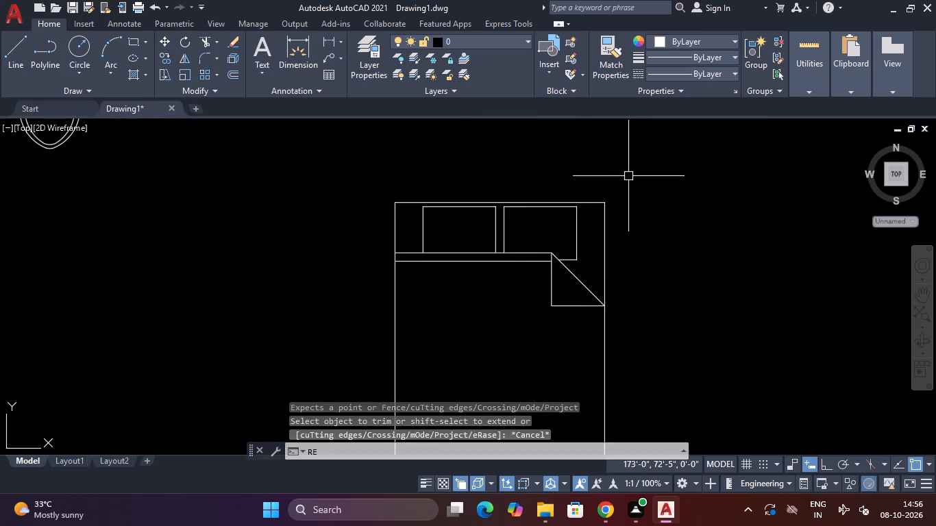
pyautogui.write('C')
pyautogui.press('space')
pyautogui.click(607, 206)
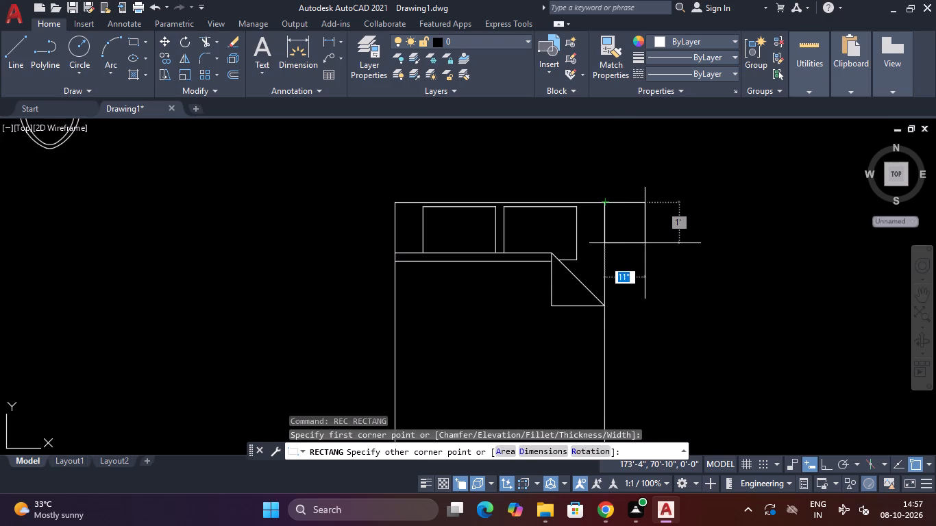
pyautogui.press('1')
pyautogui.press("'")
pyautogui.write('6"')
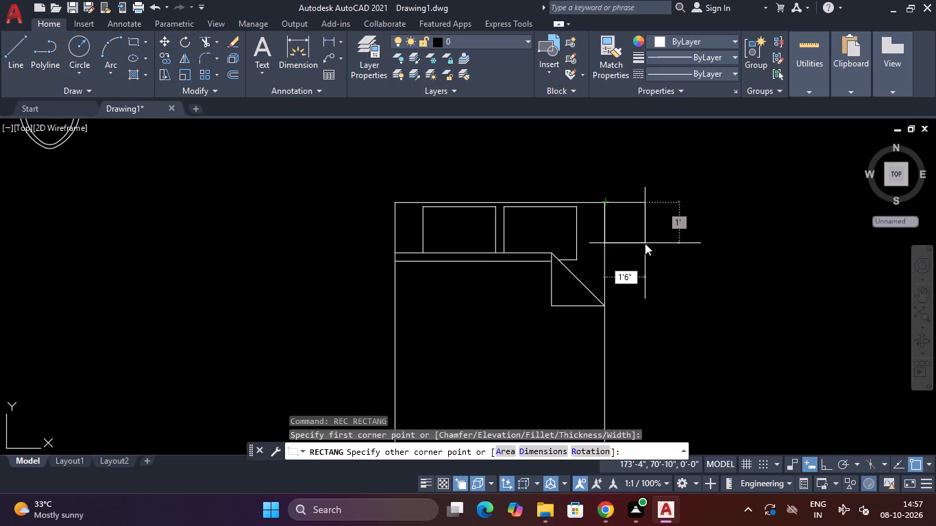
pyautogui.press('Tab')
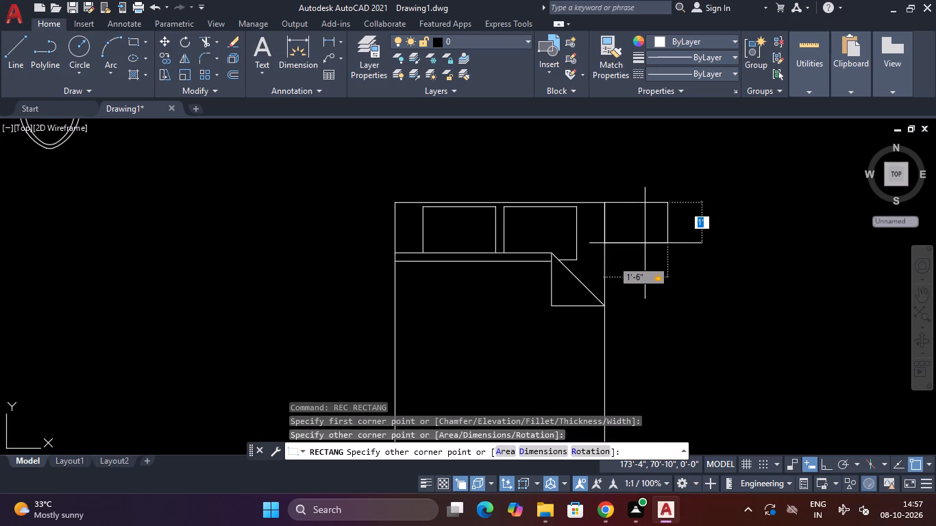
pyautogui.press('1')
pyautogui.write("'6")
pyautogui.hotkey('shift', '"')
pyautogui.press('Return')
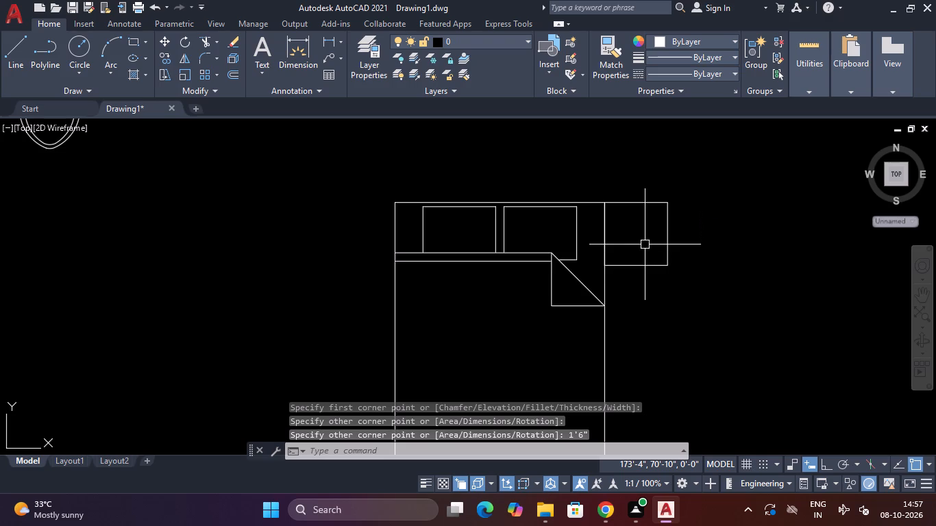
# Copy the square bedside table to the bed's other side, aligning its top-right corner just outside the bed's upper-left corner.
pyautogui.scroll(2, 643, 245)
pyautogui.scroll(-2, 683, 181)
pyautogui.click(691, 141)
pyautogui.click(661, 185)
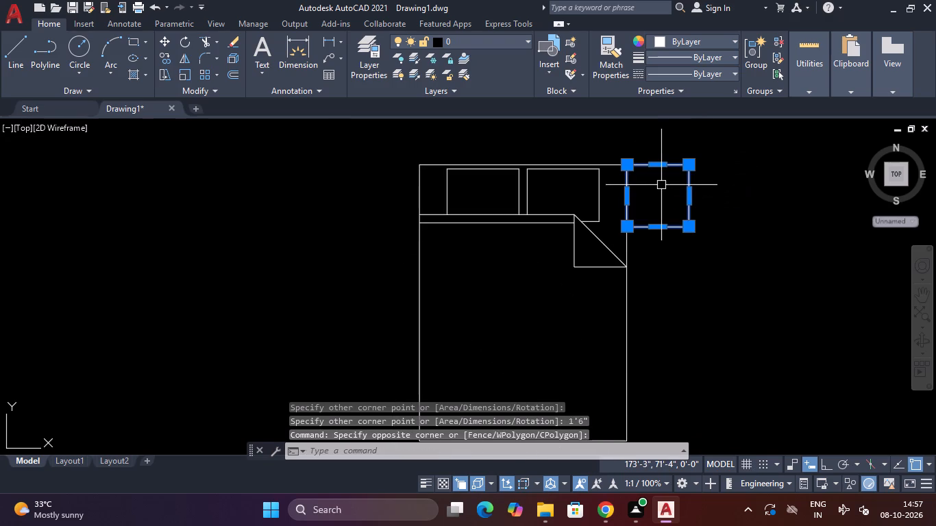
pyautogui.write('CO')
pyautogui.press('space')
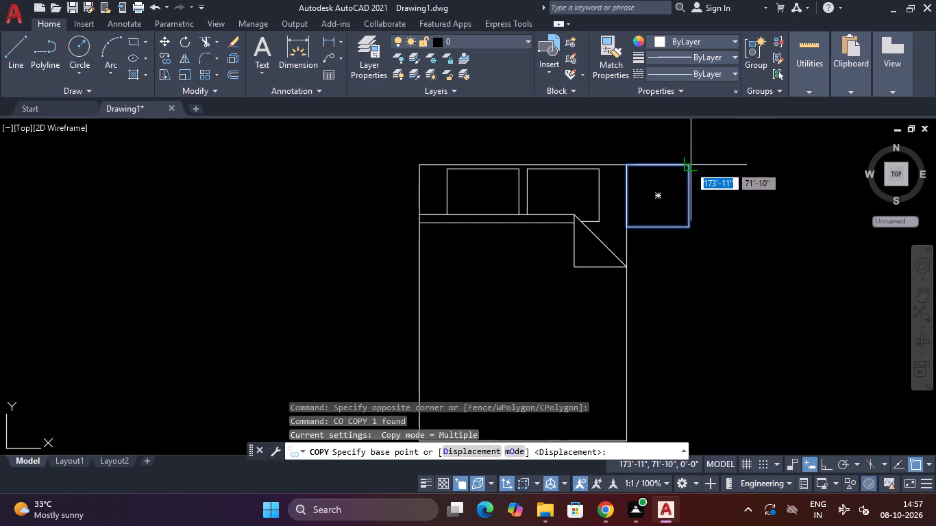
pyautogui.click(689, 166)
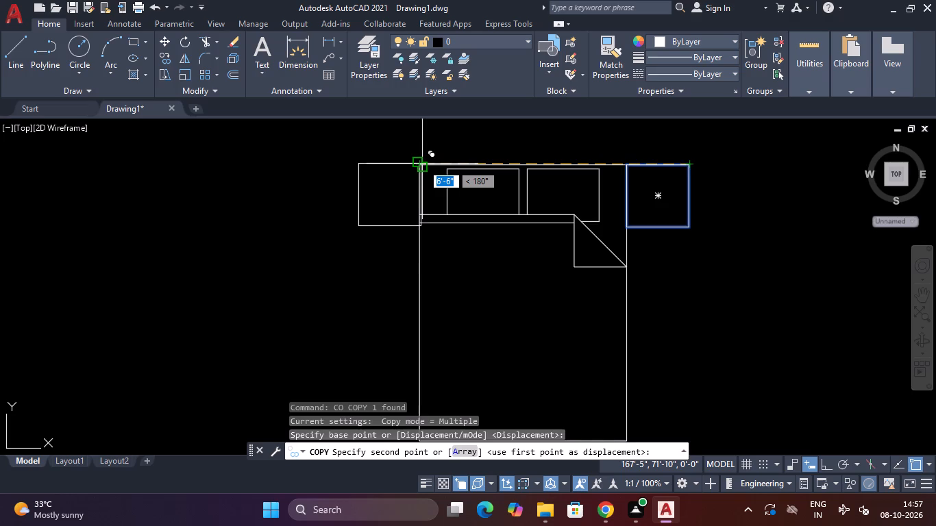
pyautogui.scroll(3, 422, 164)
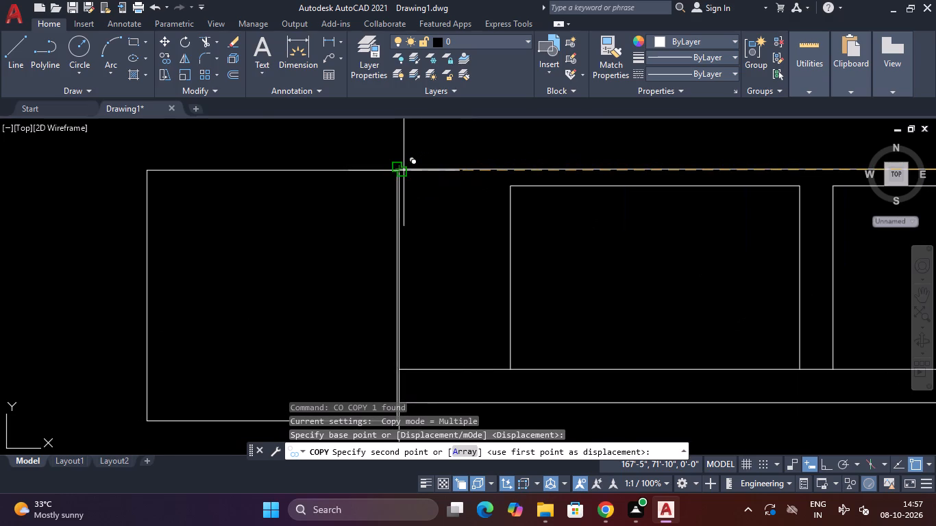
pyautogui.click(404, 171)
pyautogui.scroll(-3, 404, 171)
pyautogui.press('Escape')
# Move the original bedside table slightly right, leaving a small gap beside the bed like the copied one.
pyautogui.scroll(3, 403, 169)
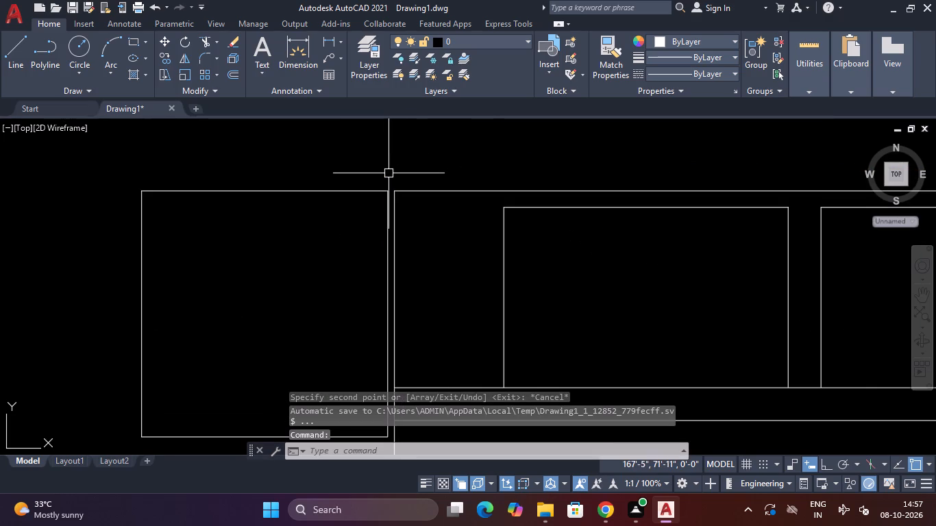
pyautogui.scroll(-2, 387, 194)
pyautogui.scroll(2, 758, 194)
pyautogui.click(747, 188)
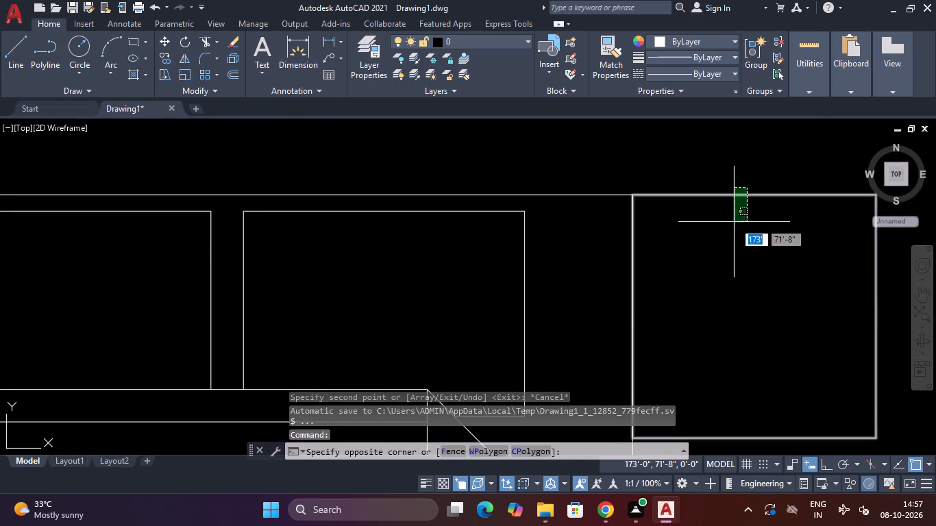
pyautogui.click(734, 222)
pyautogui.write('M')
pyautogui.press('space')
pyautogui.click(728, 290)
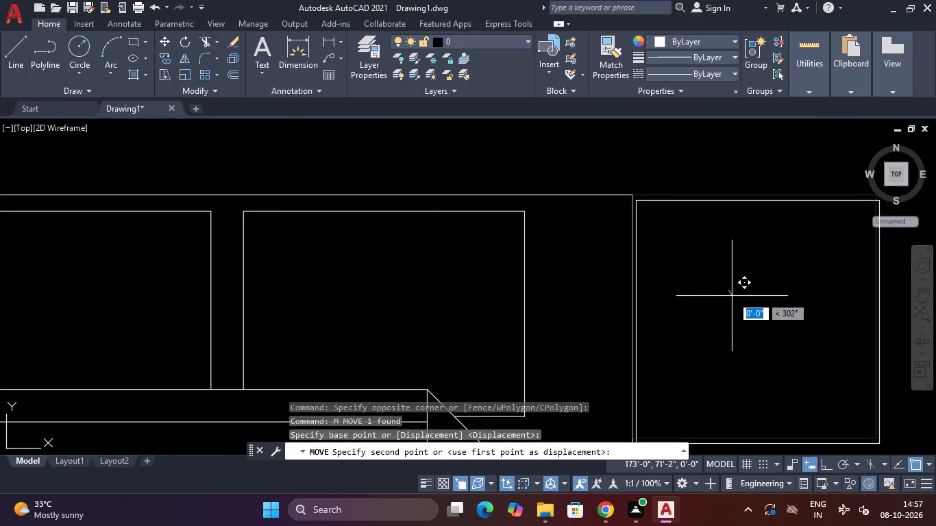
pyautogui.click(737, 290)
# Move the round lamp block by its center onto the middle of the bed's left bedside table.
pyautogui.scroll(-3, 737, 289)
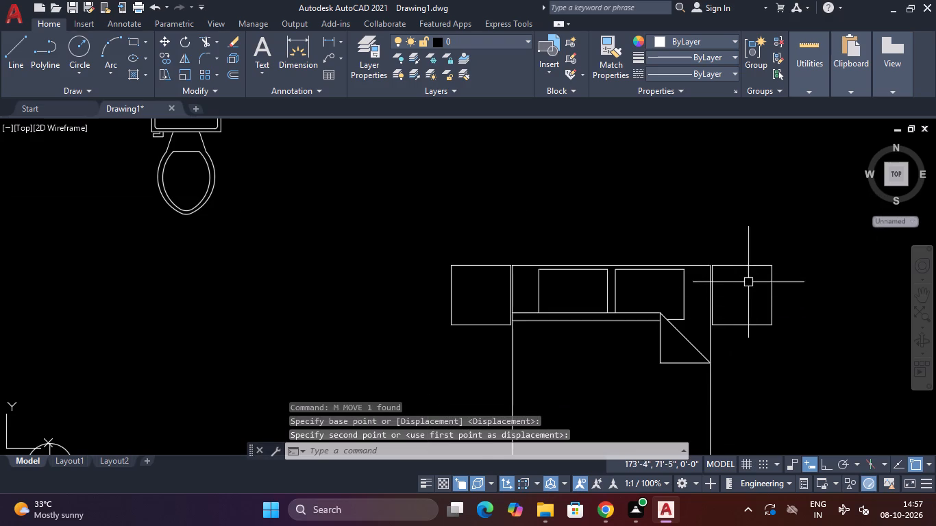
pyautogui.scroll(-1, 761, 266)
pyautogui.scroll(-1, 548, 250)
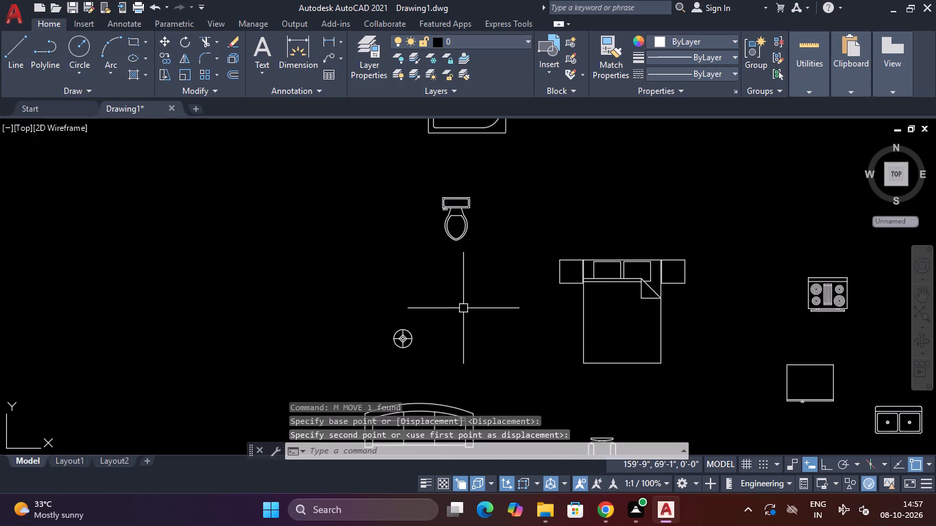
pyautogui.click(462, 313)
pyautogui.click(379, 361)
pyautogui.write('M')
pyautogui.press('space')
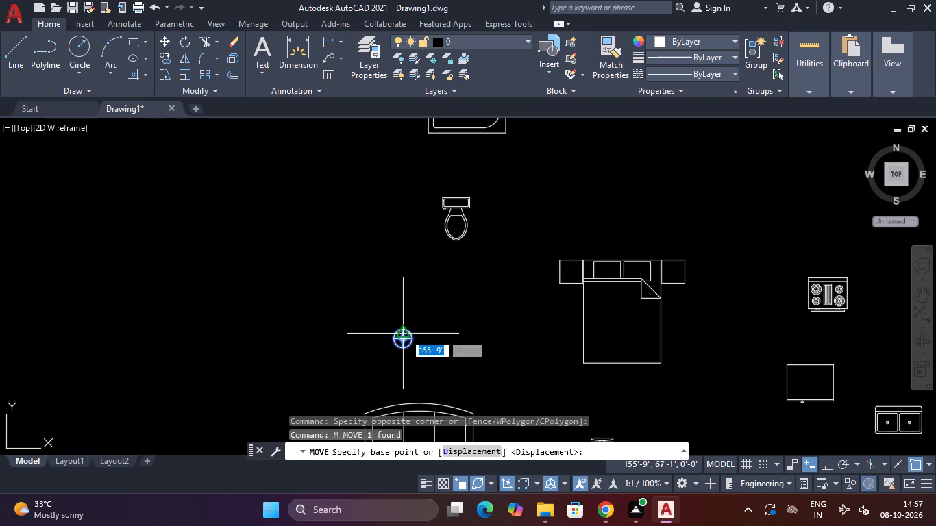
pyautogui.click(404, 340)
pyautogui.scroll(3, 569, 277)
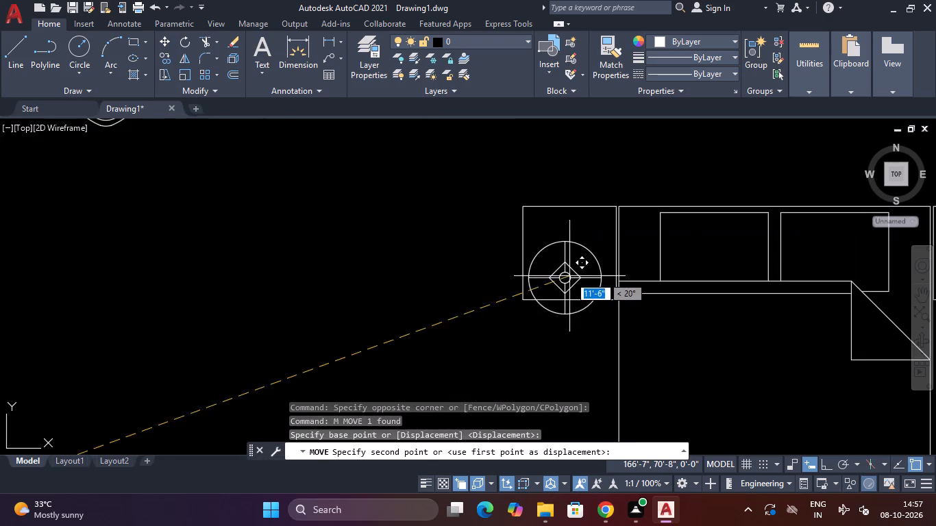
pyautogui.click(573, 250)
pyautogui.scroll(-2, 573, 255)
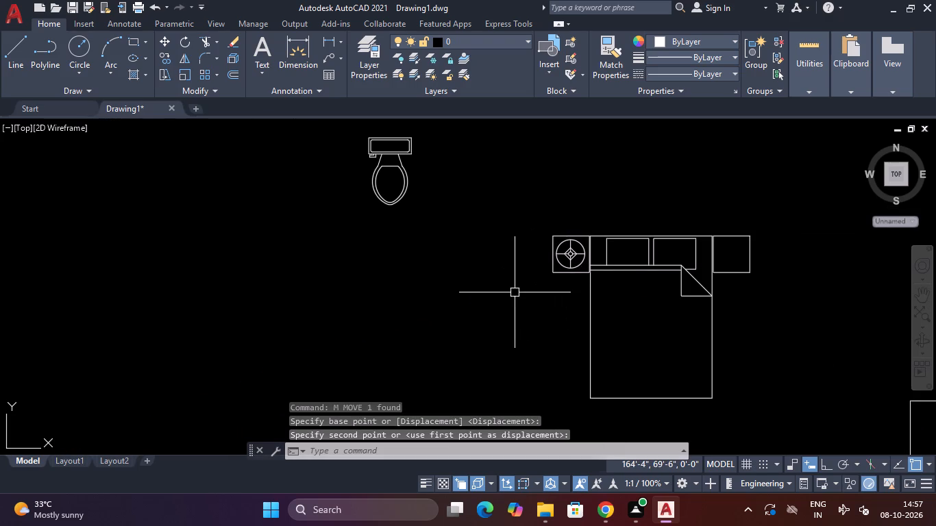
# Copy the round lamp from the left bedside table onto the middle of the bed's right bedside table.
pyautogui.scroll(-3, 466, 282)
pyautogui.scroll(2, 445, 308)
pyautogui.scroll(-3, 445, 308)
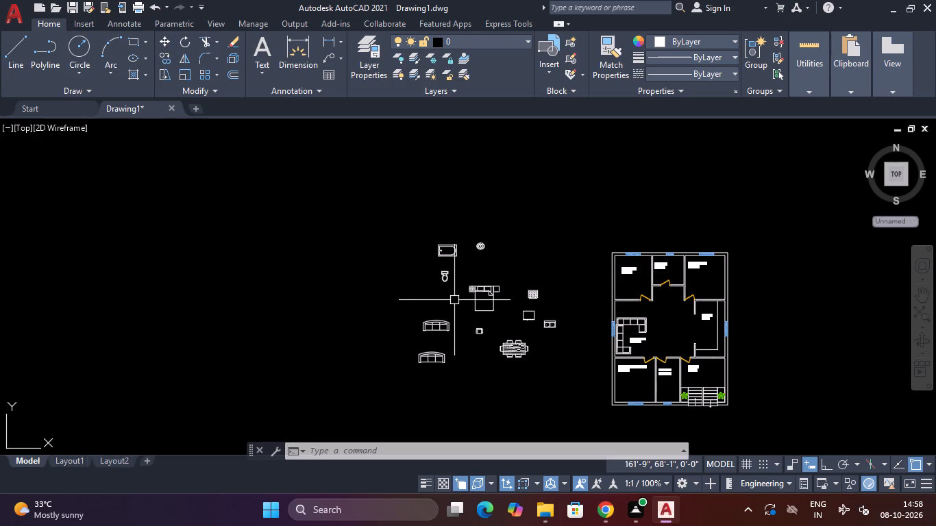
pyautogui.scroll(5, 456, 282)
pyautogui.click(506, 271)
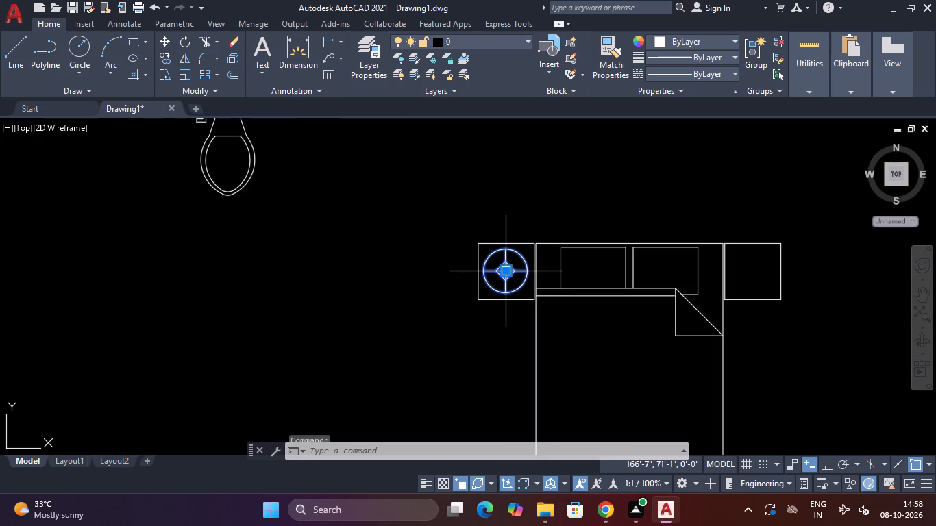
pyautogui.write('CO')
pyautogui.press('space')
pyautogui.click(504, 273)
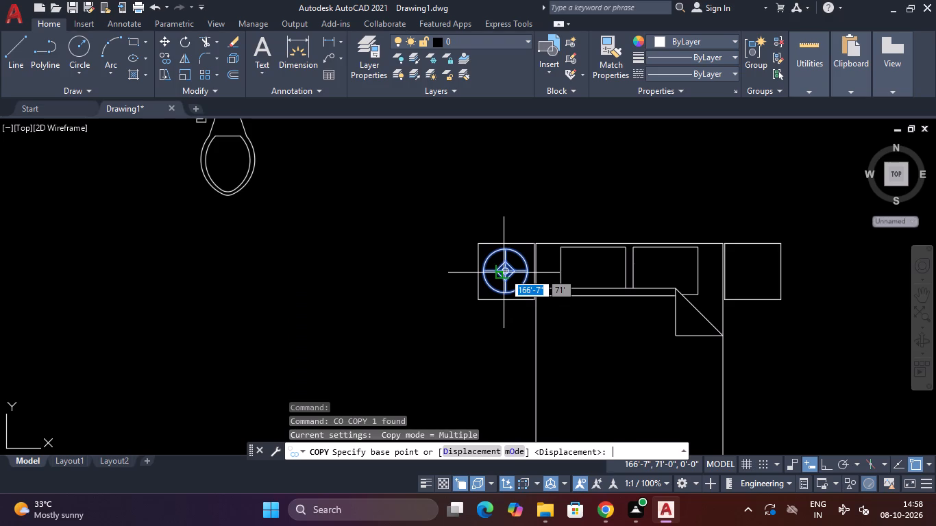
pyautogui.click(505, 274)
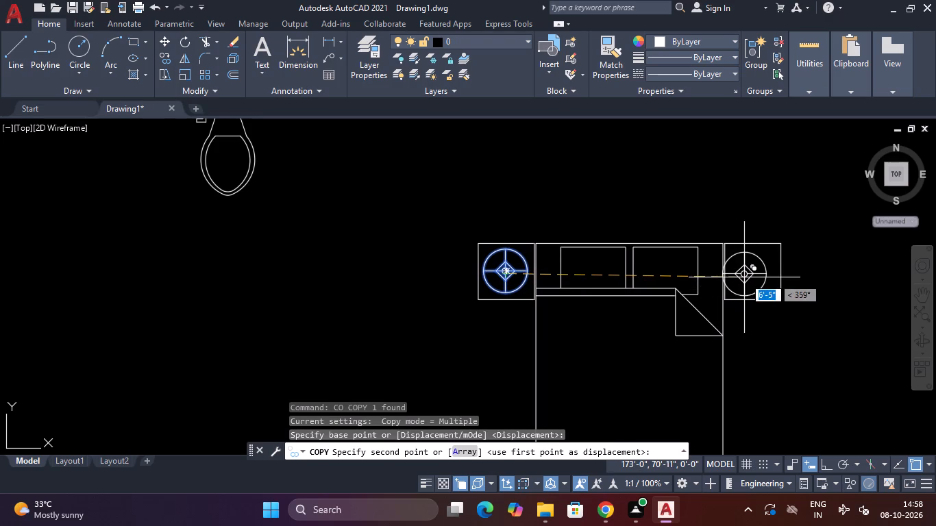
pyautogui.scroll(2, 750, 274)
pyautogui.click(754, 274)
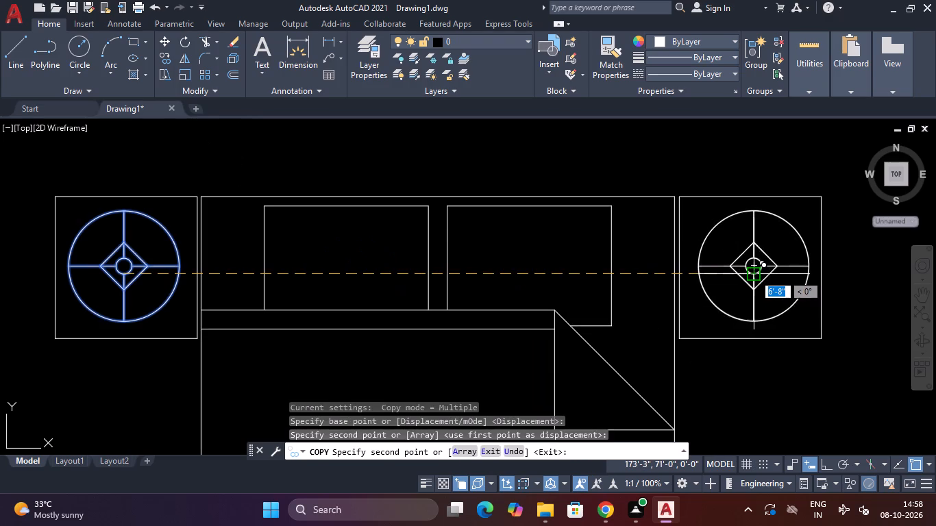
pyautogui.scroll(-3, 754, 272)
pyautogui.press('Escape')
# Draw an upright rectangle 18" wide by 8' long in the empty space west of the loose furniture blocks.
pyautogui.scroll(-2, 763, 276)
pyautogui.scroll(1, 776, 264)
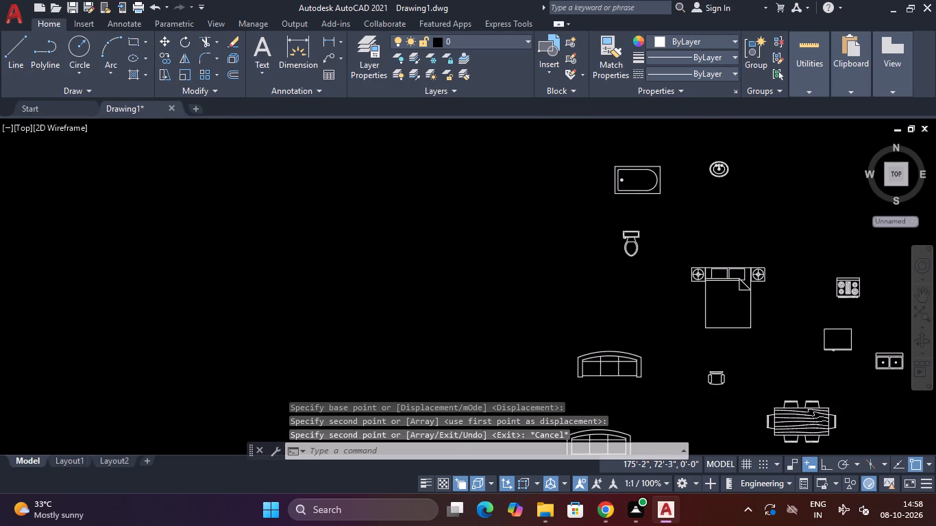
pyautogui.scroll(-2, 720, 243)
pyautogui.middleClick(687, 221)
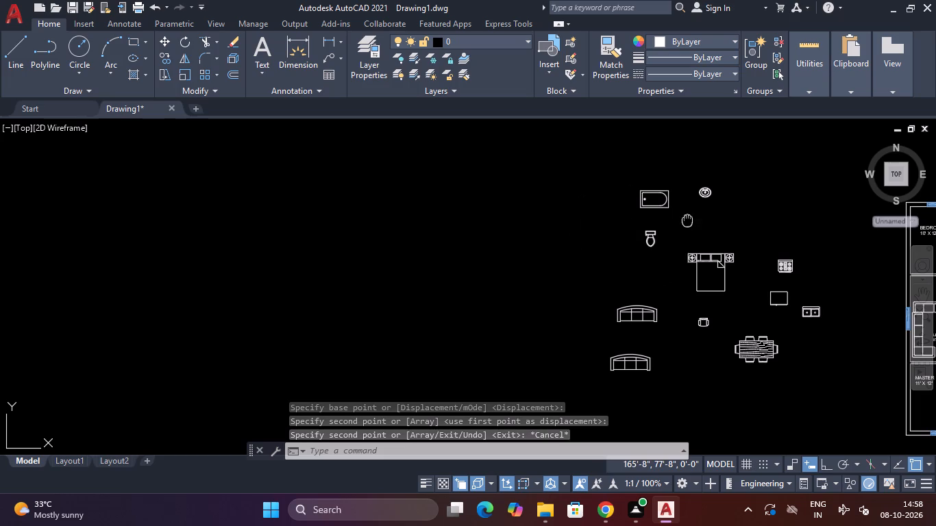
pyautogui.press('Escape')
pyautogui.press('Escape')
pyautogui.scroll(1, 532, 270)
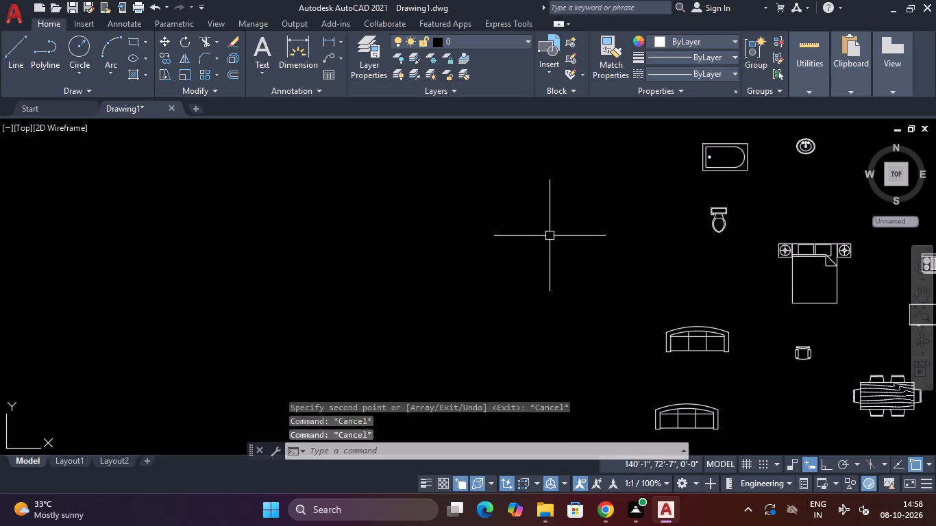
pyautogui.write('REC')
pyautogui.press('space')
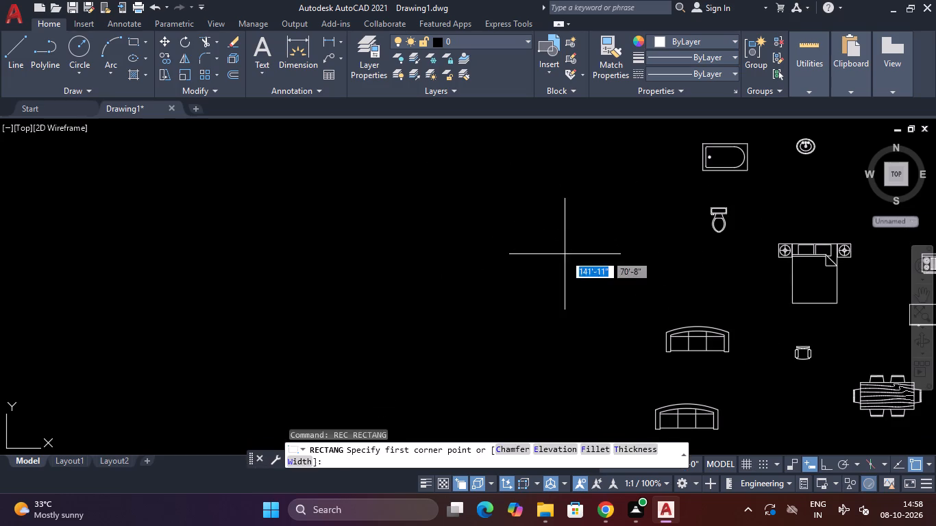
pyautogui.click(611, 197)
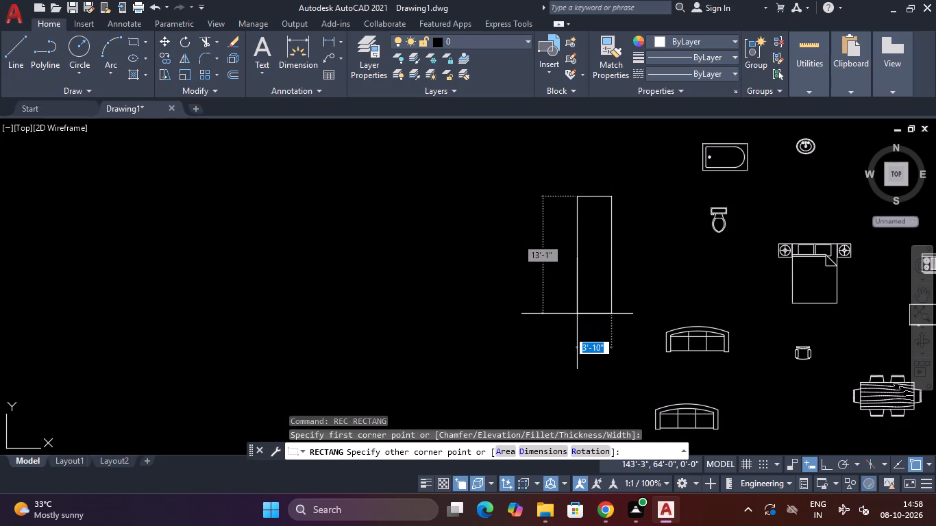
pyautogui.write('18')
pyautogui.hotkey('shift', '"')
pyautogui.press('Tab')
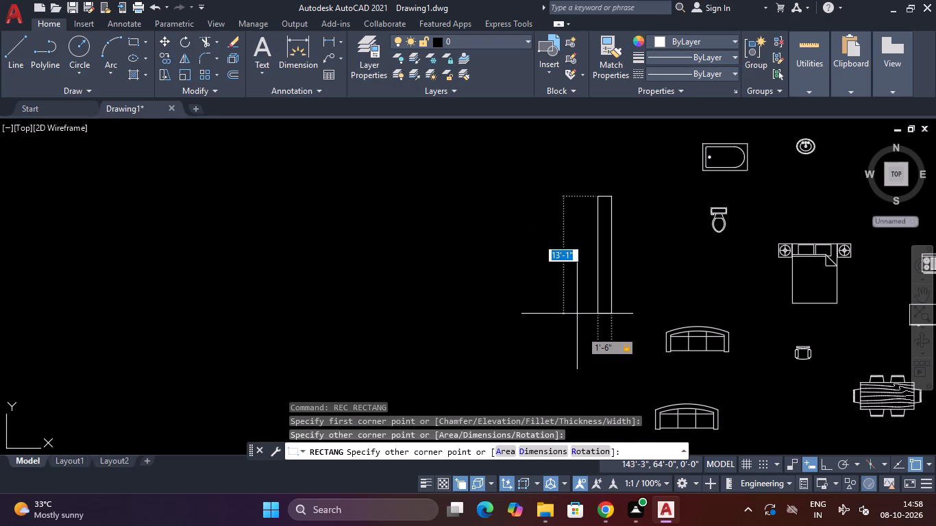
pyautogui.write("8'")
pyautogui.press('Return')
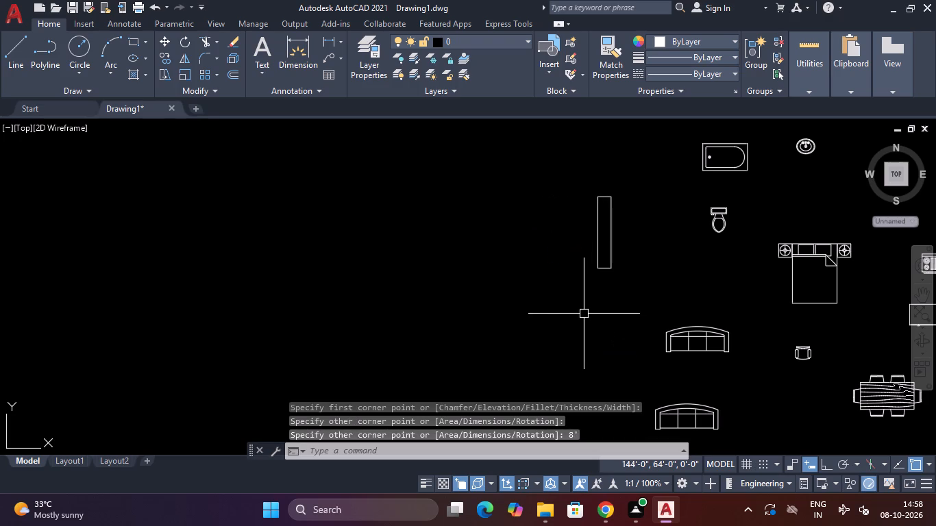
# Explode the 18" by 8' rectangle into separate lines.
pyautogui.scroll(4, 609, 231)
pyautogui.scroll(-2, 622, 224)
pyautogui.click(637, 206)
pyautogui.click(580, 242)
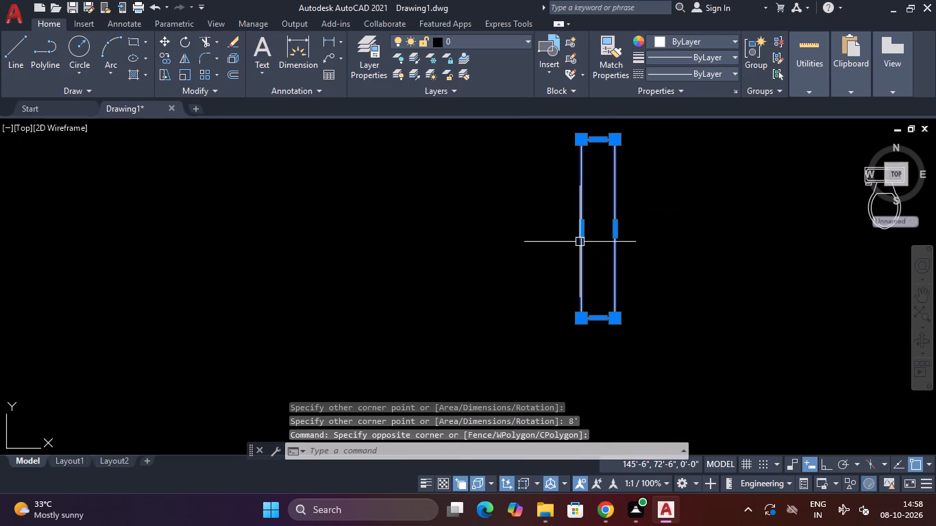
pyautogui.press('Escape')
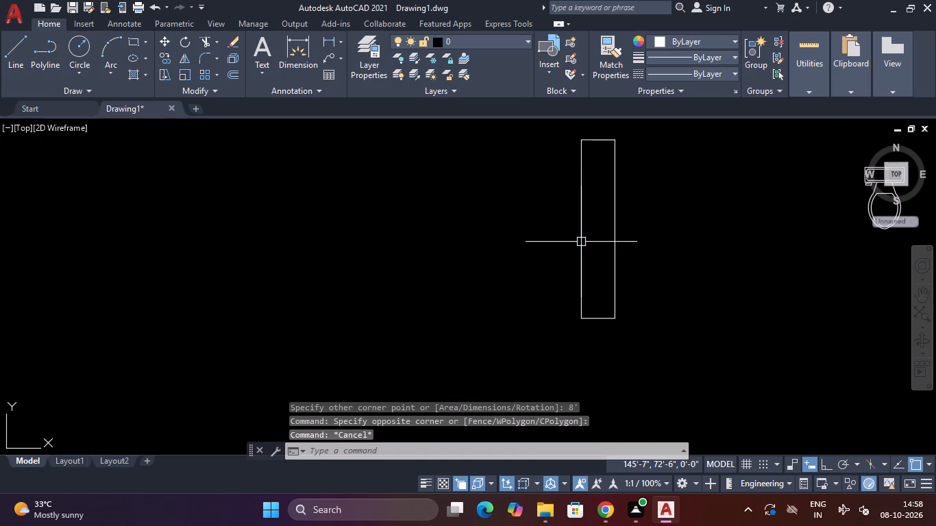
pyautogui.press('Escape')
pyautogui.press('Escape')
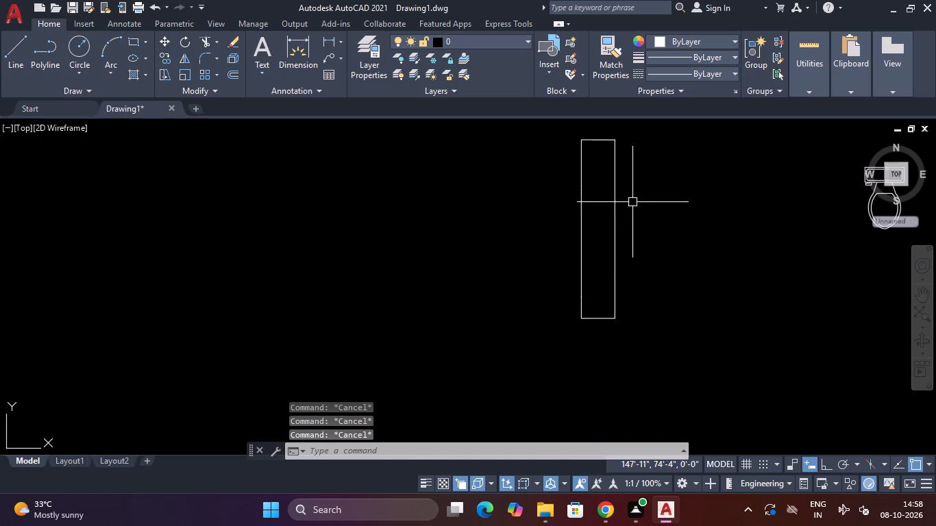
pyautogui.moveTo(633, 201); pyautogui.dragTo(603, 215)
pyautogui.click(556, 243)
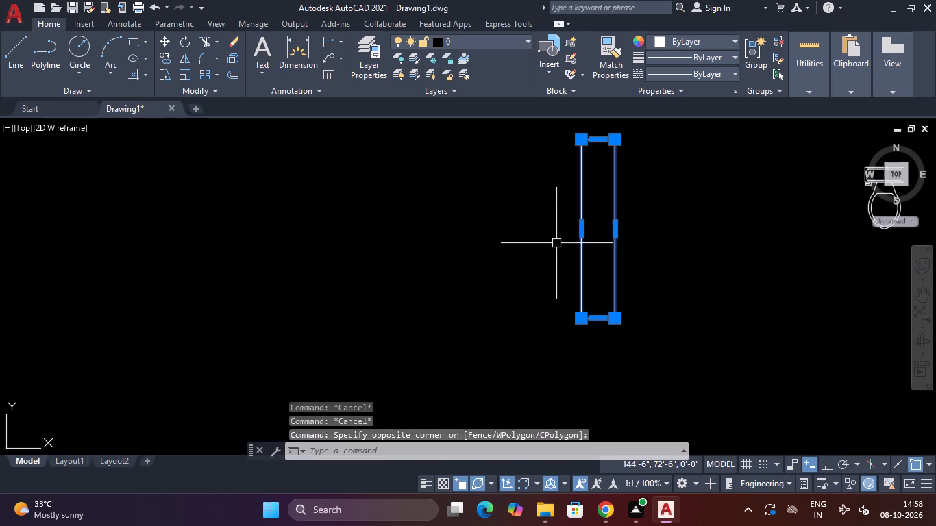
pyautogui.press('e')
pyautogui.press('x')
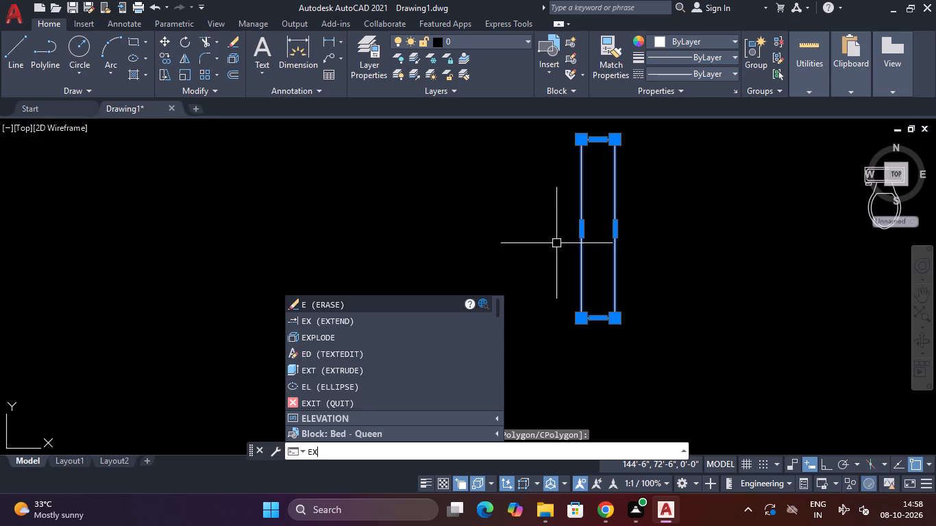
pyautogui.press('p')
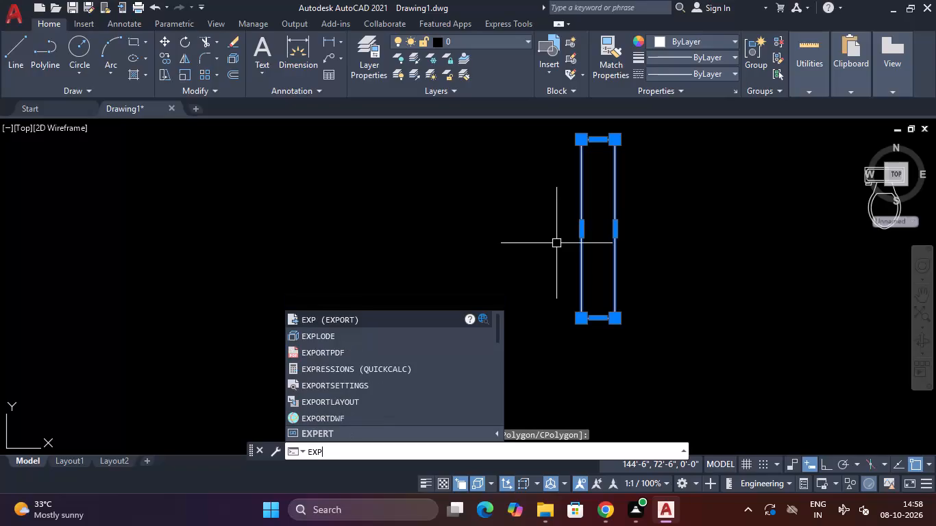
pyautogui.press('Down')
pyautogui.press('Return')
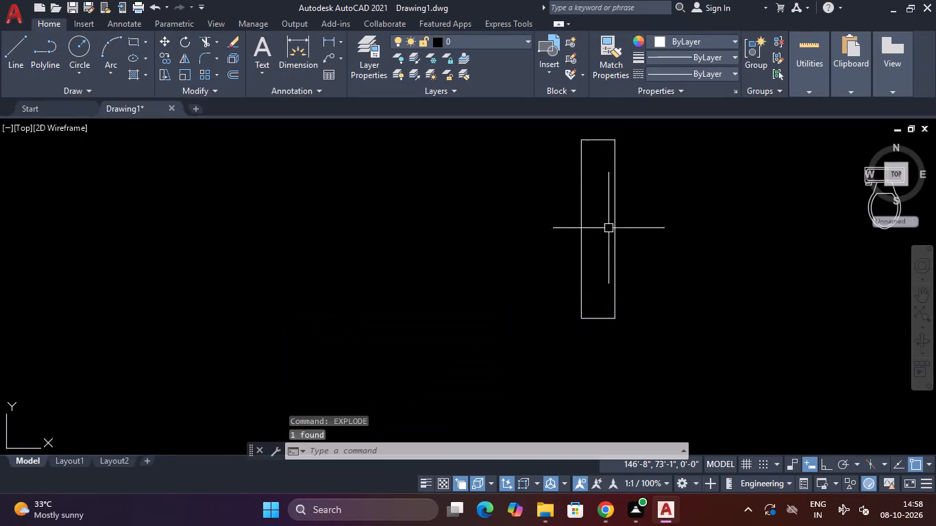
pyautogui.press('Escape')
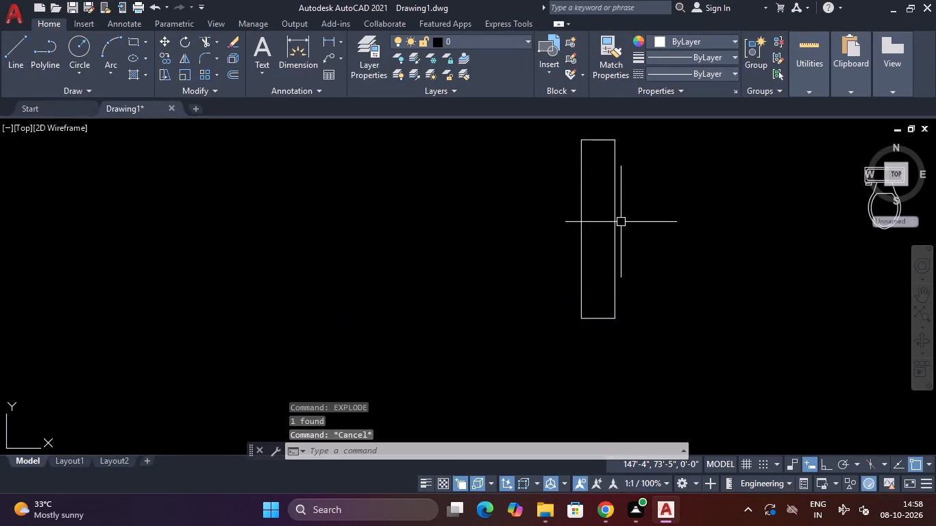
# Offset the exploded rectangle's right long edge 9" inward to form a lengthwise centre line.
pyautogui.write('O')
pyautogui.press('space')
pyautogui.press('9')
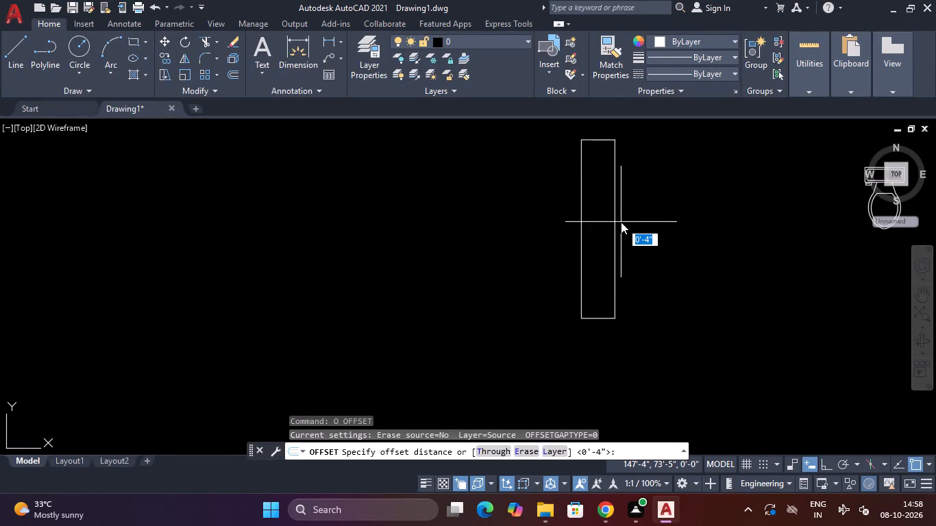
pyautogui.hotkey('shift', '"')
pyautogui.press('Return')
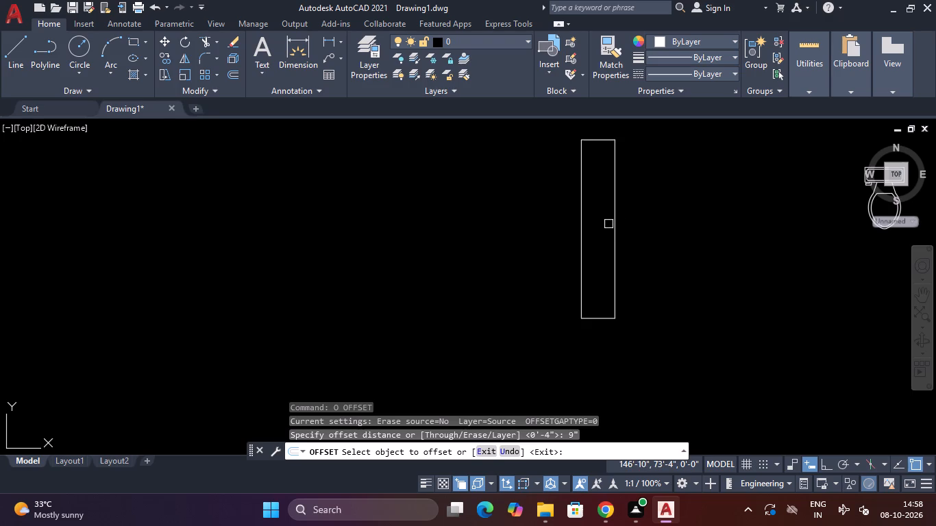
pyautogui.click(615, 225)
pyautogui.click(606, 230)
pyautogui.press('Escape')
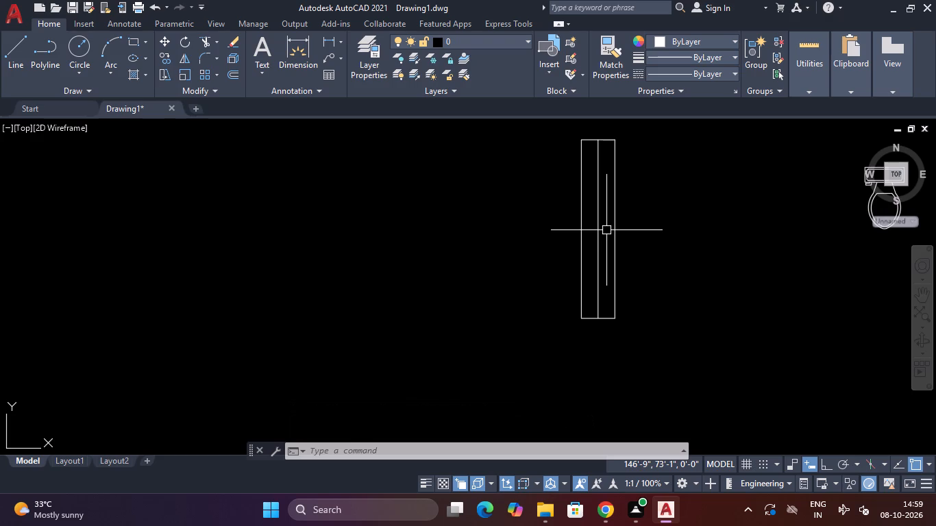
# Draw a short, nearly horizontal line about 1'-1" long across the centre line near the narrow rectangle's upper end.
pyautogui.write('L')
pyautogui.press('space')
pyautogui.scroll(2, 611, 142)
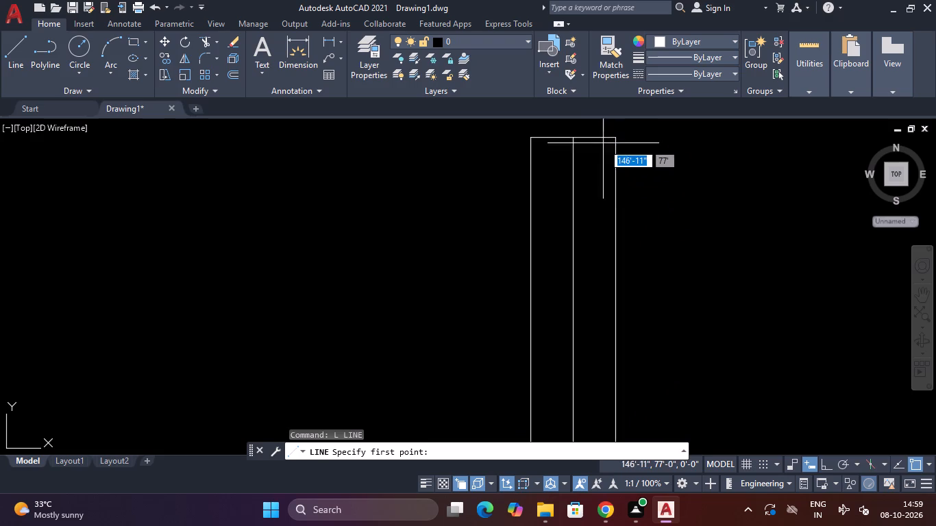
pyautogui.click(544, 160)
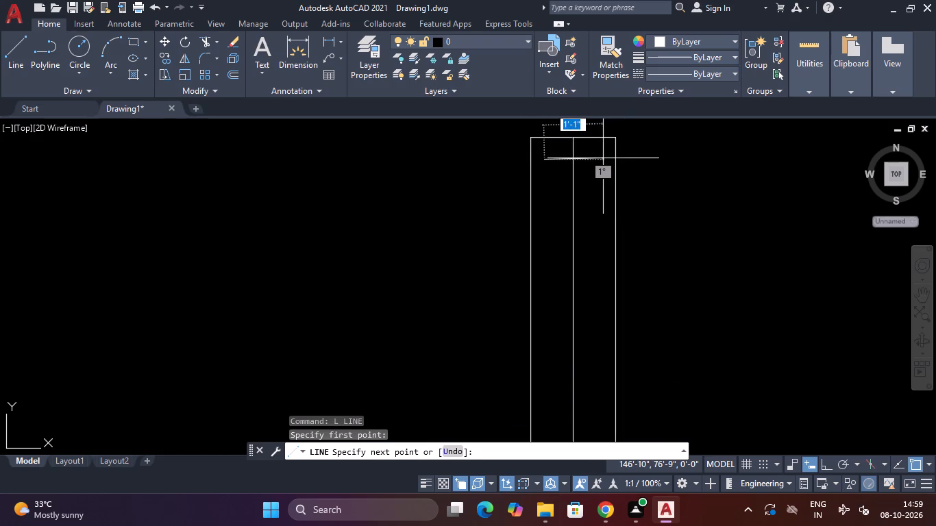
pyautogui.click(602, 158)
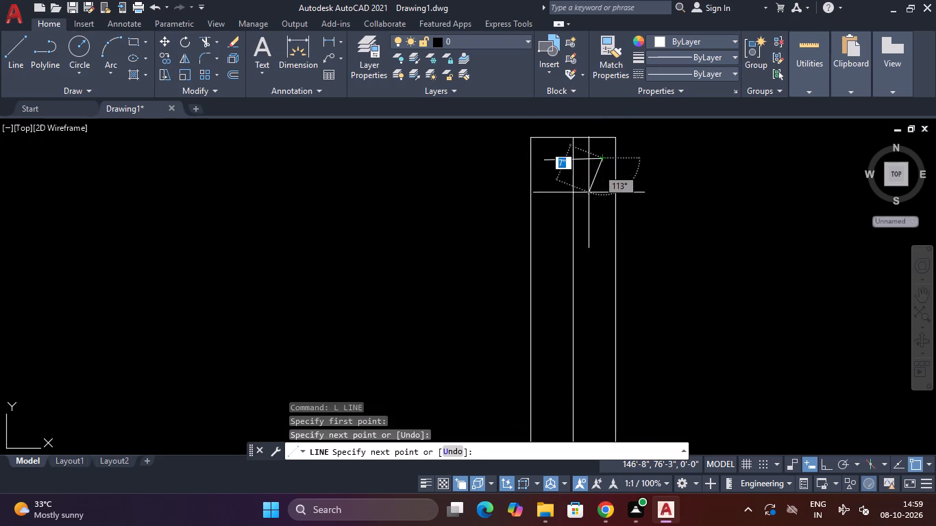
pyautogui.press('Escape')
pyautogui.scroll(2, 584, 160)
pyautogui.scroll(-3, 584, 180)
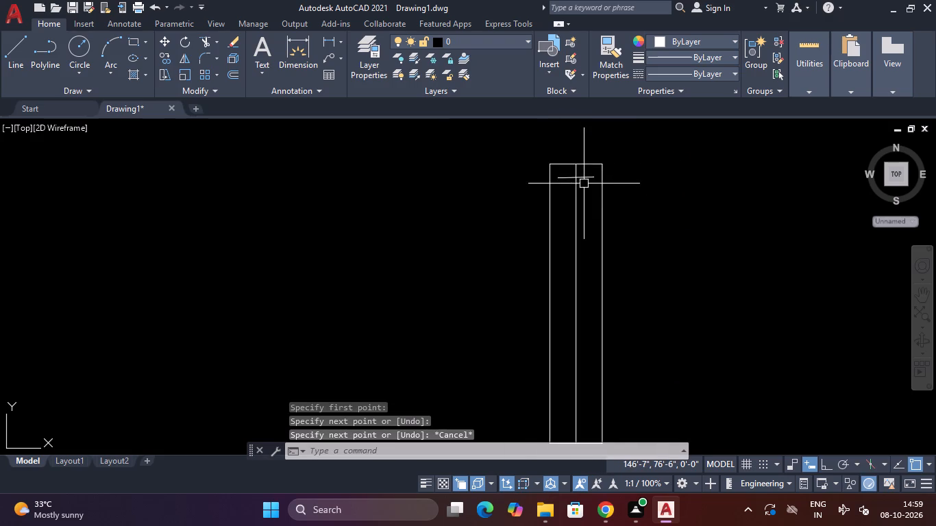
# Copy the short cross line straight down the centre line as a fitted array of 25 items spanning about 7'-6".
pyautogui.scroll(3, 587, 168)
pyautogui.click(589, 177)
pyautogui.click(582, 209)
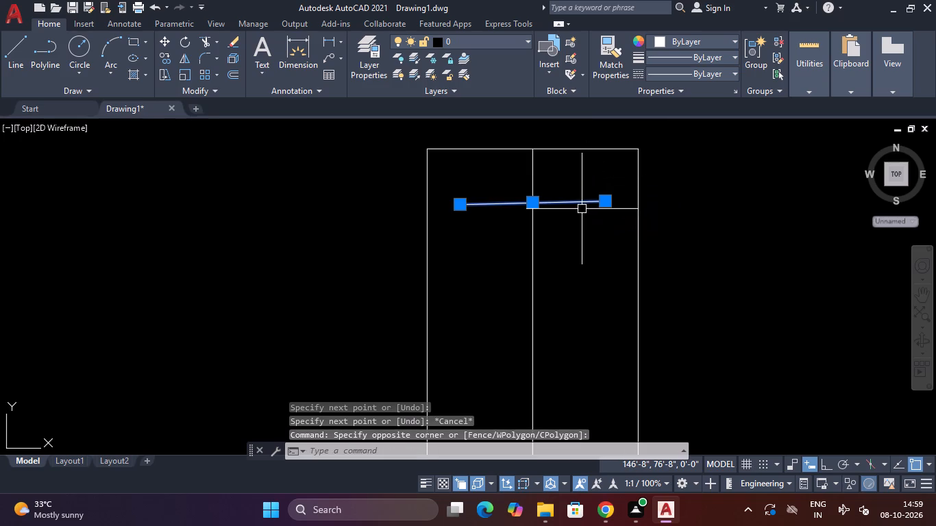
pyautogui.write('CO')
pyautogui.press('space')
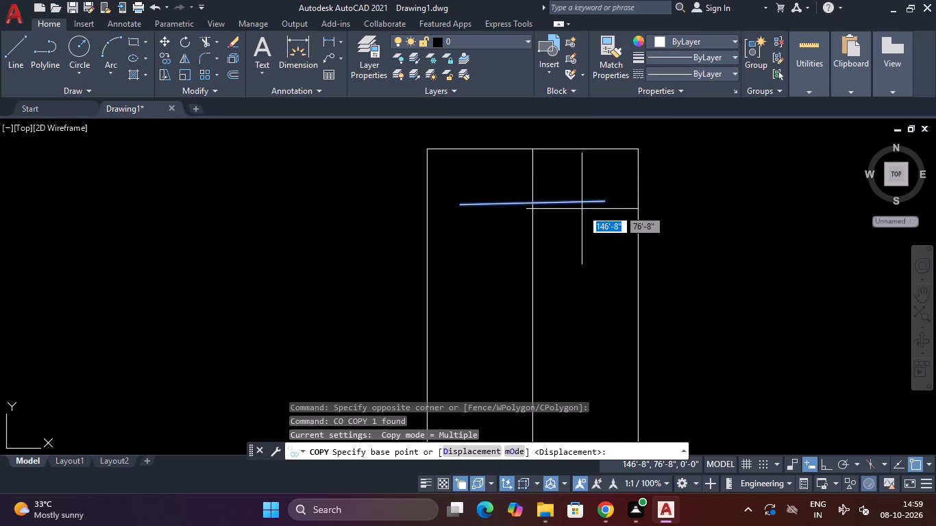
pyautogui.click(536, 203)
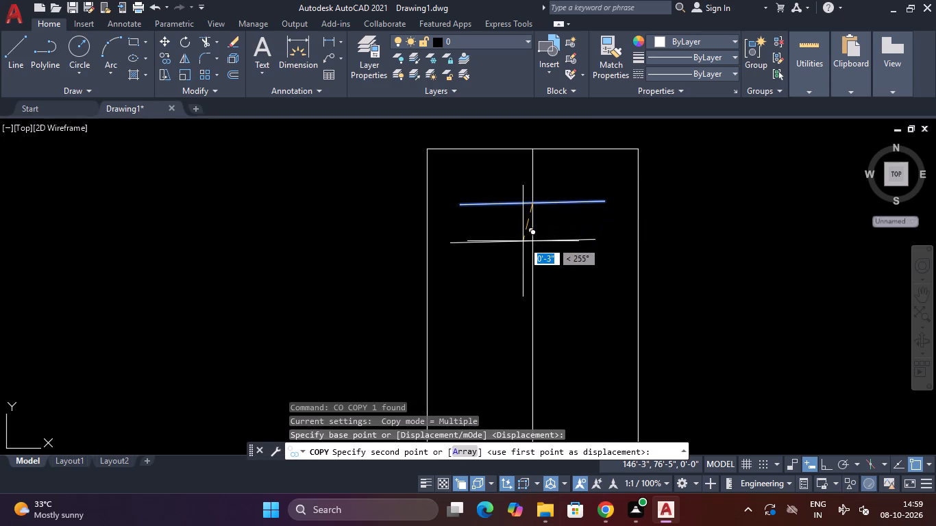
pyautogui.press('F8')
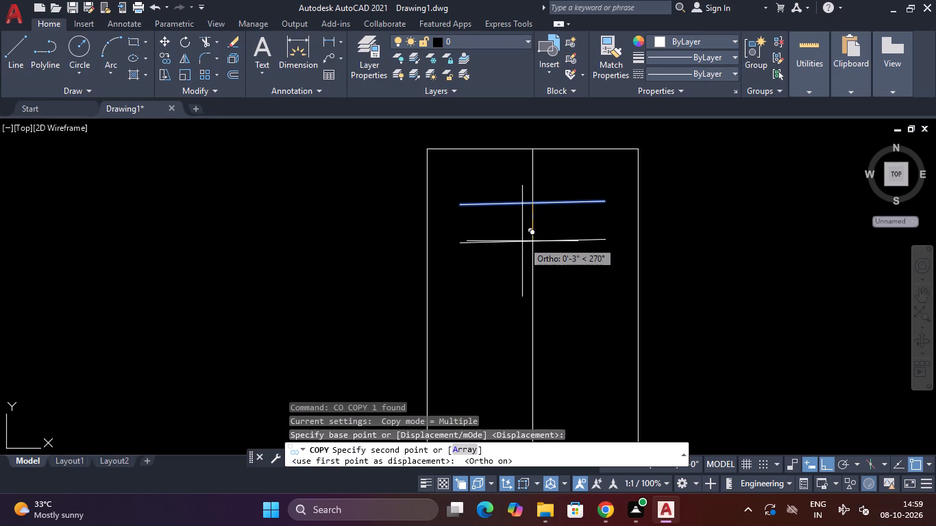
pyautogui.write('A')
pyautogui.press('space')
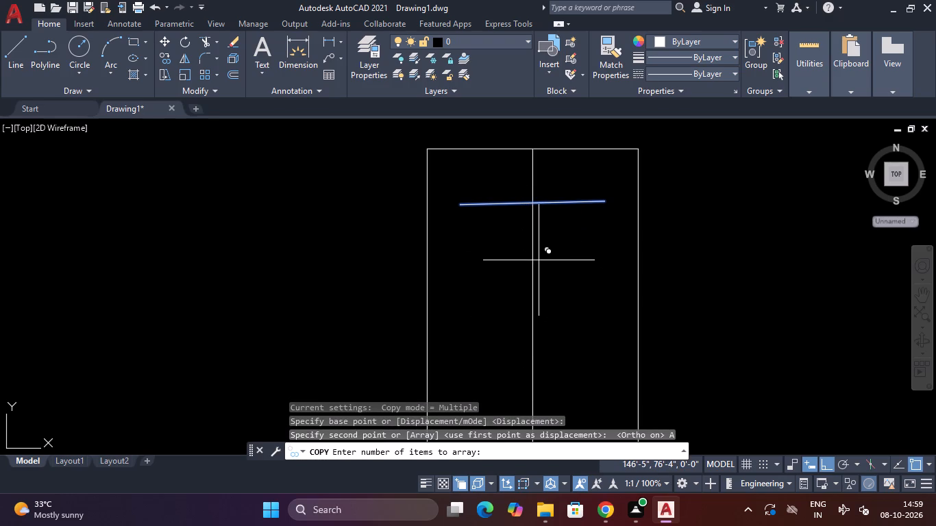
pyautogui.write('25')
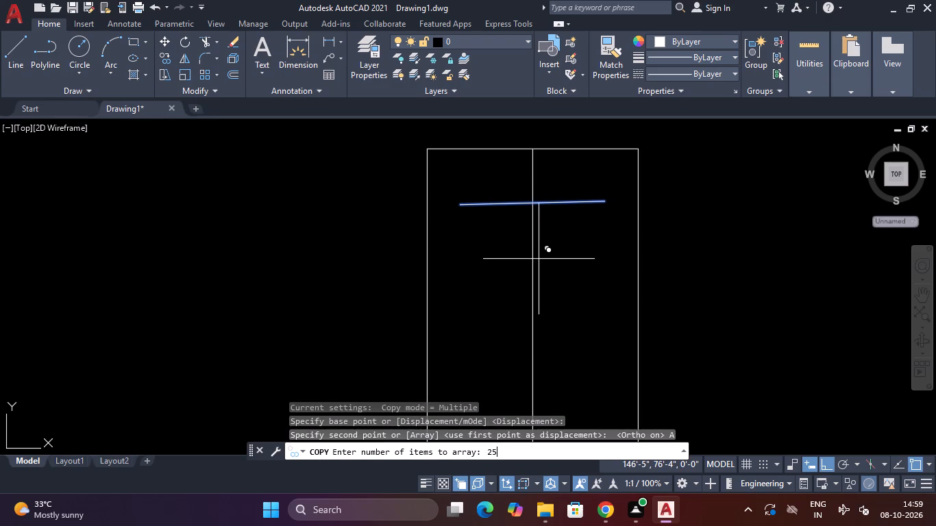
pyautogui.press('Return')
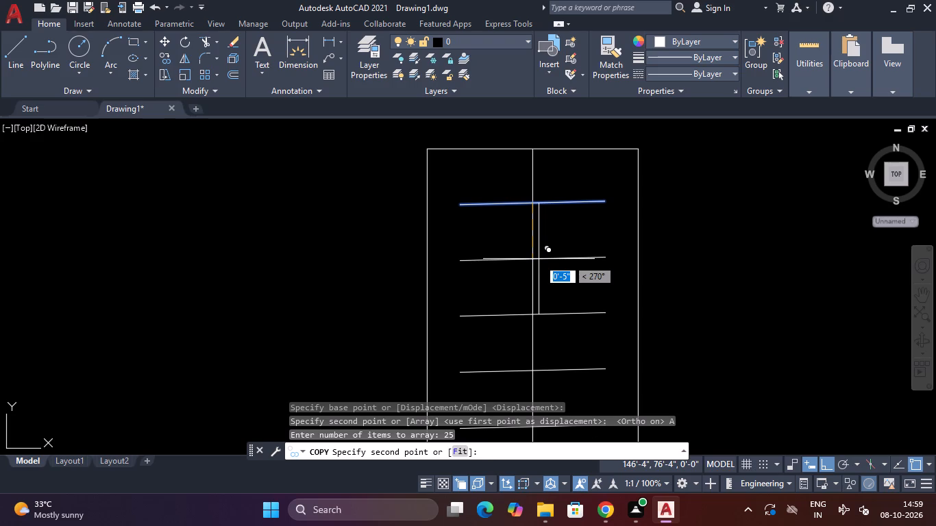
pyautogui.write('F')
pyautogui.press('space')
pyautogui.scroll(-5, 530, 289)
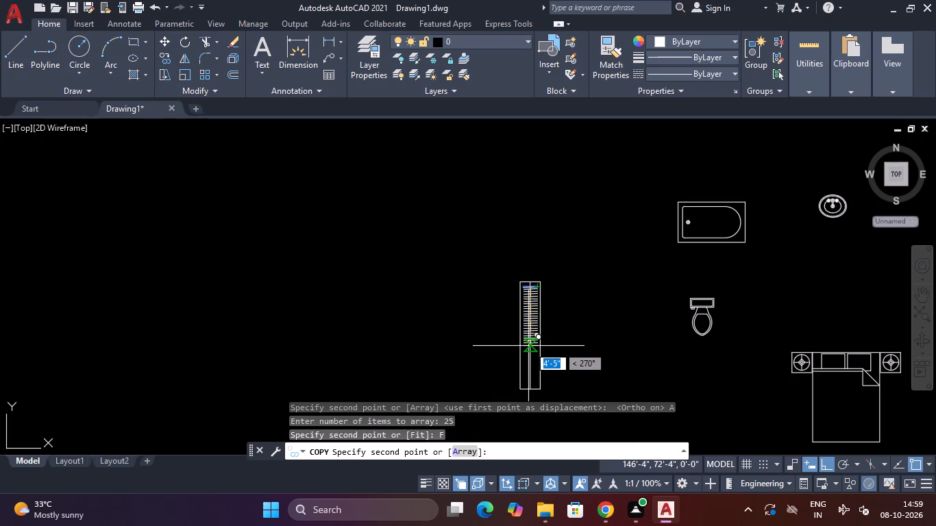
pyautogui.scroll(3, 530, 384)
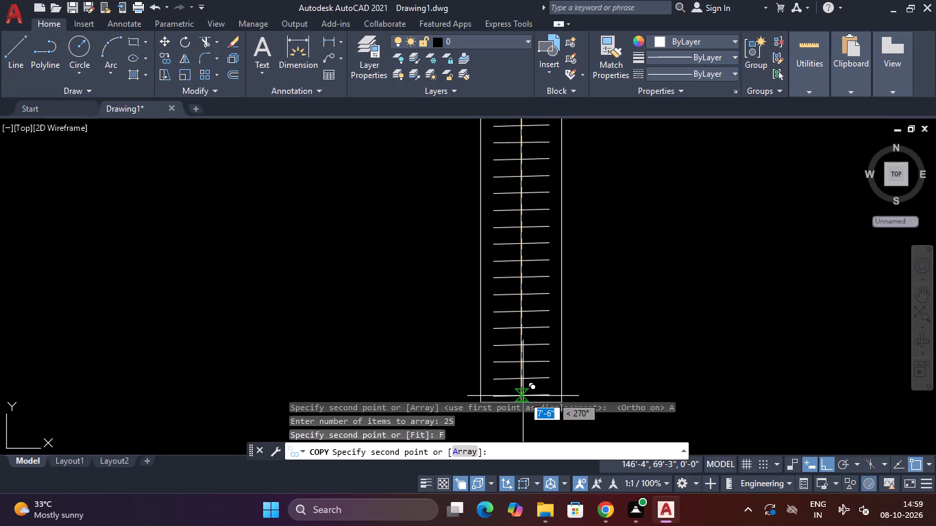
pyautogui.click(523, 396)
pyautogui.scroll(-2, 523, 396)
pyautogui.press('Escape')
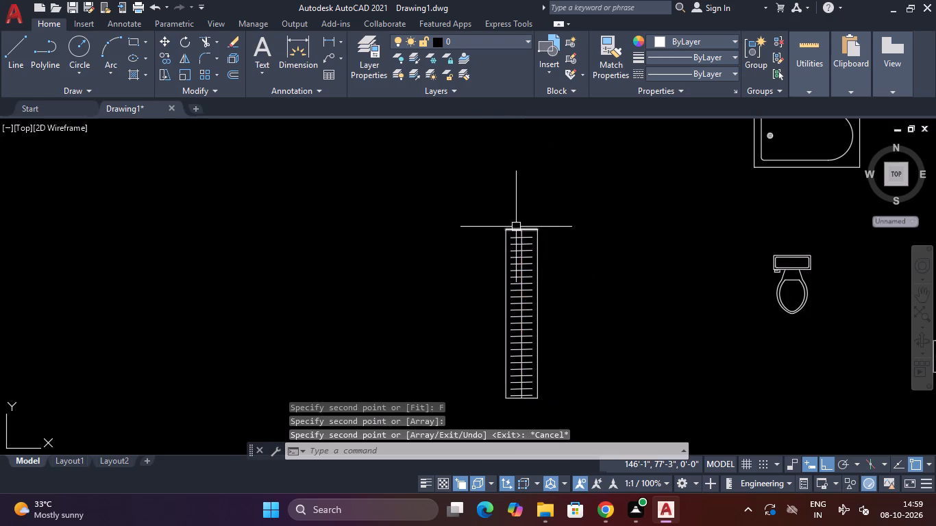
# Draw a diagonal line from the first cross line's right end to the second cross line's left end.
pyautogui.scroll(2, 527, 240)
pyautogui.press('l')
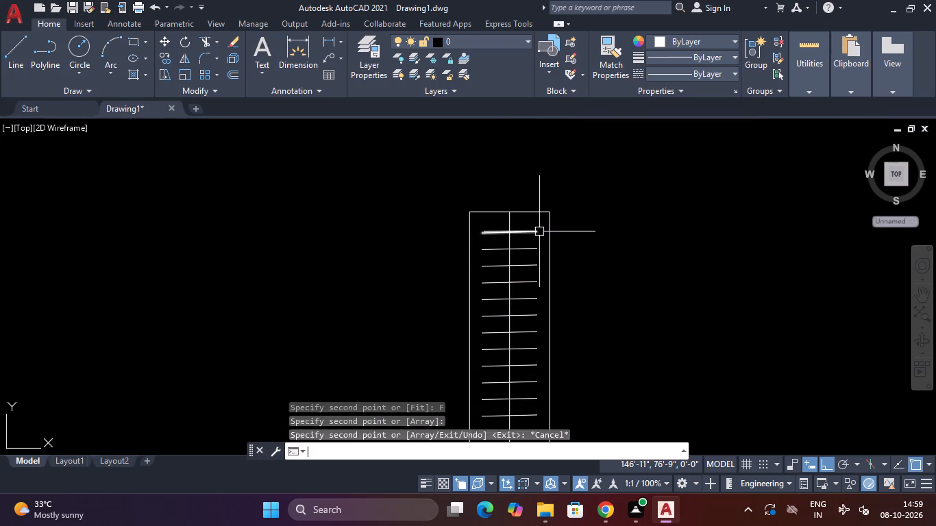
pyautogui.press('space')
pyautogui.scroll(3, 537, 232)
pyautogui.click(529, 225)
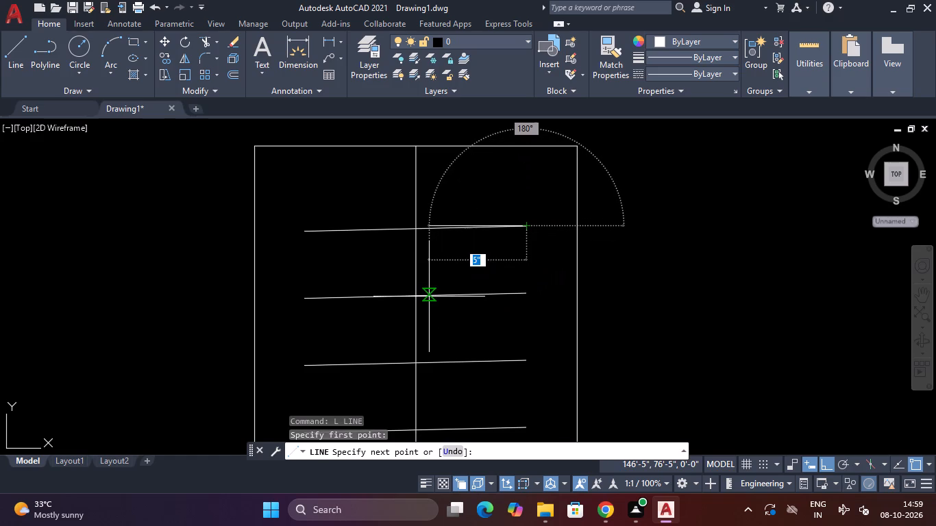
pyautogui.press('F8')
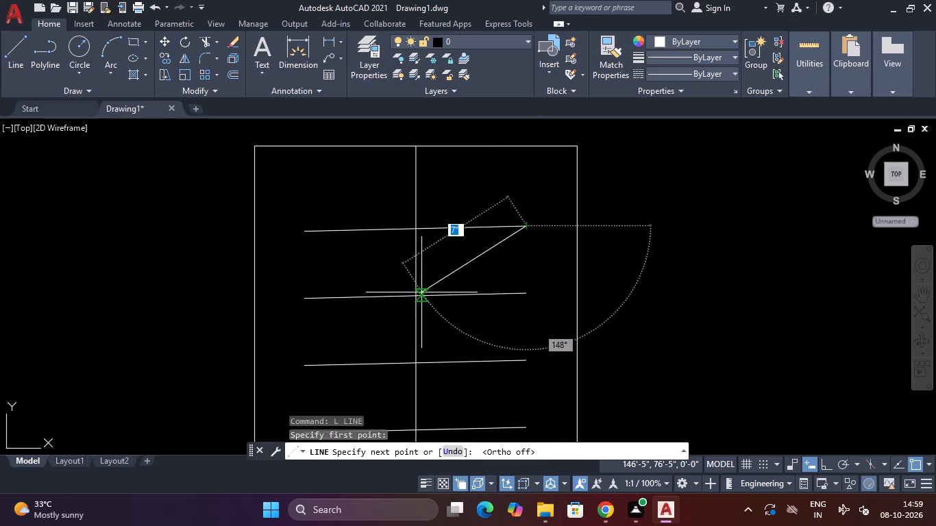
pyautogui.click(301, 301)
pyautogui.press('Escape')
pyautogui.scroll(-2, 417, 329)
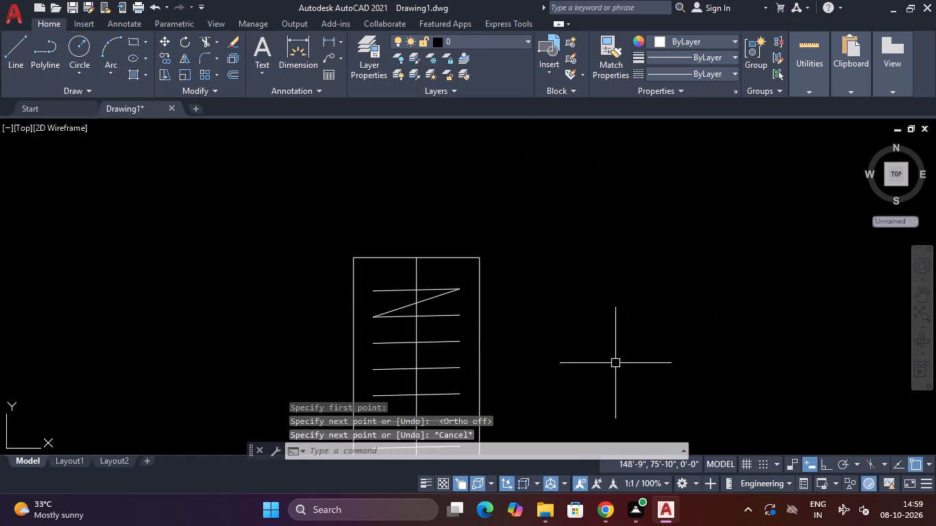
# Draw two matching right-to-left diagonals in the lower part, joining the 23rd to 24th and the 18th to 19th cross lines.
pyautogui.scroll(-3, 603, 322)
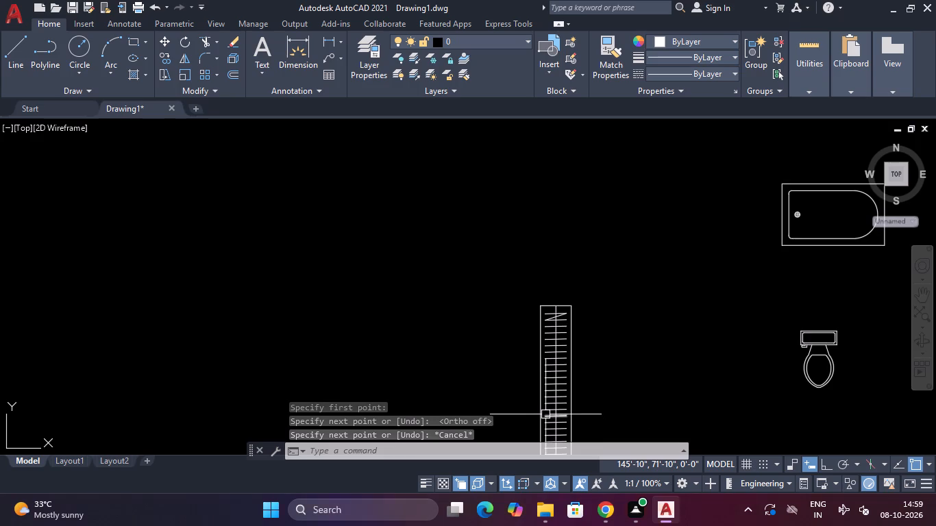
pyautogui.scroll(2, 545, 414)
pyautogui.scroll(-3, 680, 457)
pyautogui.scroll(-3, 632, 380)
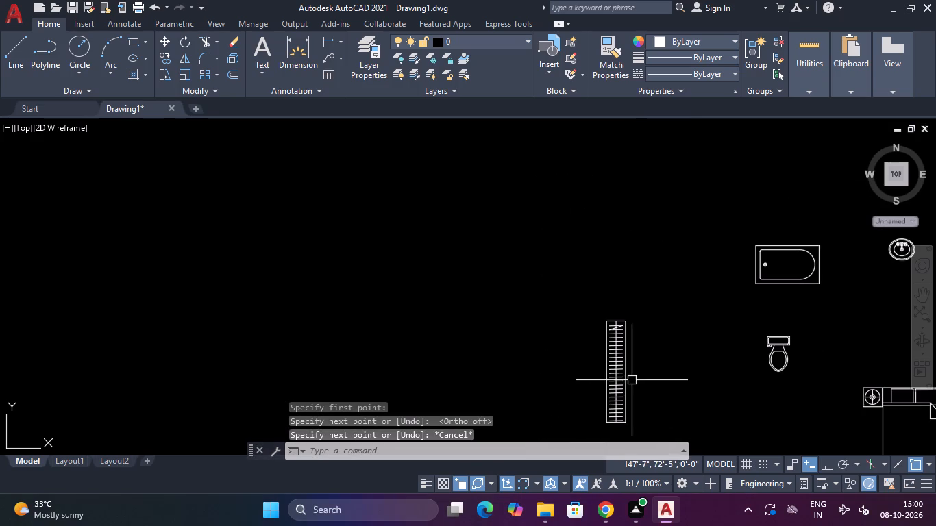
pyautogui.scroll(4, 606, 422)
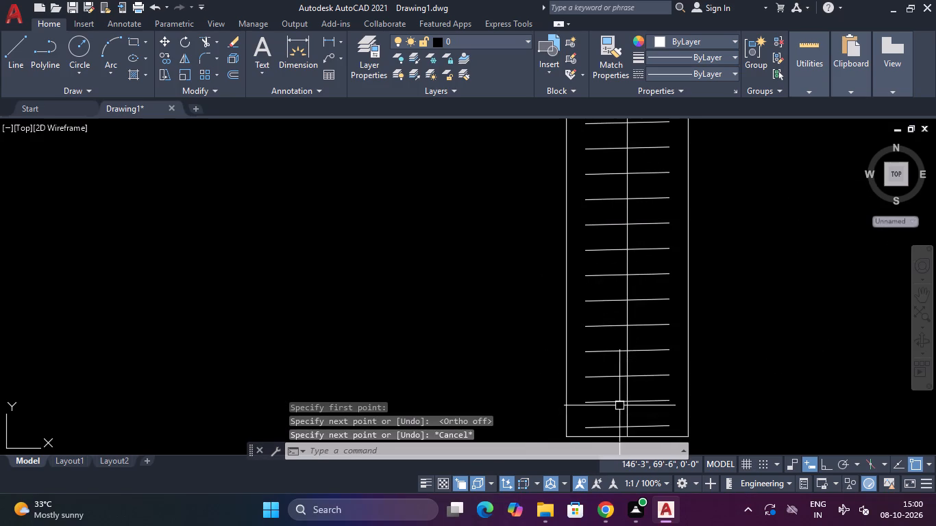
pyautogui.press('space')
pyautogui.click(669, 374)
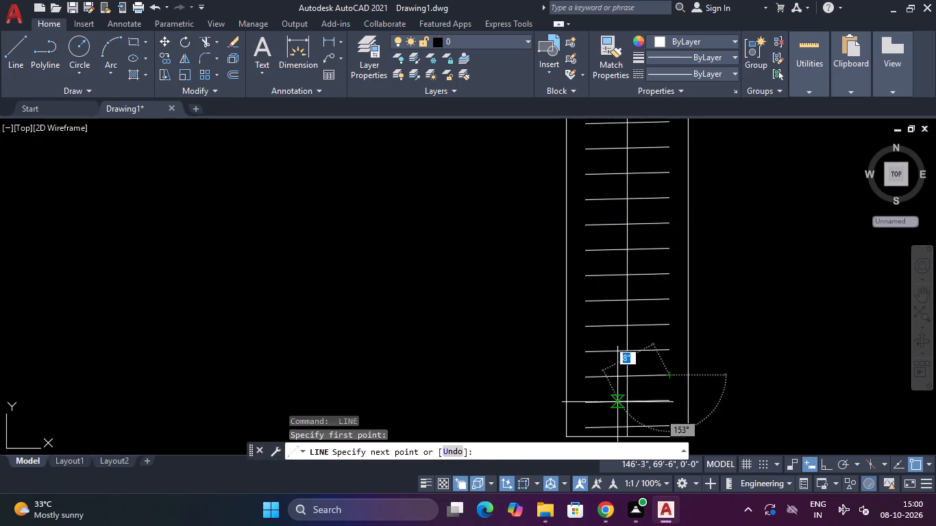
pyautogui.click(585, 399)
pyautogui.press('Escape')
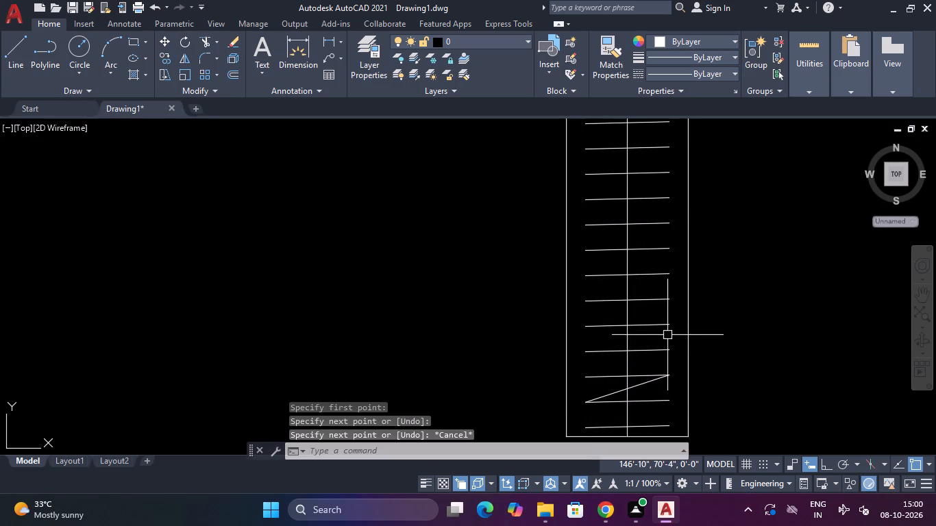
pyautogui.press('space')
pyautogui.click(667, 250)
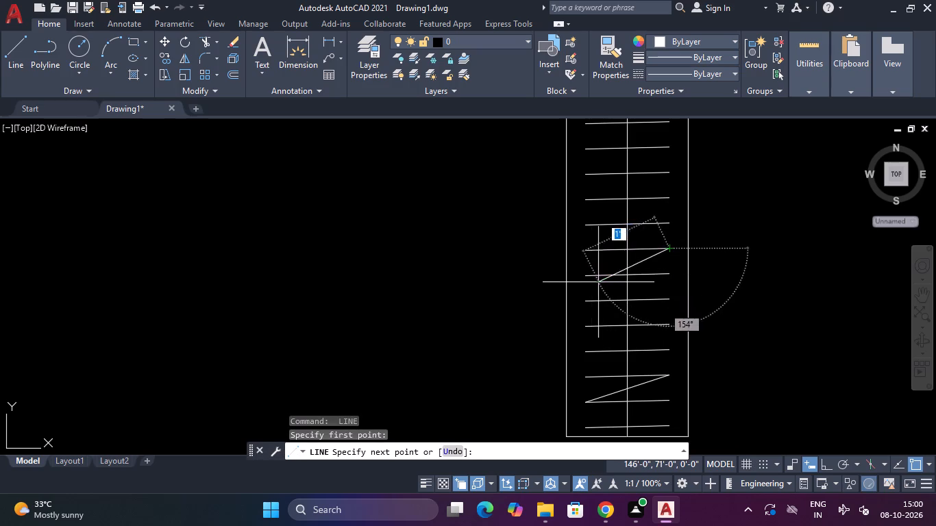
pyautogui.click(582, 278)
pyautogui.press('Escape')
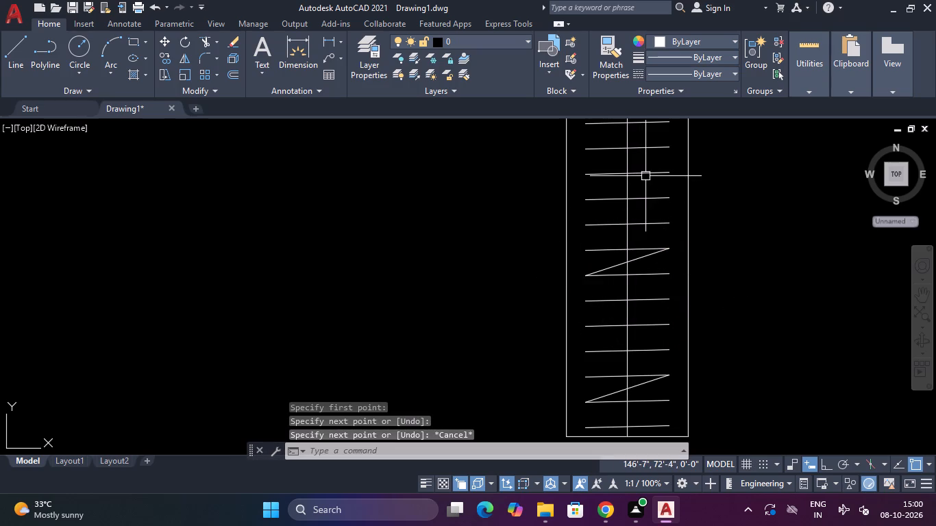
# Draw an opposite-sloping diagonal from the 14th cross line's left end to the 15th cross line's right end.
pyautogui.press('space')
pyautogui.click(587, 150)
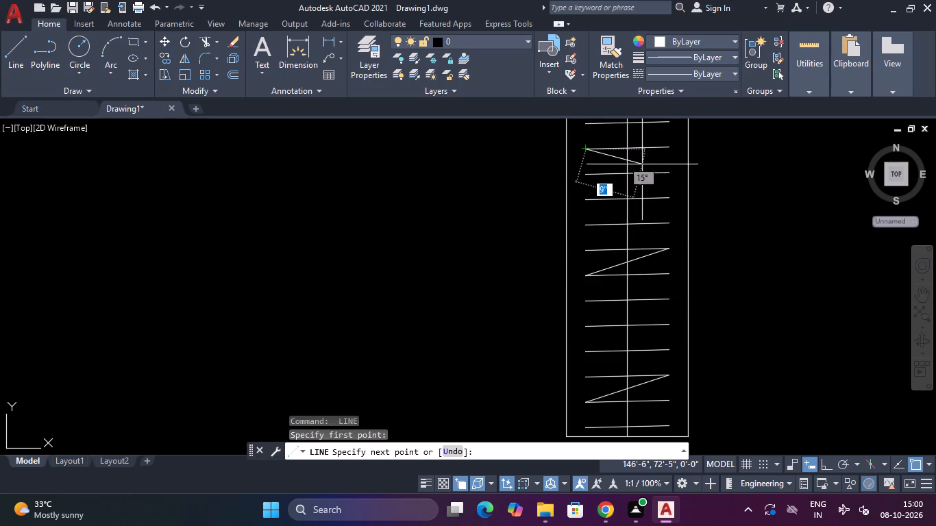
pyautogui.click(670, 168)
pyautogui.press('Escape')
pyautogui.scroll(-2, 624, 221)
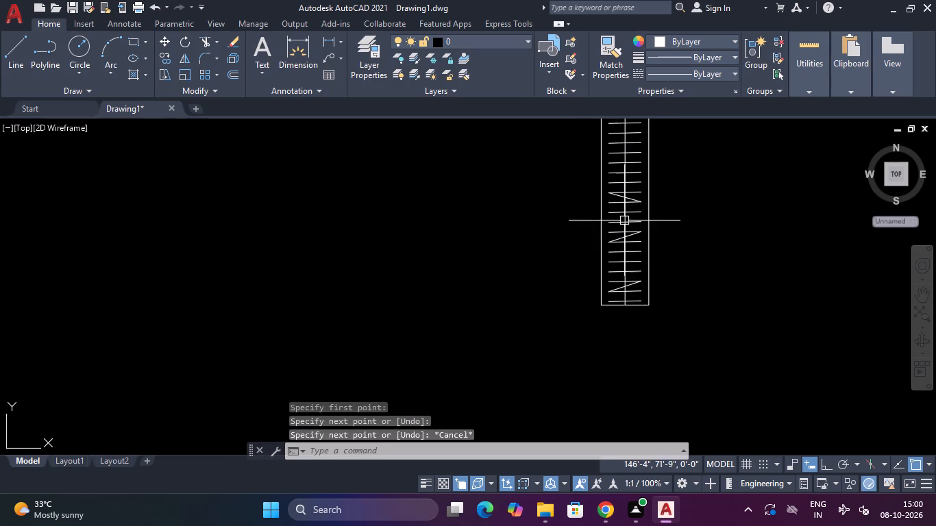
# Draw two right-to-left diagonals in the upper half, joining the 9th to 10th and the 4th to 5th cross lines.
pyautogui.press('space')
pyautogui.scroll(3, 632, 139)
pyautogui.click(658, 153)
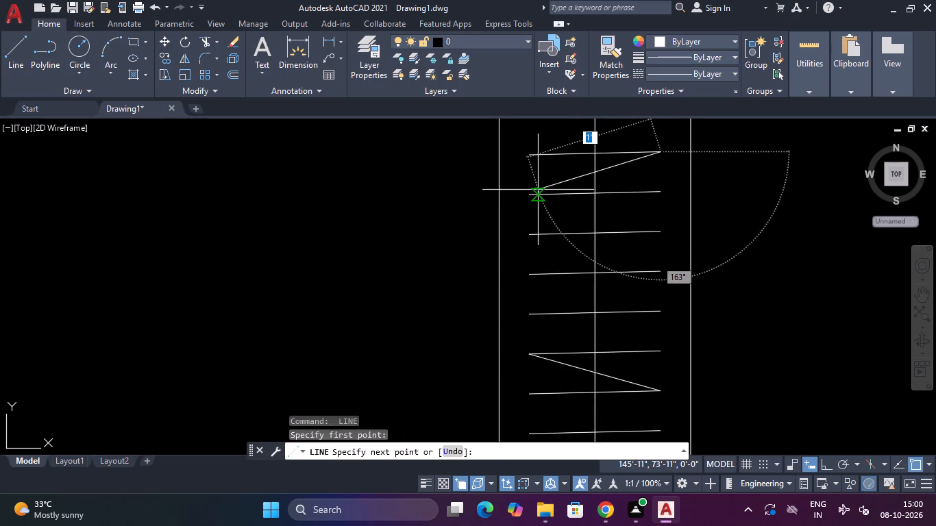
pyautogui.click(530, 195)
pyautogui.press('Escape')
pyautogui.scroll(-3, 582, 232)
pyautogui.press('space')
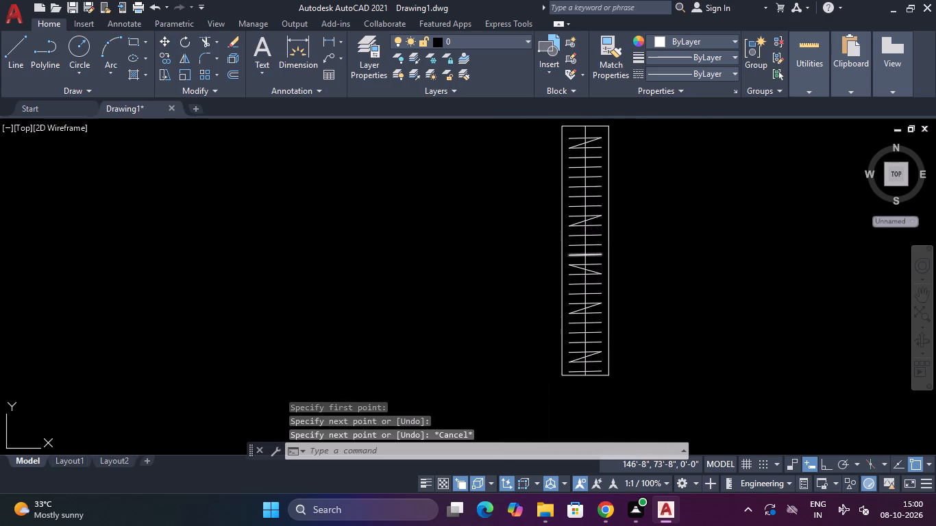
pyautogui.scroll(3, 598, 167)
pyautogui.click(598, 167)
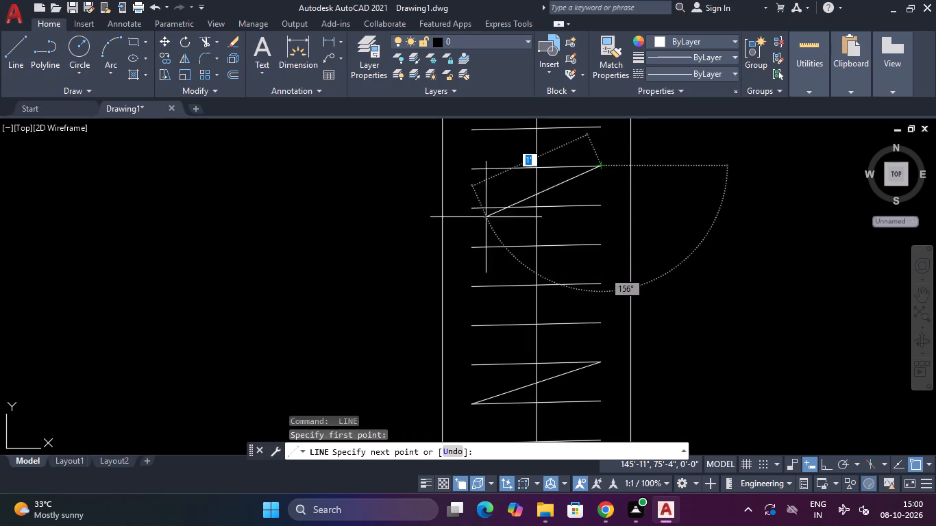
pyautogui.click(474, 210)
pyautogui.press('Escape')
pyautogui.scroll(-3, 516, 208)
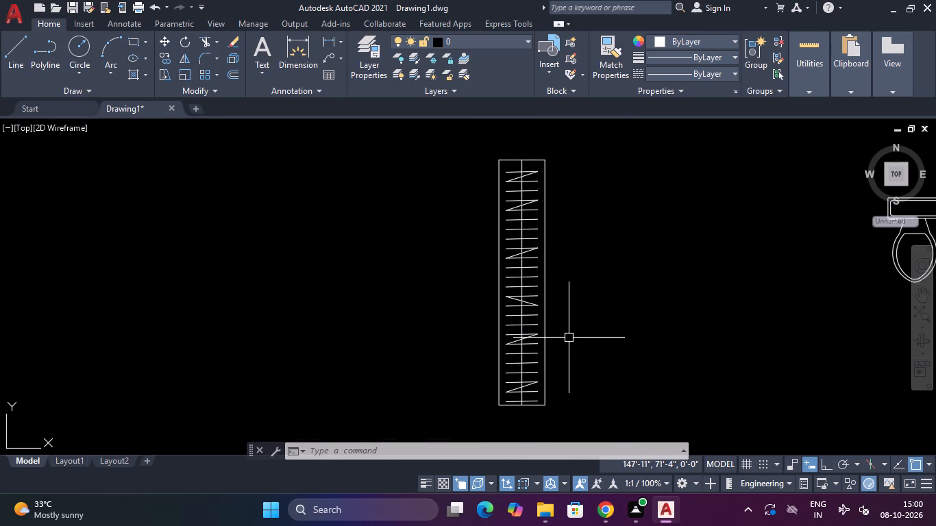
# Trim off the centre line's end below the lowest cross line, along with both halves of that cross line.
pyautogui.write('TR')
pyautogui.press('space')
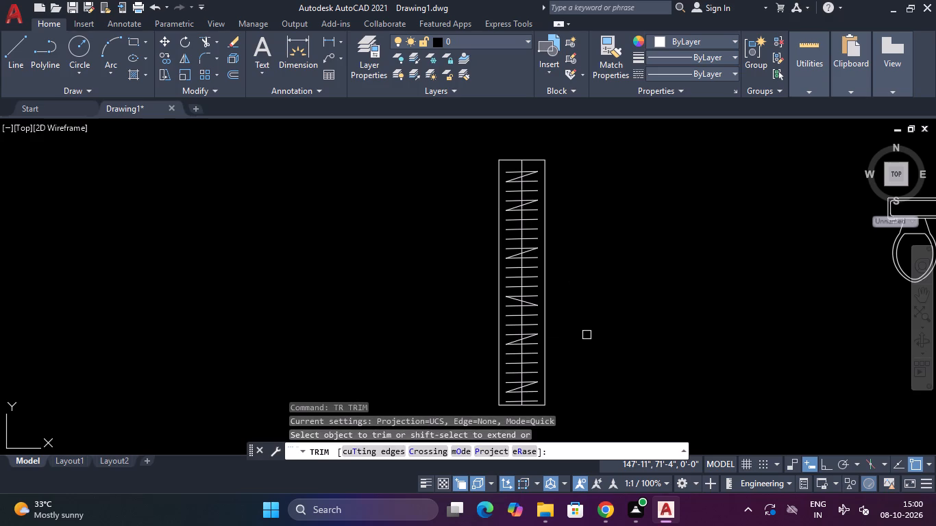
pyautogui.scroll(3, 490, 405)
pyautogui.scroll(4, 621, 390)
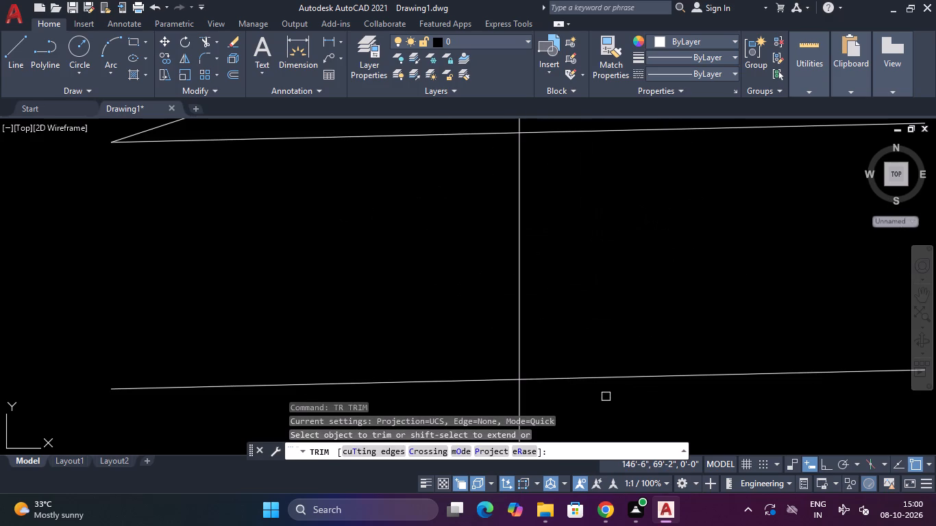
pyautogui.click(519, 398)
pyautogui.scroll(-4, 581, 366)
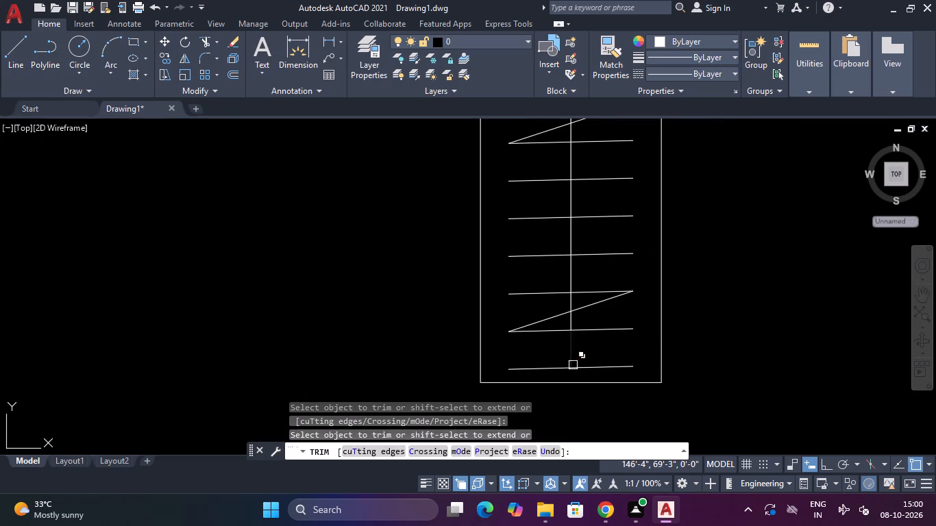
pyautogui.click(593, 363)
pyautogui.click(584, 377)
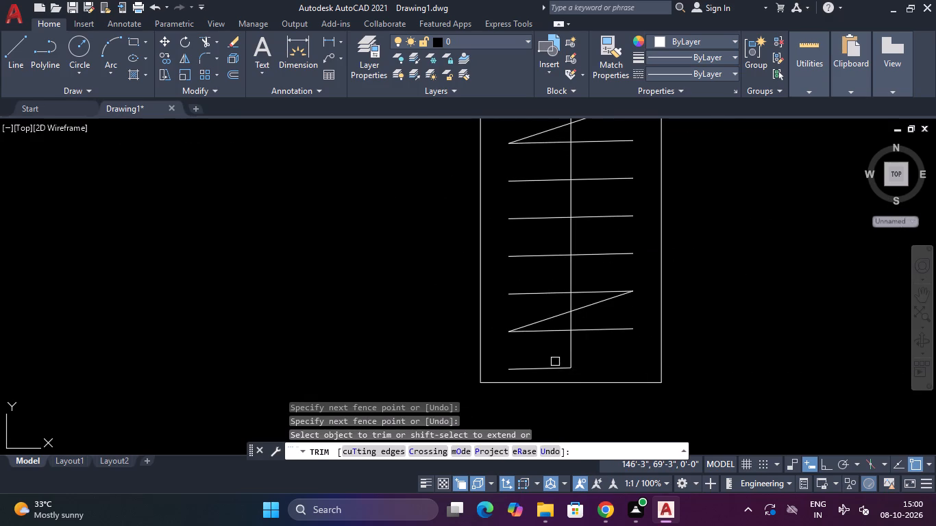
pyautogui.click(554, 362)
pyautogui.click(558, 375)
pyautogui.scroll(-3, 596, 362)
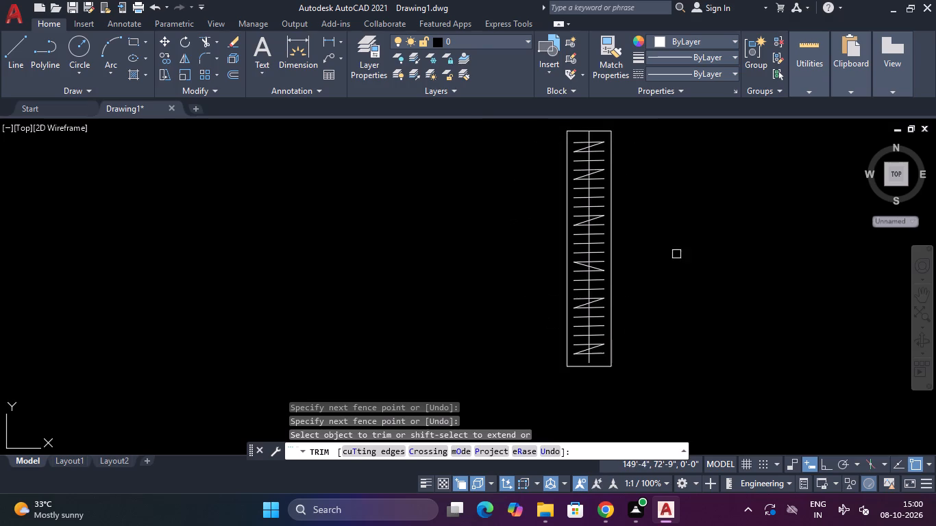
pyautogui.press('Escape')
# Draw a short horizontal line across the centre line, between the wardrobe's upper edge and the first cross line.
pyautogui.scroll(1, 593, 132)
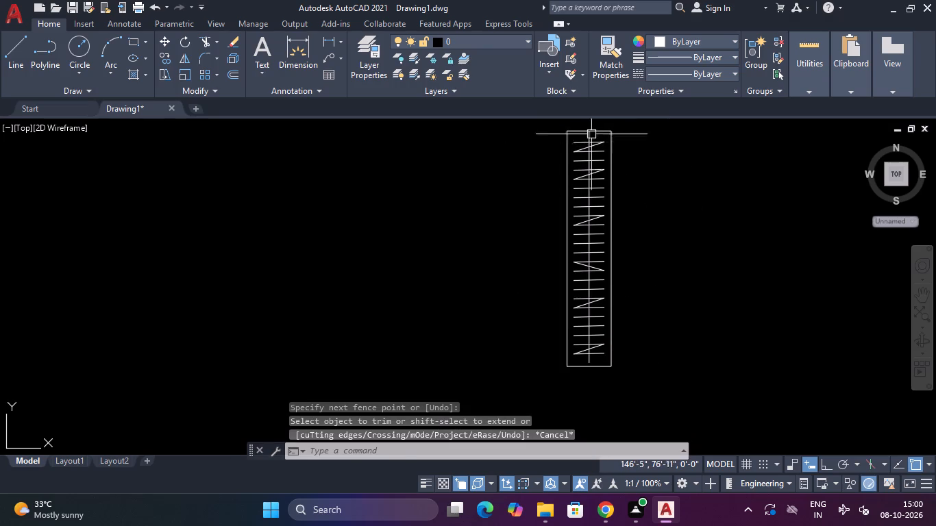
pyautogui.scroll(3, 592, 134)
pyautogui.write('L')
pyautogui.press('space')
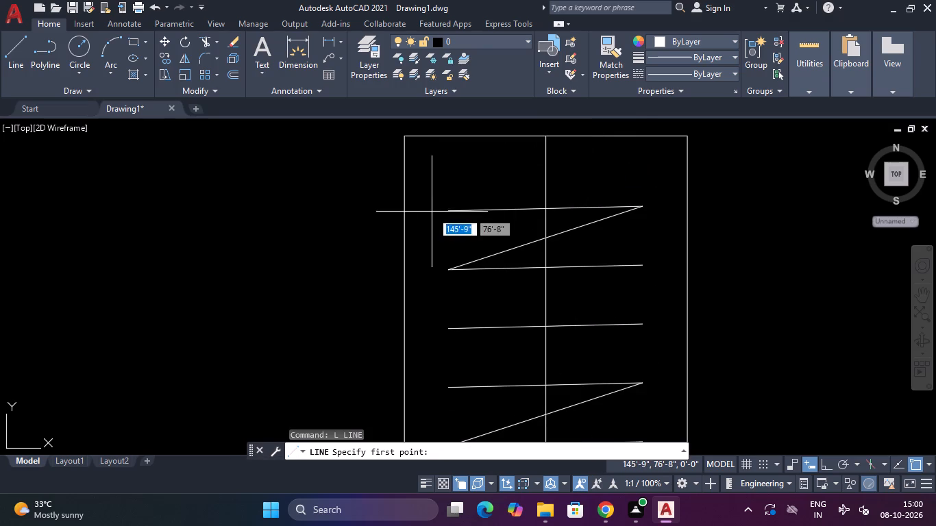
pyautogui.click(497, 161)
pyautogui.click(588, 161)
pyautogui.press('Escape')
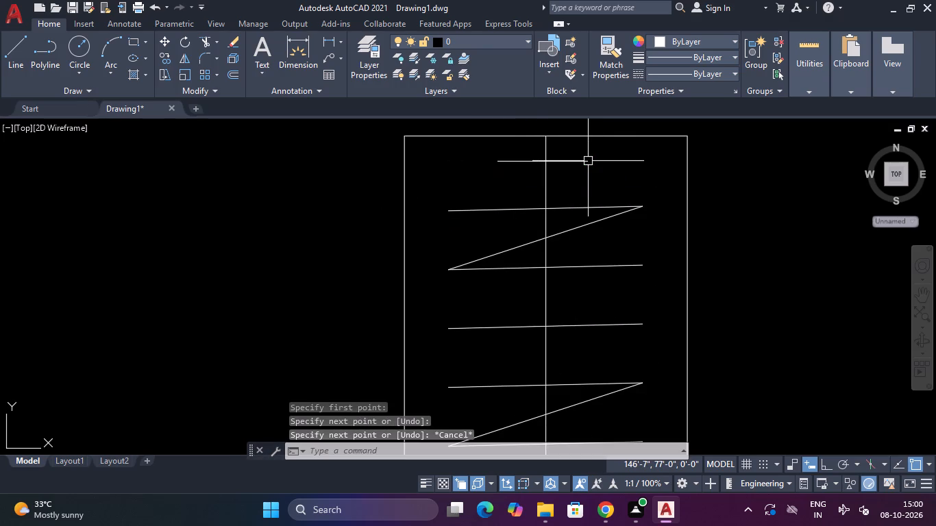
# Trim off the centre line's end above the short horizontal line near the wardrobe's upper edge, along with both halves of that short line.
pyautogui.write('TR')
pyautogui.press('space')
pyautogui.click(545, 145)
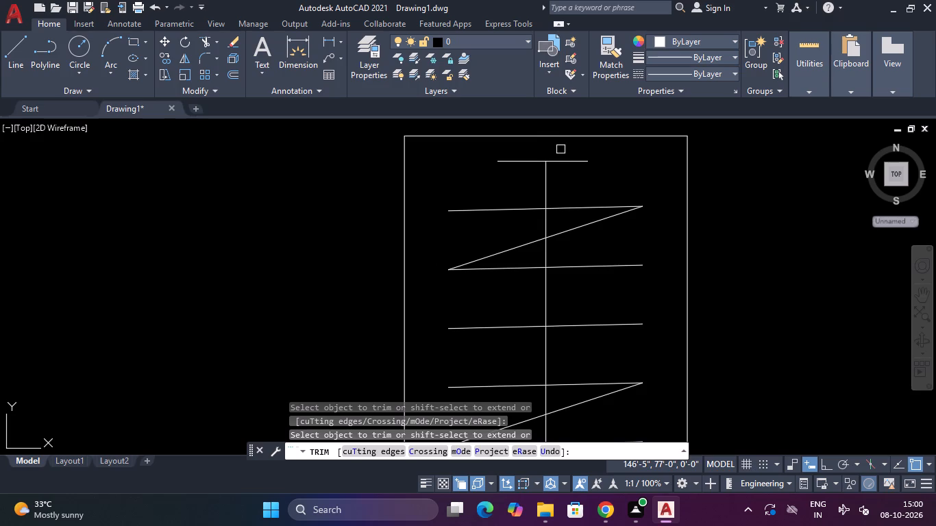
pyautogui.click(565, 158)
pyautogui.click(526, 157)
pyautogui.press('Escape')
pyautogui.scroll(-4, 576, 164)
pyautogui.scroll(-2, 668, 198)
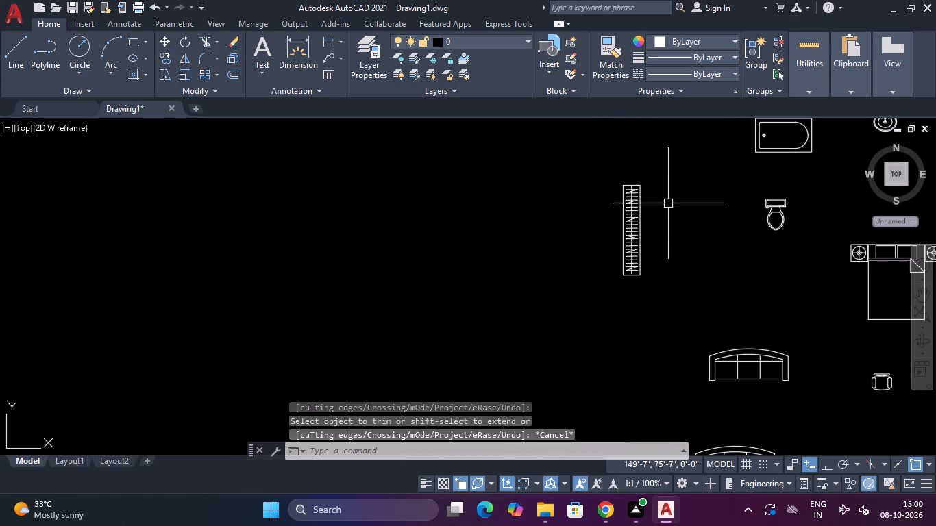
pyautogui.press('Escape')
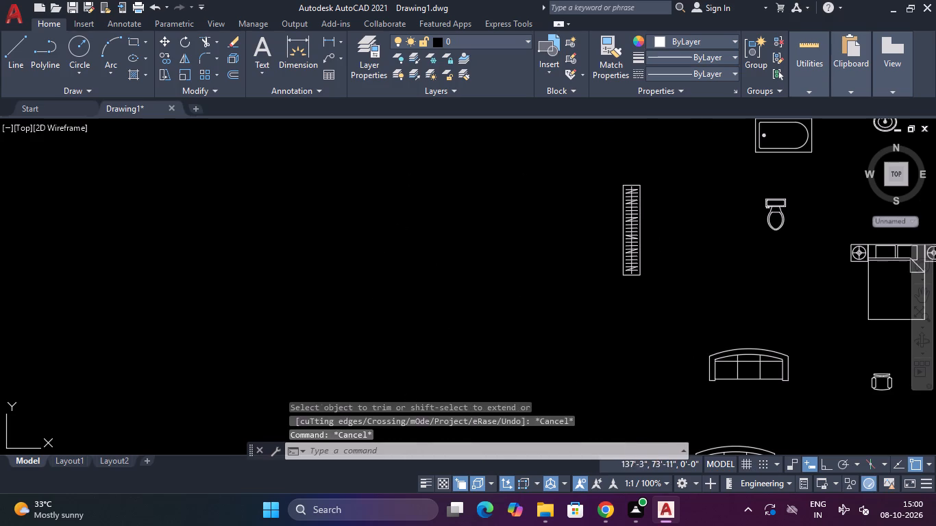
pyautogui.press('Escape')
pyautogui.press('Escape')
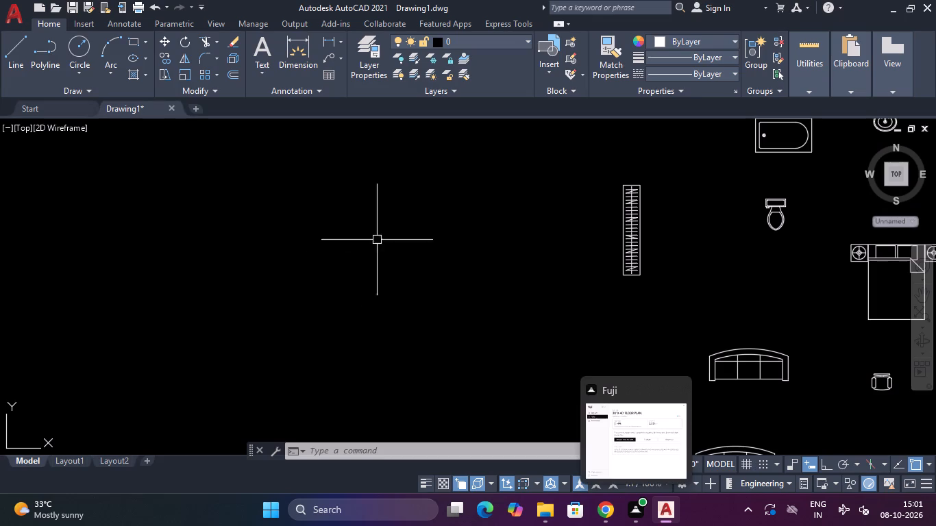
# Examine the wardrobe's hanging rail and hanger lines up close and alongside the other furniture.
pyautogui.scroll(-1, 558, 221)
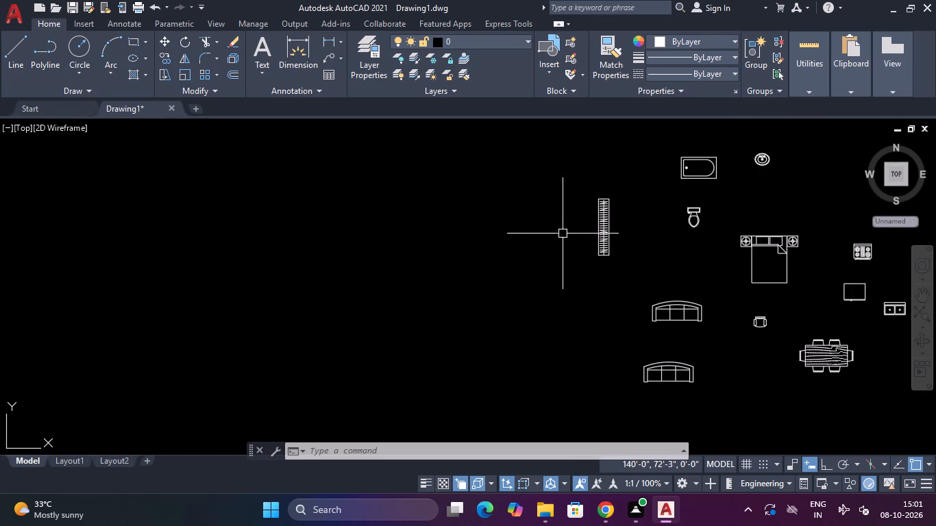
pyautogui.scroll(2, 604, 187)
pyautogui.scroll(-3, 613, 222)
pyautogui.scroll(4, 615, 231)
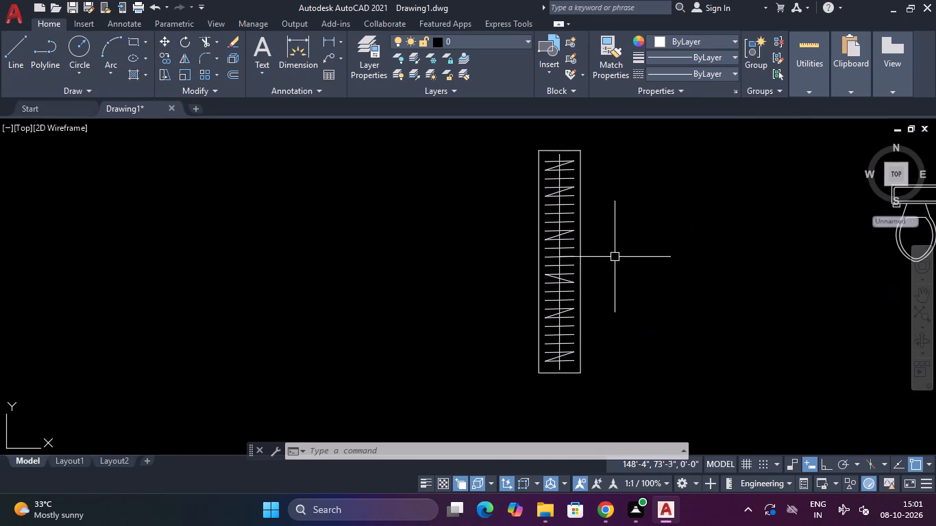
pyautogui.scroll(-3, 589, 247)
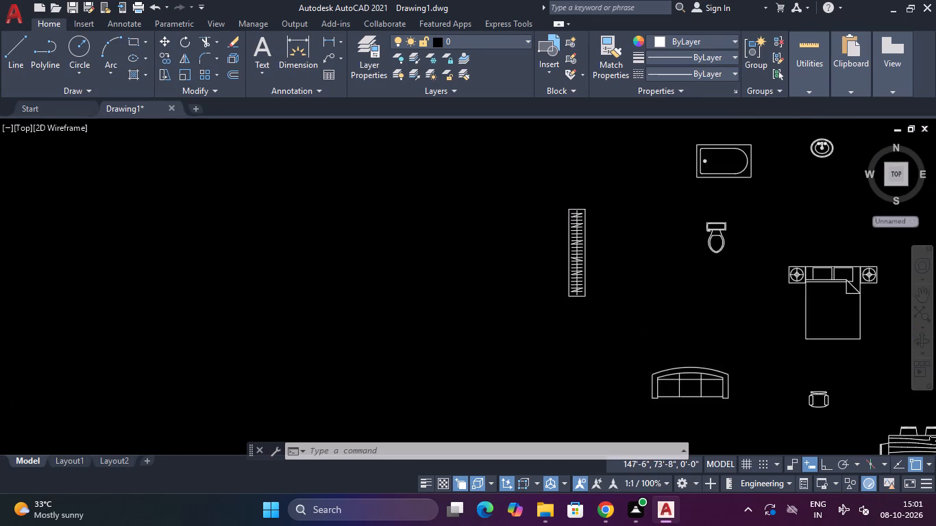
pyautogui.scroll(3, 576, 267)
pyautogui.scroll(-3, 576, 267)
pyautogui.scroll(4, 576, 267)
pyautogui.scroll(-5, 576, 267)
pyautogui.scroll(4, 576, 268)
pyautogui.scroll(-4, 576, 268)
pyautogui.scroll(4, 576, 268)
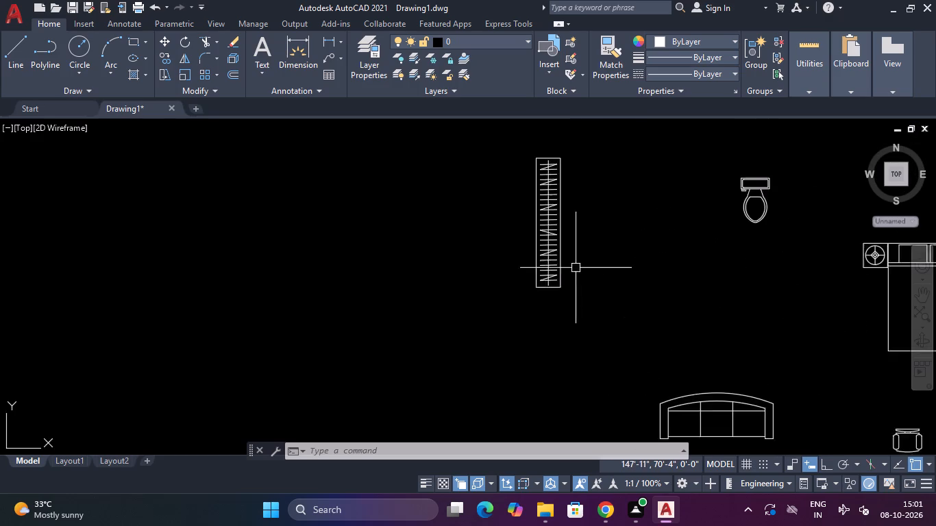
pyautogui.scroll(-3, 576, 268)
pyautogui.scroll(3, 576, 268)
pyautogui.scroll(-7, 576, 268)
pyautogui.scroll(6, 576, 268)
pyautogui.scroll(-5, 576, 268)
pyautogui.scroll(4, 576, 268)
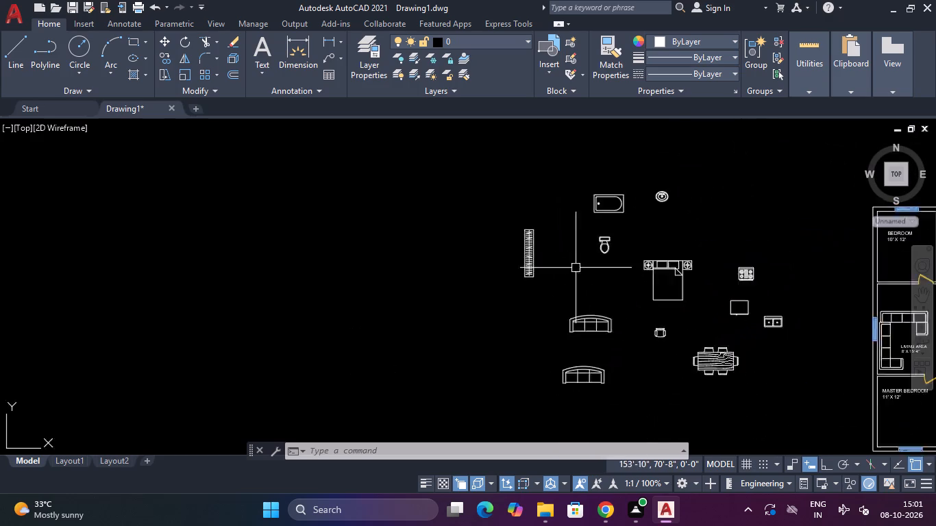
pyautogui.scroll(1, 576, 268)
pyautogui.scroll(3, 449, 151)
pyautogui.scroll(-2, 463, 212)
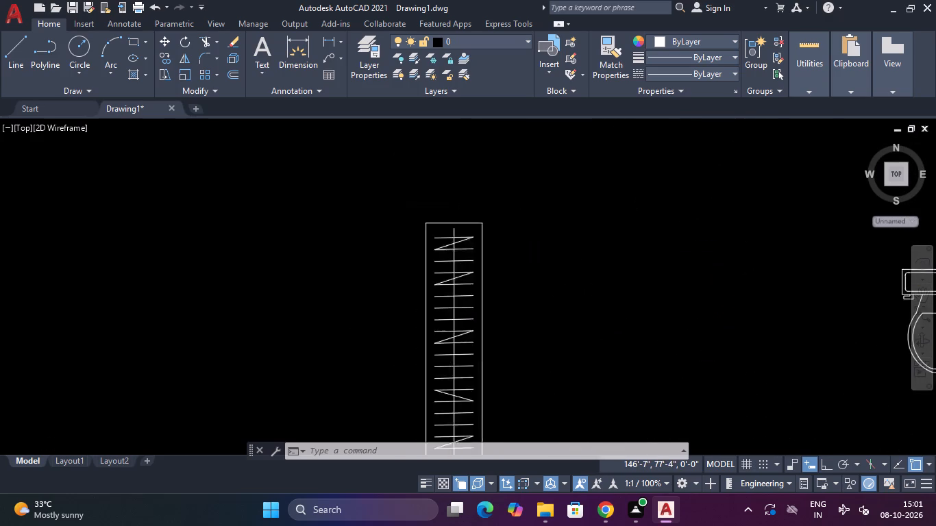
pyautogui.scroll(-1, 463, 214)
pyautogui.scroll(3, 463, 227)
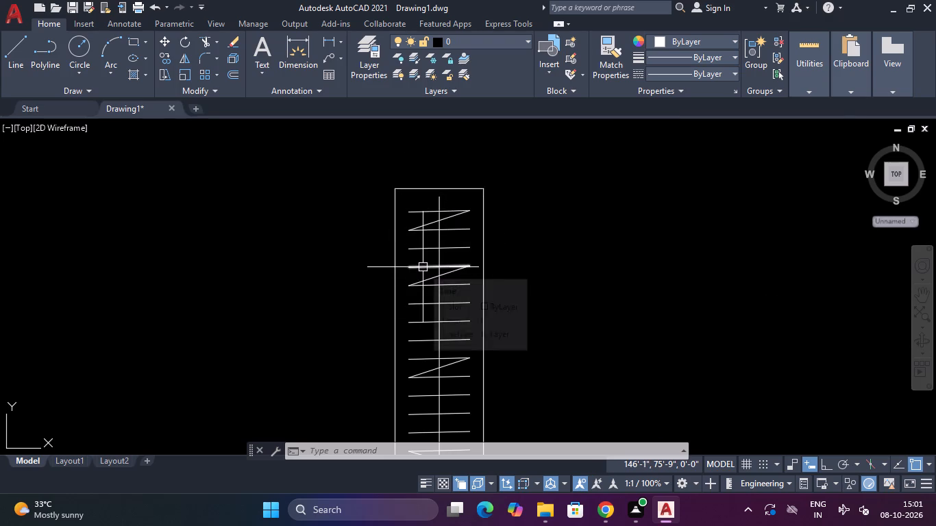
pyautogui.scroll(-3, 433, 310)
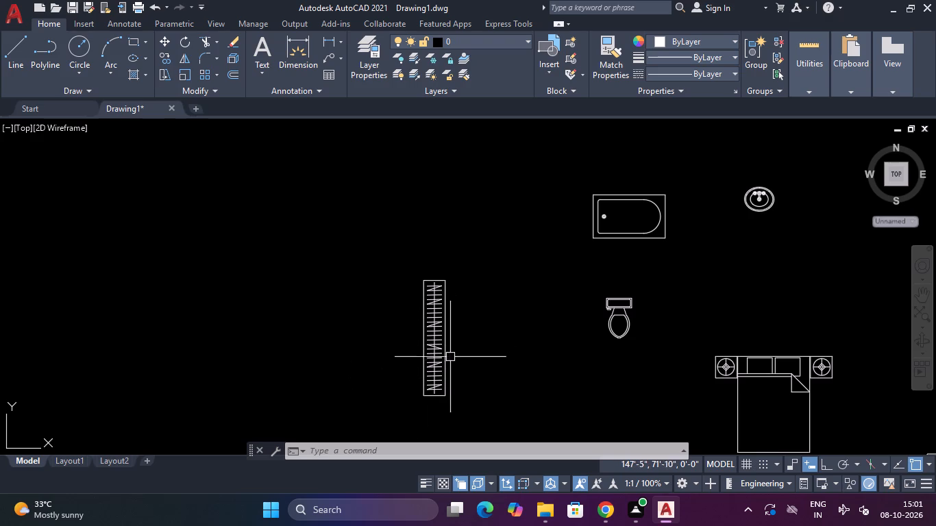
pyautogui.scroll(3, 448, 350)
pyautogui.scroll(-3, 462, 269)
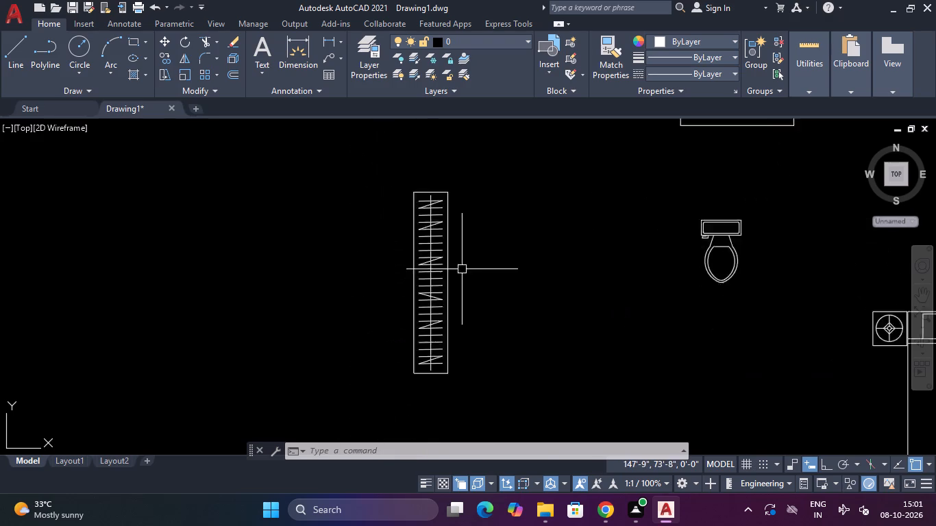
pyautogui.scroll(-2, 462, 269)
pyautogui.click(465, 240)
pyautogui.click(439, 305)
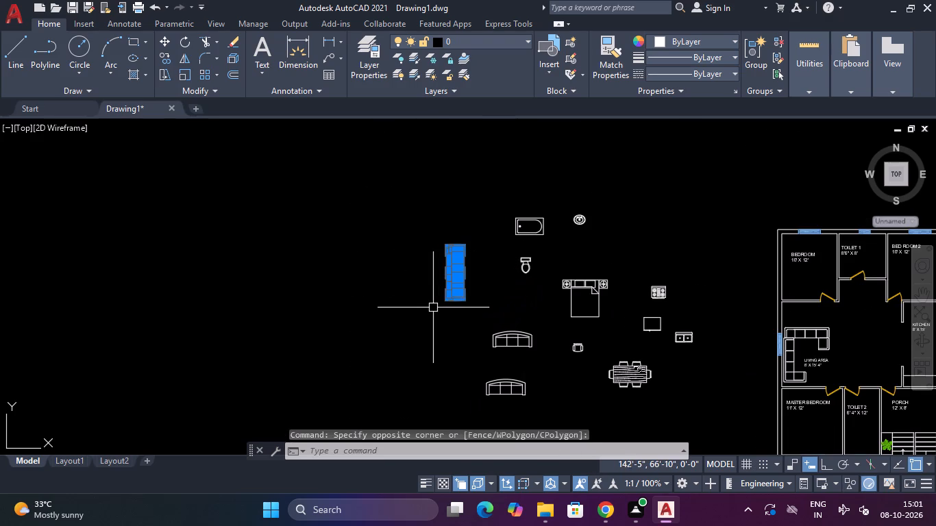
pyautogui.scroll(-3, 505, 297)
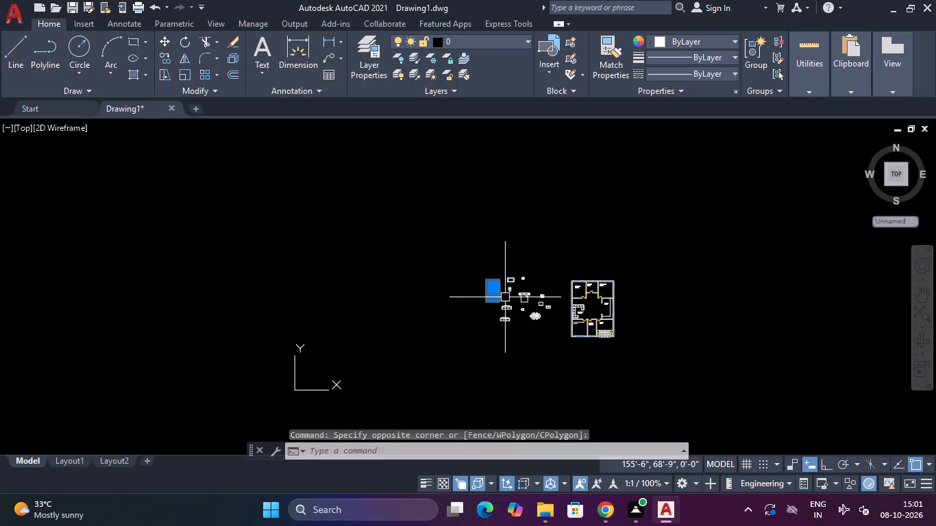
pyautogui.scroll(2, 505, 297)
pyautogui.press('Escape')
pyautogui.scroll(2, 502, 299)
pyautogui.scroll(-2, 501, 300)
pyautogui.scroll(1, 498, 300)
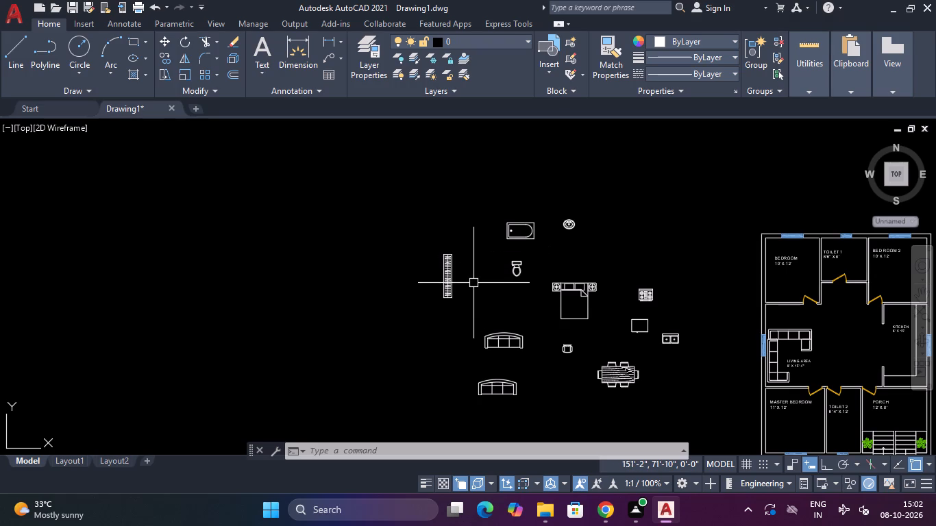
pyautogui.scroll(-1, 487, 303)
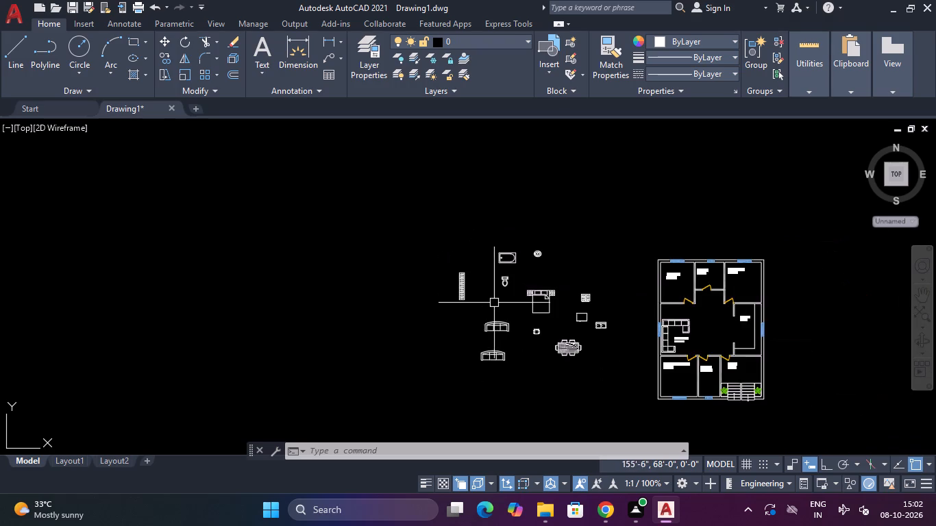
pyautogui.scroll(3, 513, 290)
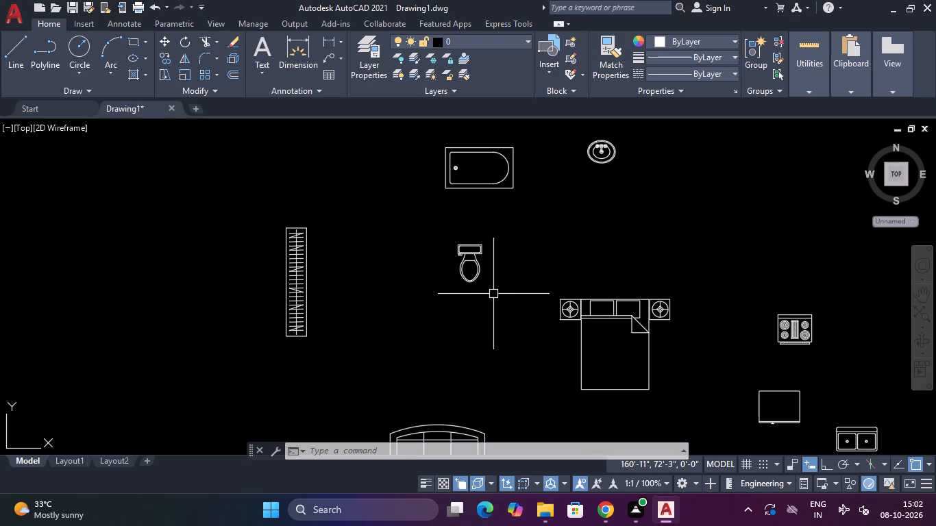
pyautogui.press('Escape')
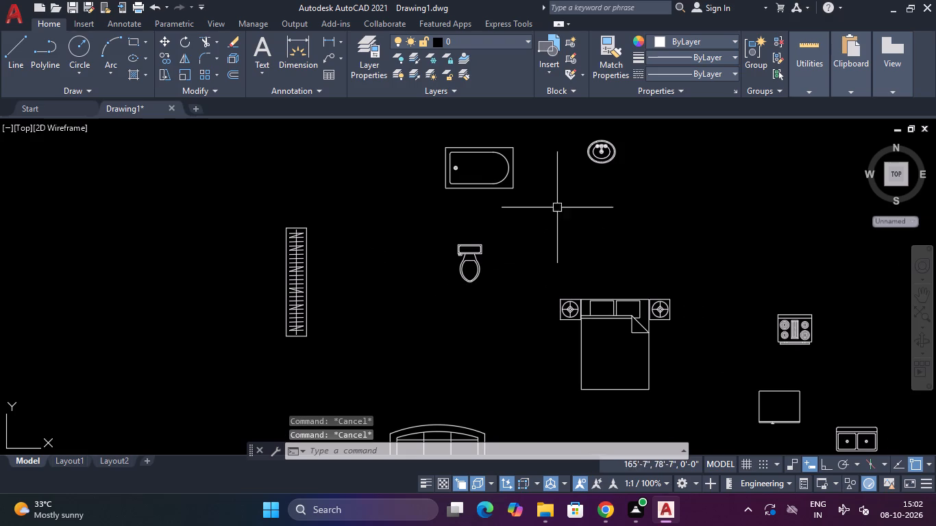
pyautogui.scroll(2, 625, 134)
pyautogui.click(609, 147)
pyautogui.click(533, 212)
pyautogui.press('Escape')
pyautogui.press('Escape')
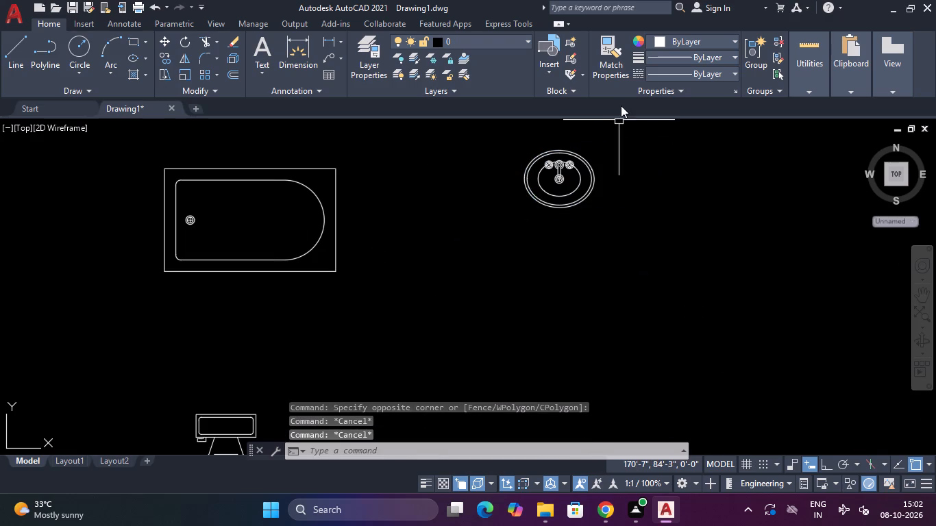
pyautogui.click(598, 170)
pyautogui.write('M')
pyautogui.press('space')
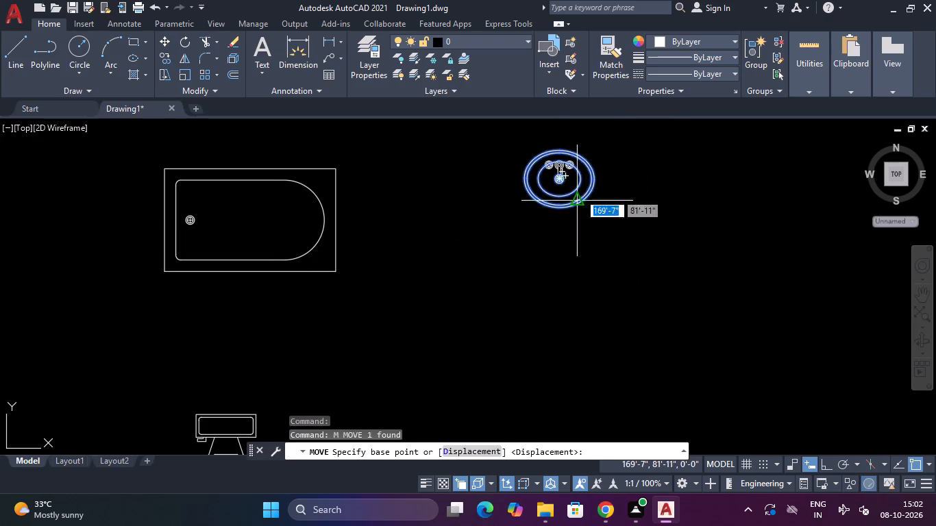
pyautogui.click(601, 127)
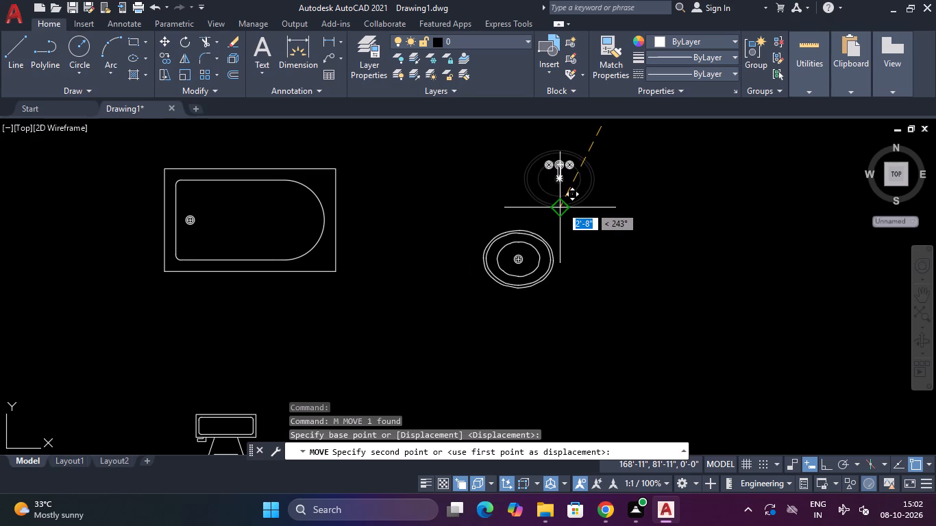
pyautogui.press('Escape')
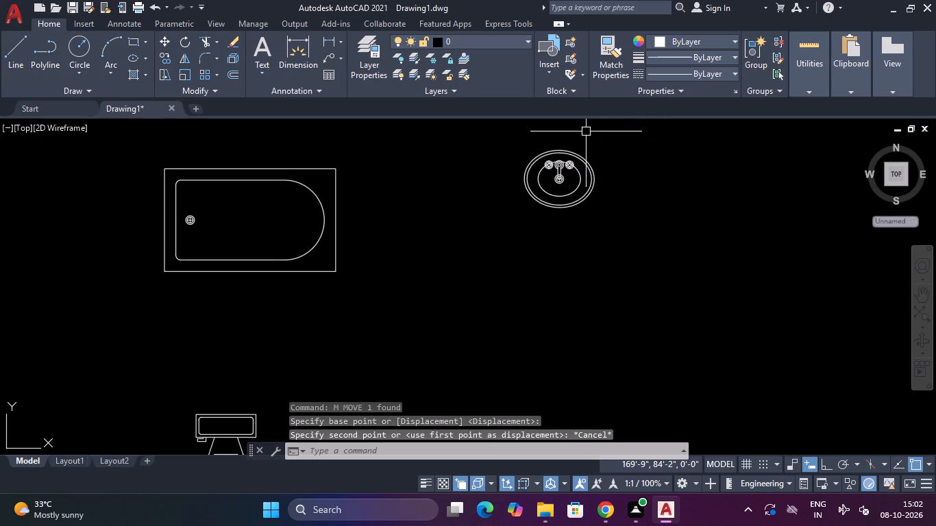
# Move the whole oval washbasin a short distance down, using its drain as the base point.
pyautogui.click(595, 131)
pyautogui.click(530, 208)
pyautogui.write('M')
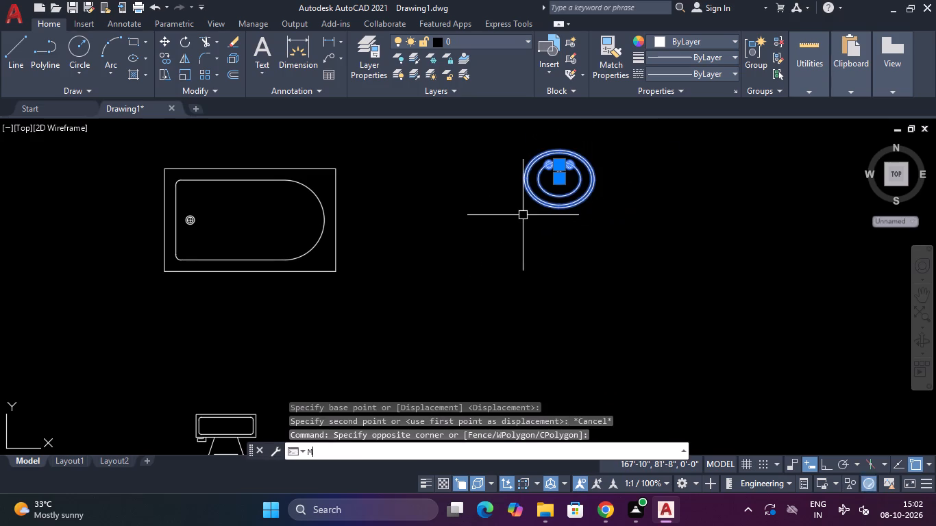
pyautogui.press('space')
pyautogui.click(558, 181)
pyautogui.click(552, 202)
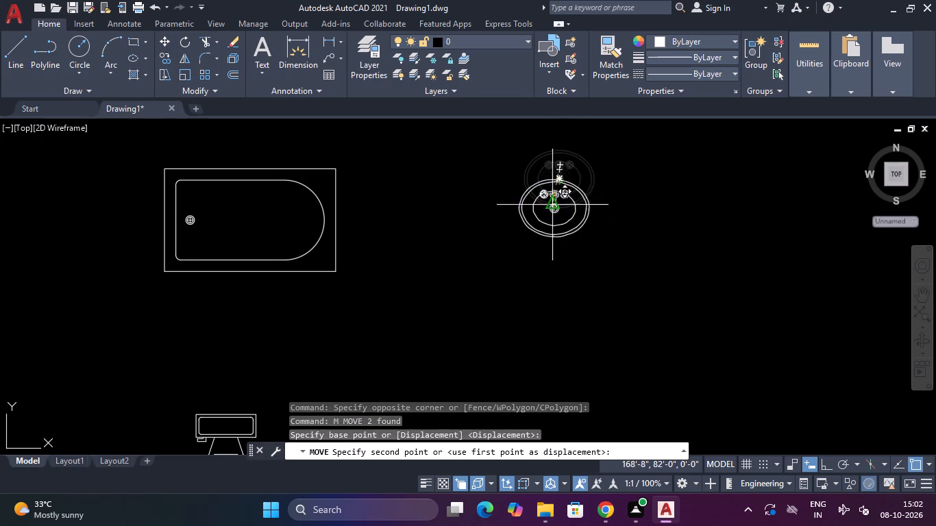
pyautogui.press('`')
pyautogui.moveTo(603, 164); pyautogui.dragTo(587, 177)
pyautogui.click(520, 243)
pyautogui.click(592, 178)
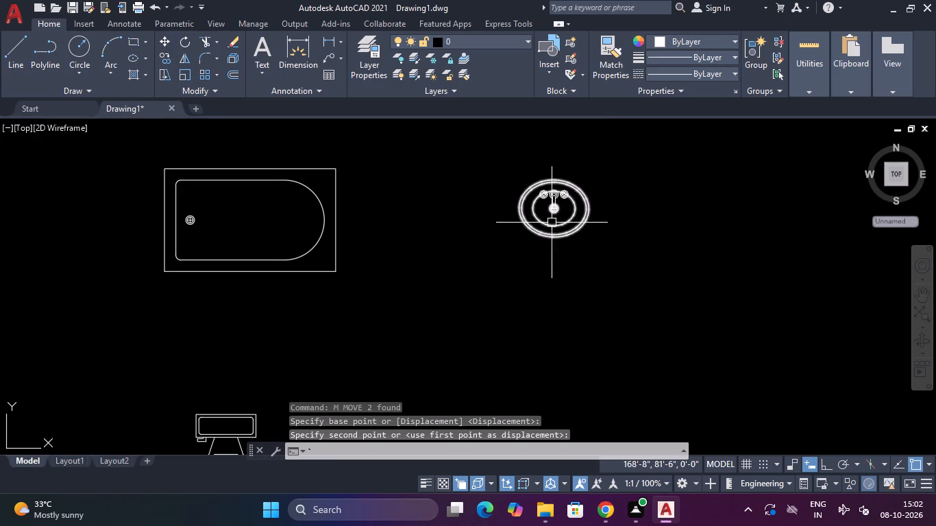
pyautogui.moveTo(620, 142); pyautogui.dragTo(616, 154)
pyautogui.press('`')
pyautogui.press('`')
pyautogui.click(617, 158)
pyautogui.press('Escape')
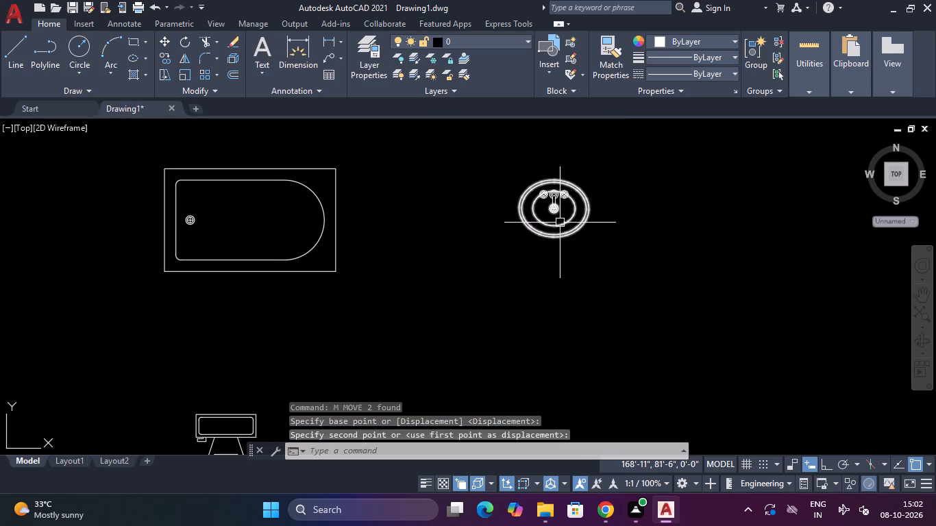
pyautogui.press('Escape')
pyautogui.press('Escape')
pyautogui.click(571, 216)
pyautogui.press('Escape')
# Scale the oval washbasin freehand down to a tiny fraction of its size, using a base point near its lower-left edge.
pyautogui.moveTo(608, 156); pyautogui.dragTo(603, 166)
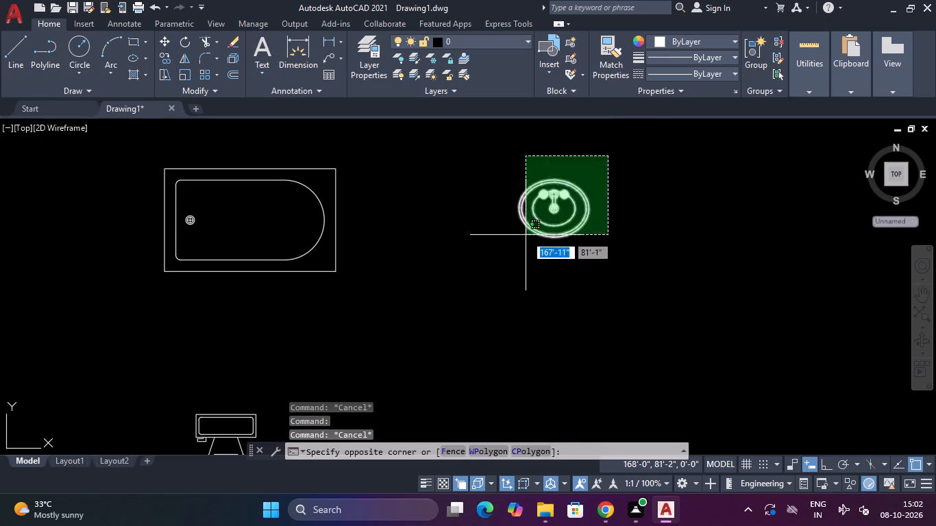
pyautogui.click(526, 235)
pyautogui.write('SC')
pyautogui.press('space')
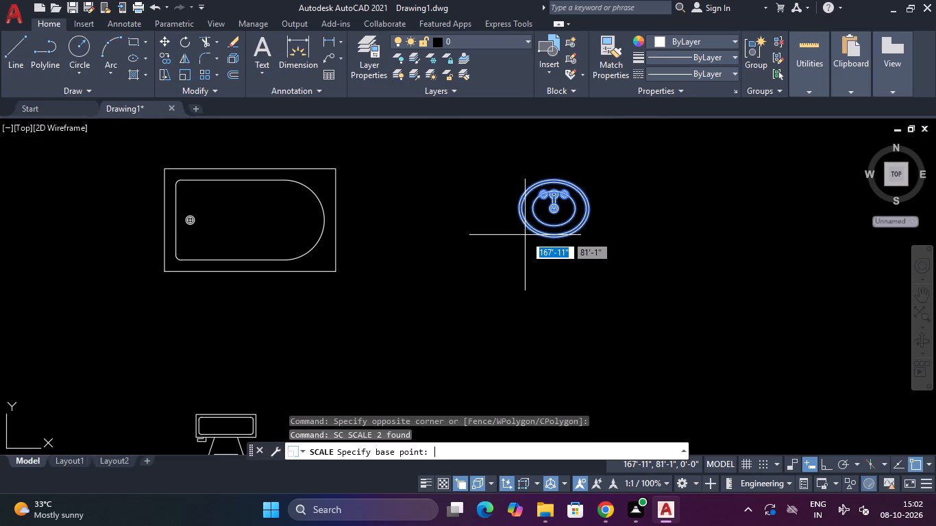
pyautogui.click(524, 231)
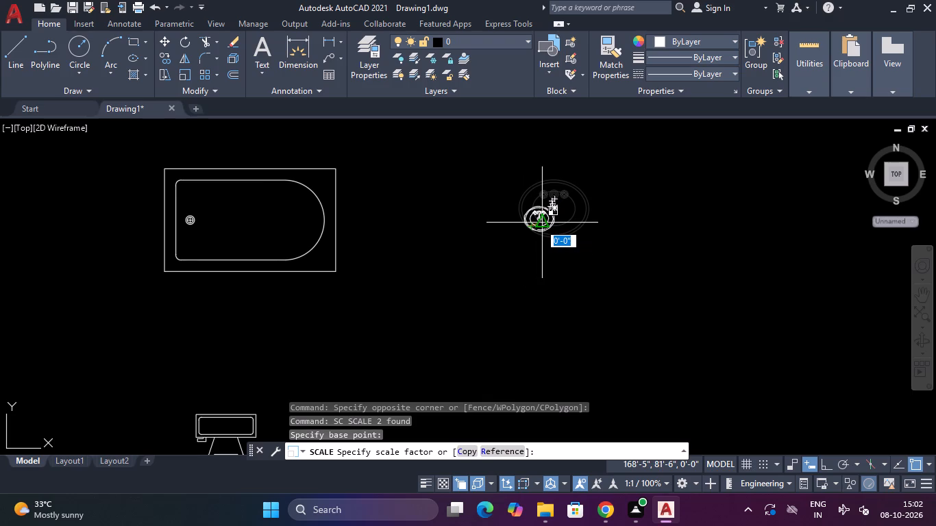
pyautogui.scroll(3, 536, 223)
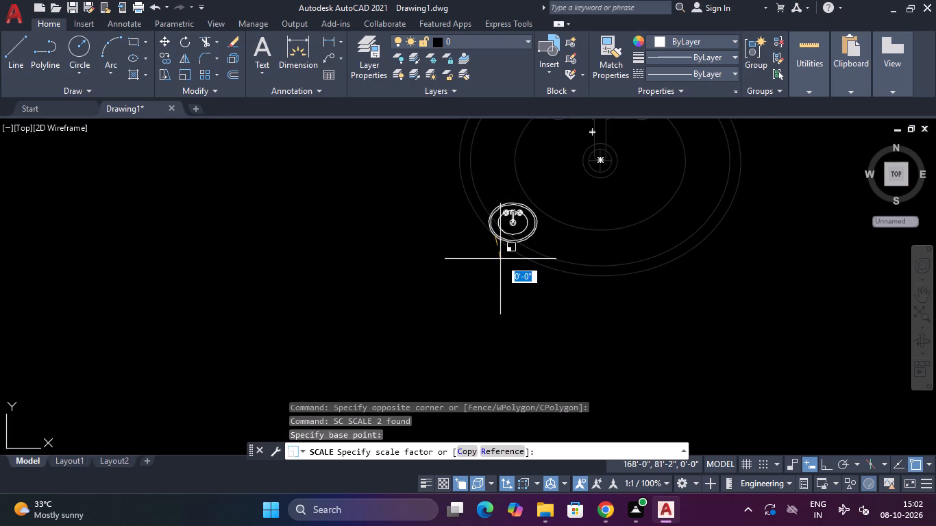
pyautogui.scroll(3, 500, 259)
pyautogui.scroll(-3, 500, 259)
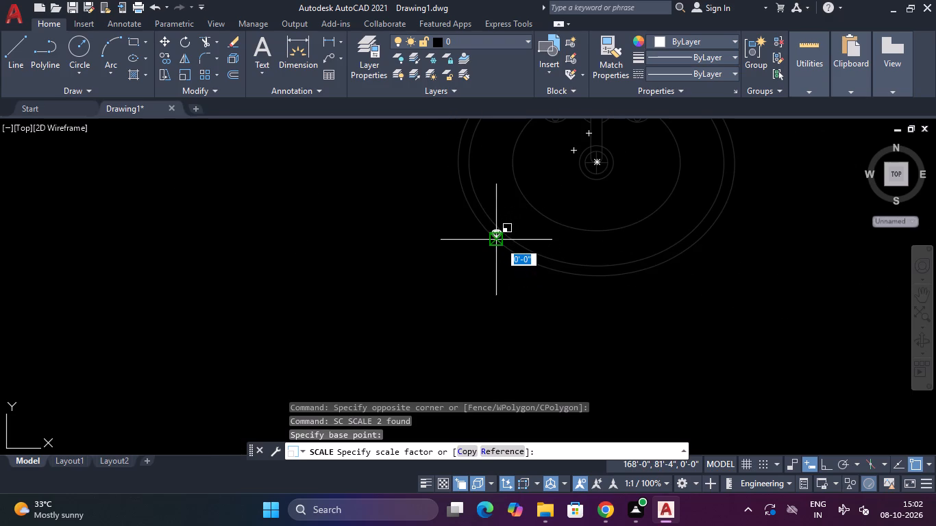
pyautogui.click(500, 242)
# Move the tiny oval washbasin from its drain area to the empty space above and to the right of the double bed.
pyautogui.scroll(2, 510, 227)
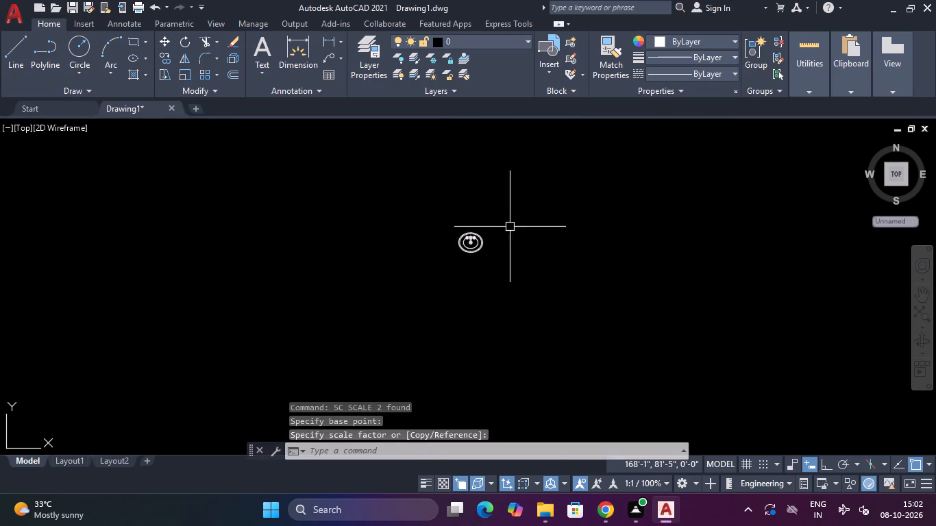
pyautogui.click(506, 231)
pyautogui.click(452, 269)
pyautogui.write('M')
pyautogui.press('space')
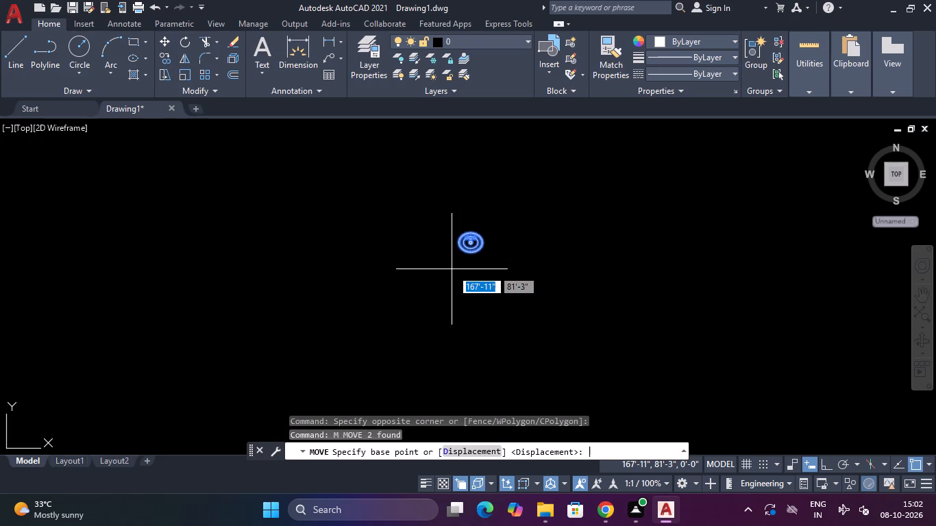
pyautogui.click(472, 247)
pyautogui.scroll(-3, 472, 247)
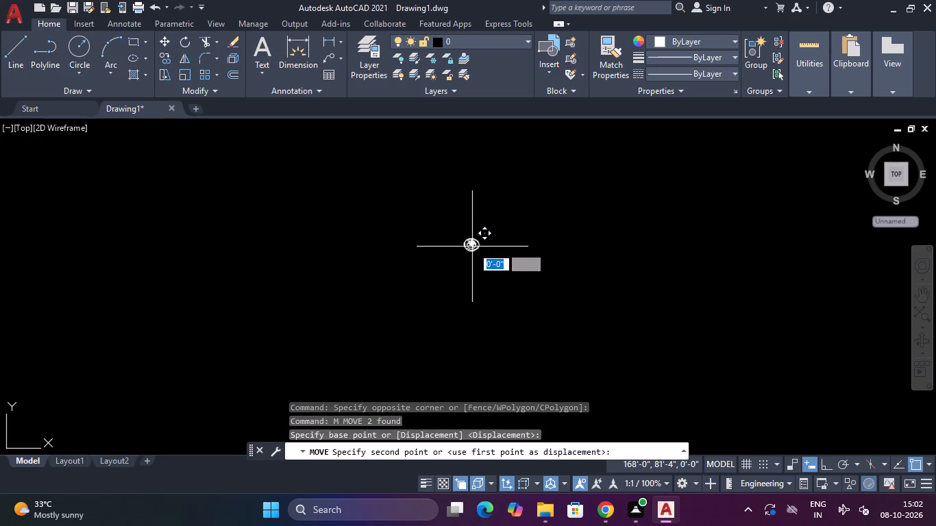
pyautogui.scroll(-4, 635, 279)
pyautogui.scroll(4, 484, 278)
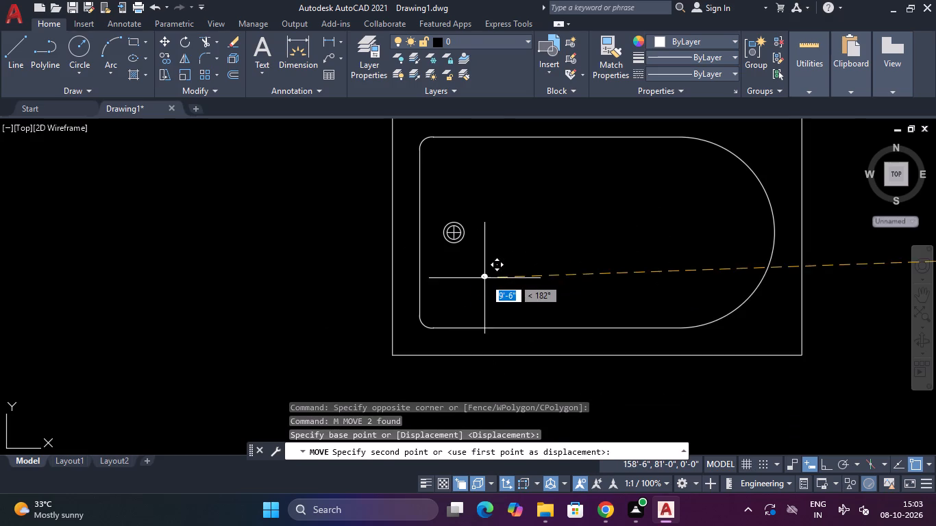
pyautogui.scroll(4, 457, 240)
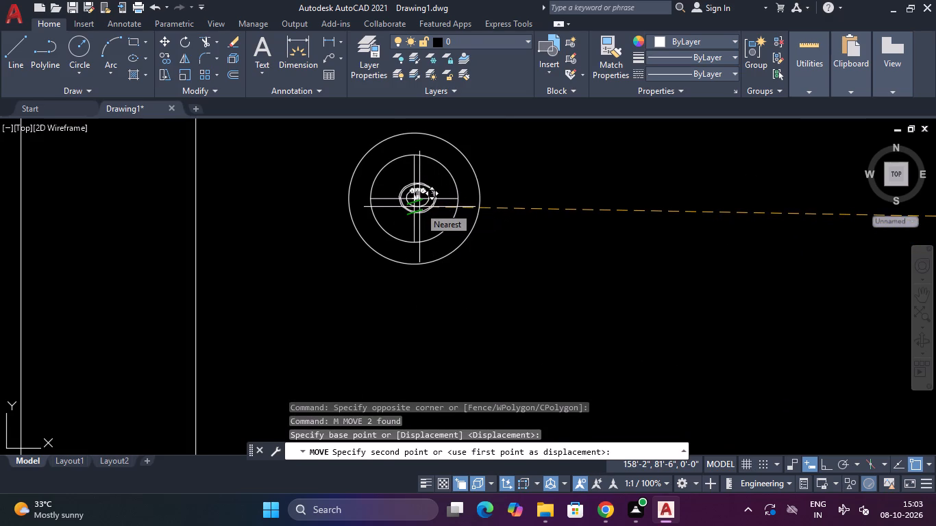
pyautogui.scroll(-10, 419, 207)
pyautogui.scroll(-3, 505, 218)
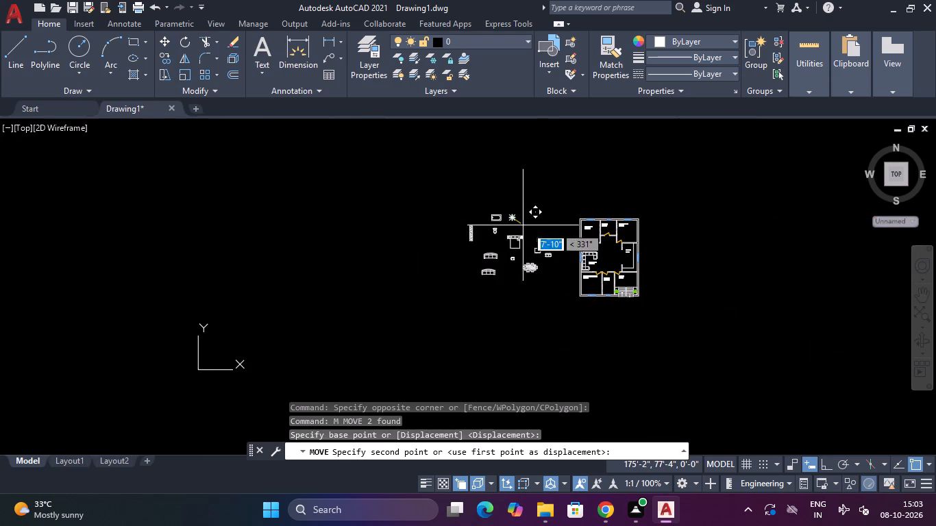
pyautogui.click(527, 227)
pyautogui.press('Escape')
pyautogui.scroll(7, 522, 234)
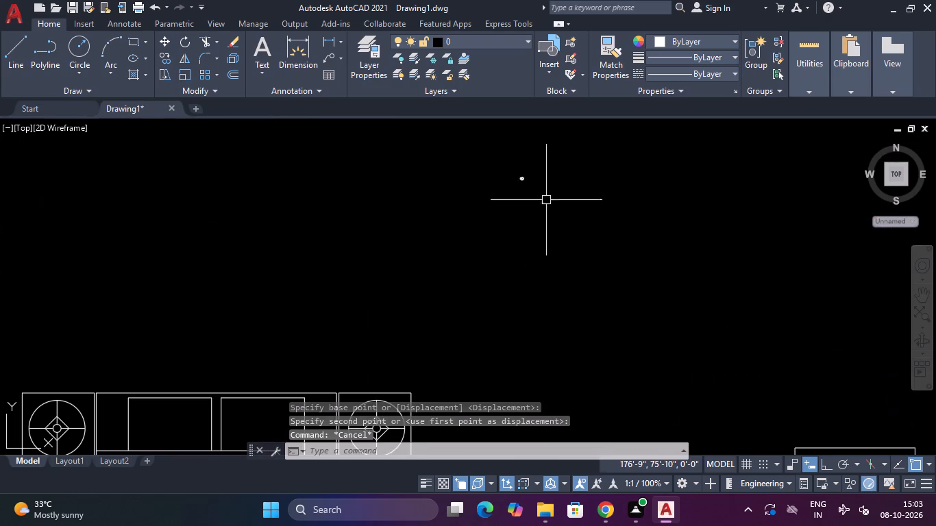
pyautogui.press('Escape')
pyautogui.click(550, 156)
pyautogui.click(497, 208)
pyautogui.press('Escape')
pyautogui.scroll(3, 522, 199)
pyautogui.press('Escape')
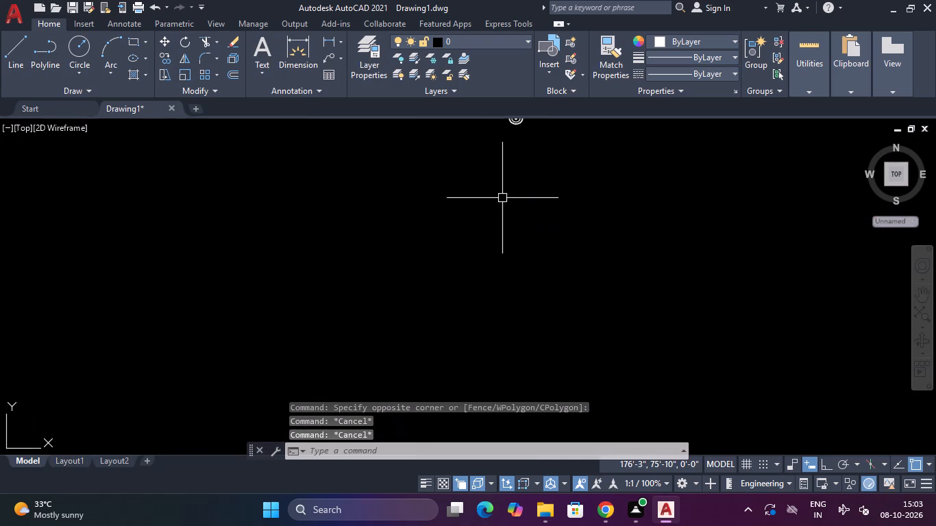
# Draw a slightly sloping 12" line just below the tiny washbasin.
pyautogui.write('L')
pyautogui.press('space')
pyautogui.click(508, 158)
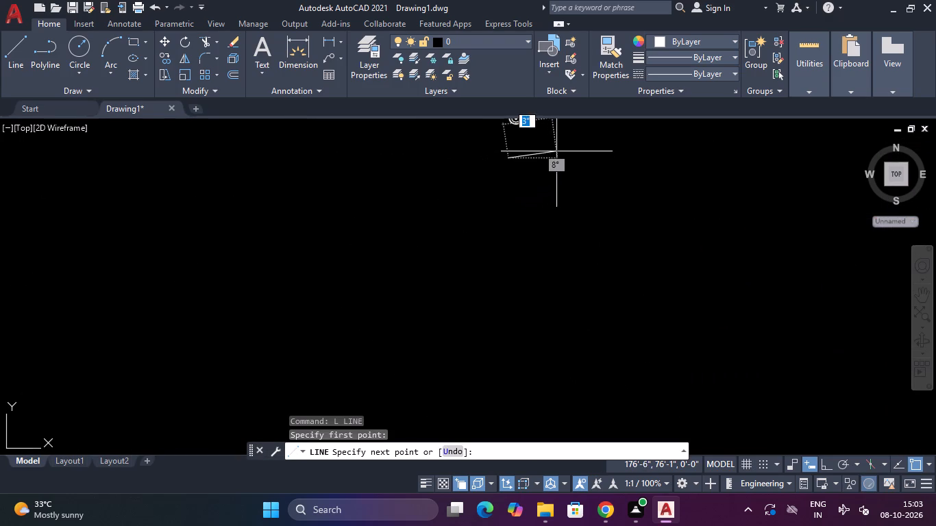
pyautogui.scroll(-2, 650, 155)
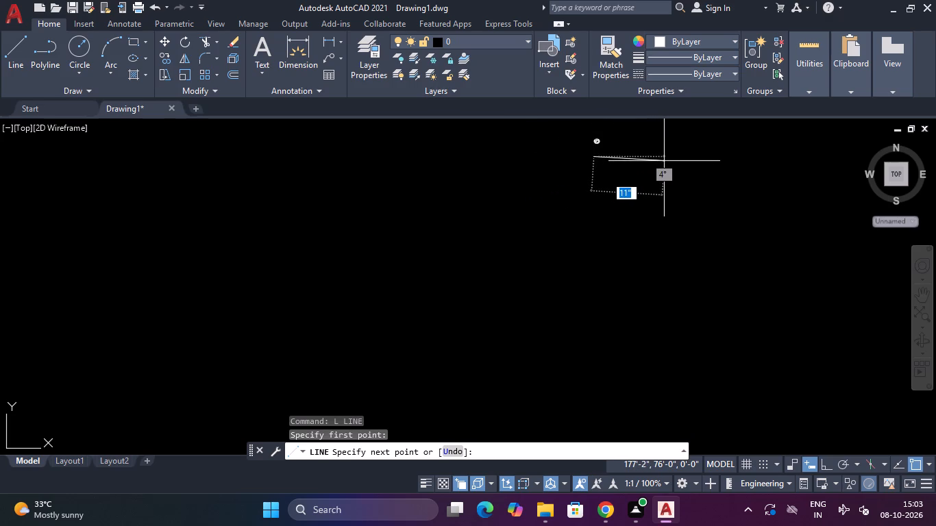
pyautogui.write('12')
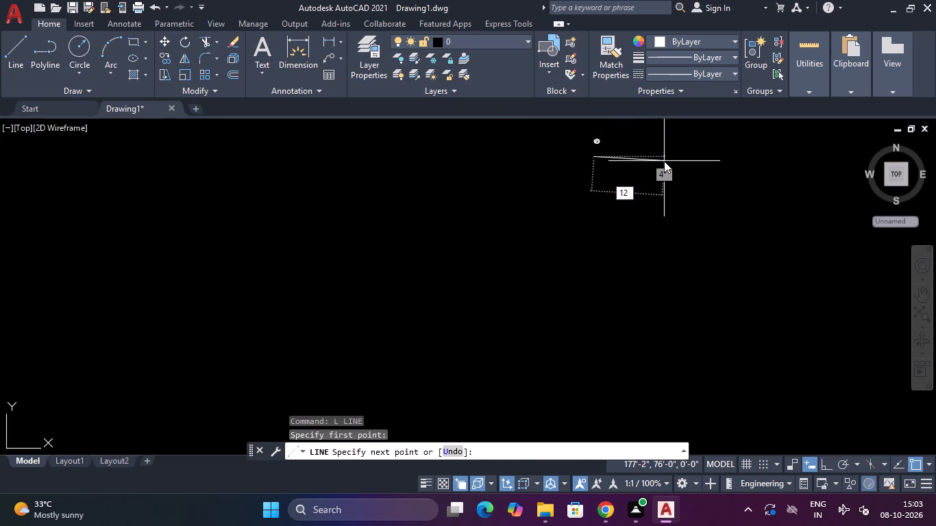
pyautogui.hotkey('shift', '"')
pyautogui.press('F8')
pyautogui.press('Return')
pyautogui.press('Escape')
# Turn on Ortho mode and erase the sloping 12" line below the washbasin.
pyautogui.scroll(-2, 671, 181)
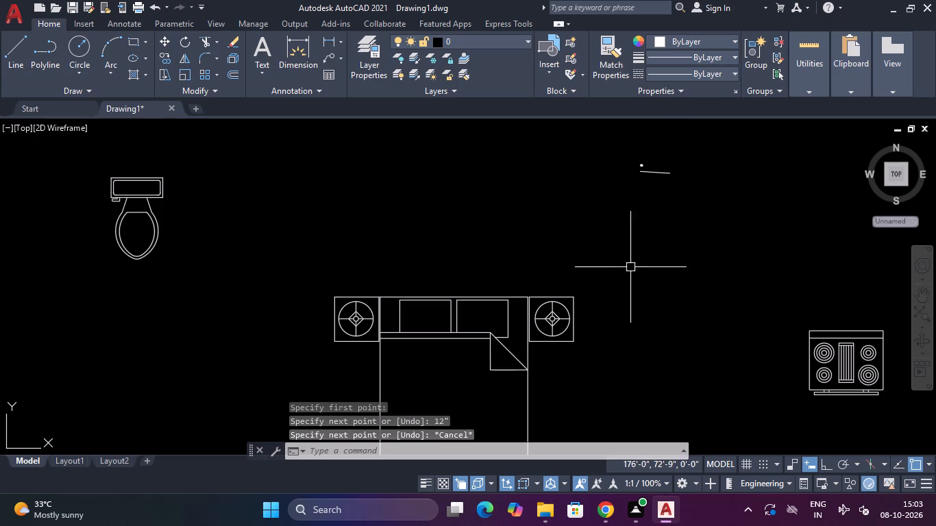
pyautogui.scroll(2, 680, 162)
pyautogui.moveTo(668, 170); pyautogui.dragTo(658, 177)
pyautogui.click(633, 199)
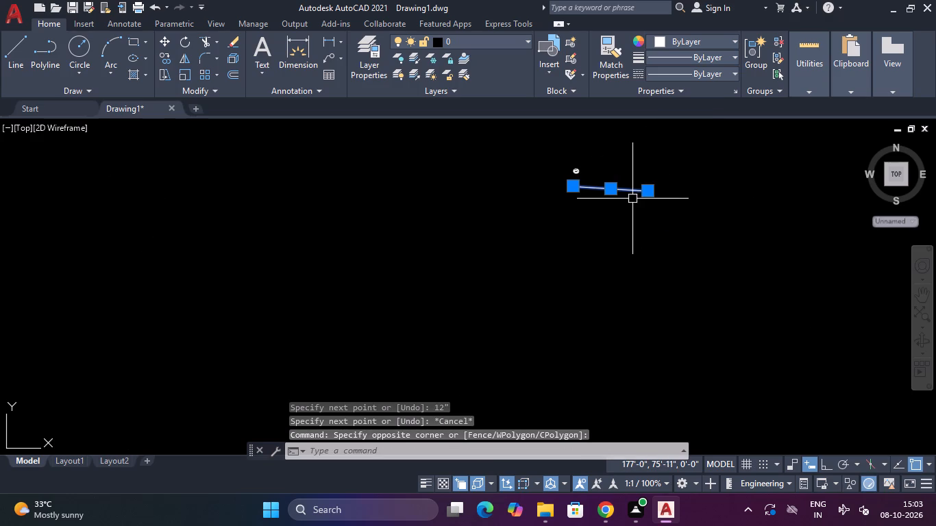
pyautogui.press('F8')
pyautogui.press('F8')
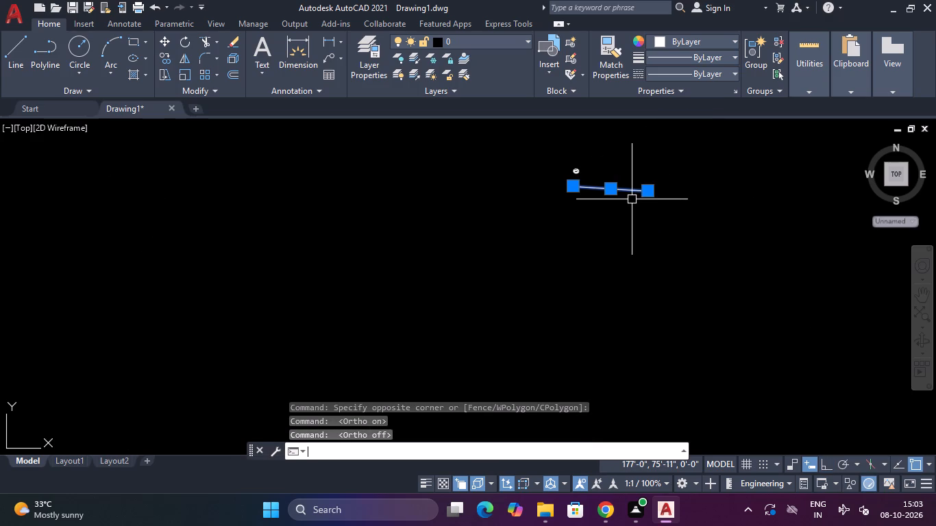
pyautogui.press('F8')
pyautogui.press('Delete')
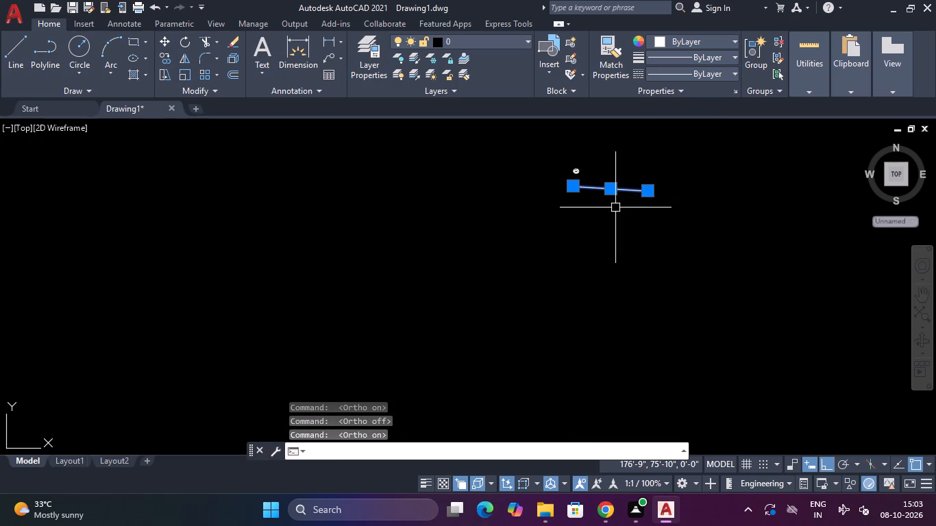
pyautogui.press('Delete')
pyautogui.press('Delete')
pyautogui.press('Delete')
pyautogui.press('Escape')
pyautogui.press('Delete')
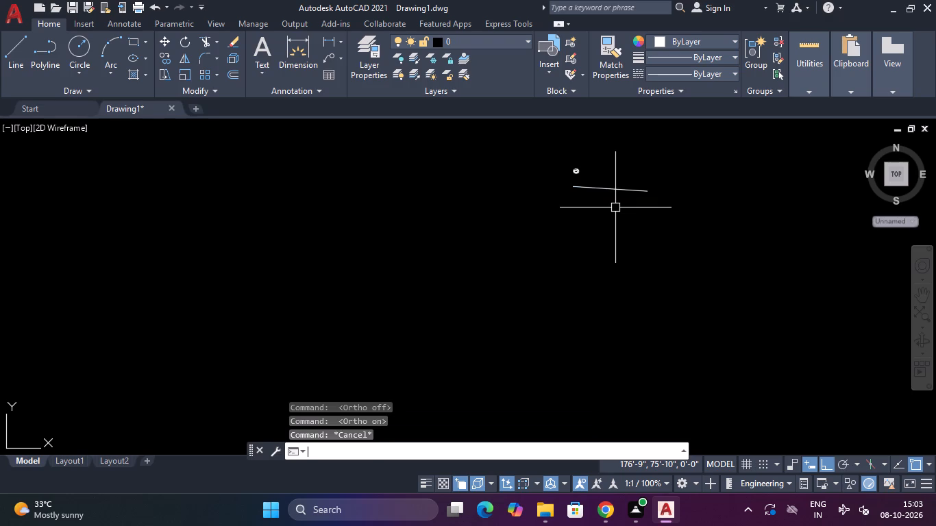
pyautogui.moveTo(644, 155); pyautogui.dragTo(640, 166)
pyautogui.click(619, 205)
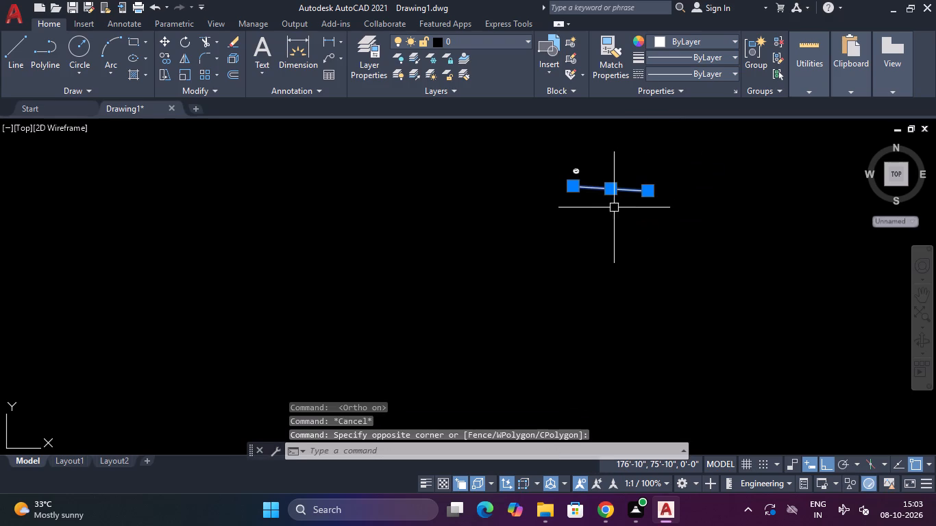
pyautogui.press('Delete')
pyautogui.press('Escape')
pyautogui.press('Escape')
# Draw a horizontal 12" line just below the tiny washbasin as a sizing guide.
pyautogui.press('l')
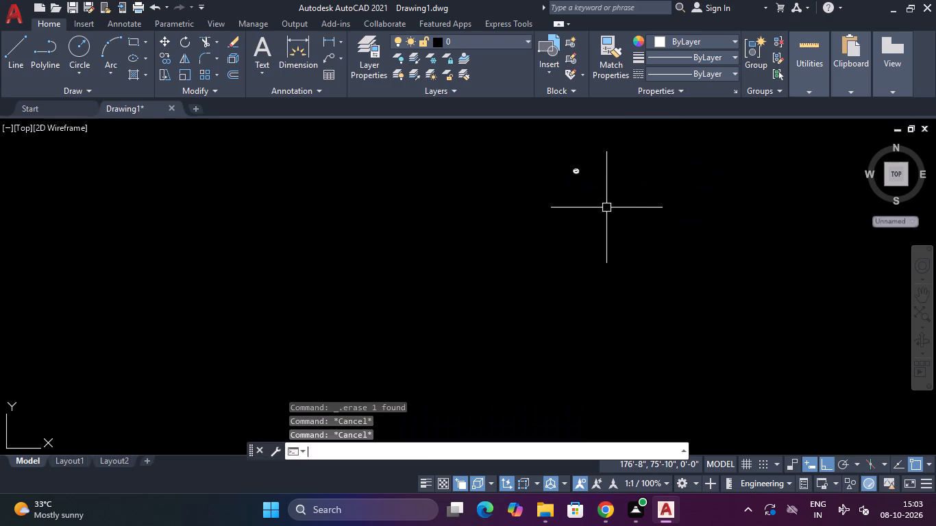
pyautogui.press('space')
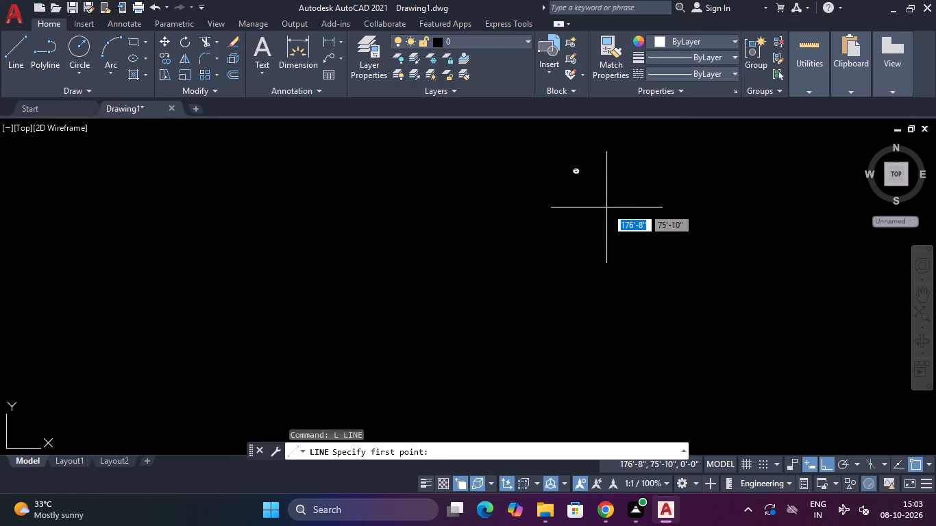
pyautogui.click(559, 198)
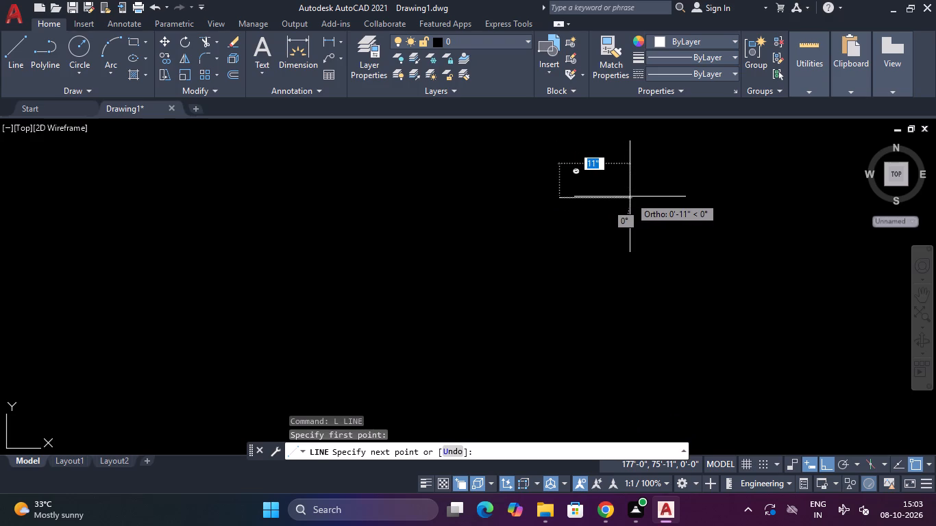
pyautogui.write('12"')
pyautogui.press('Return')
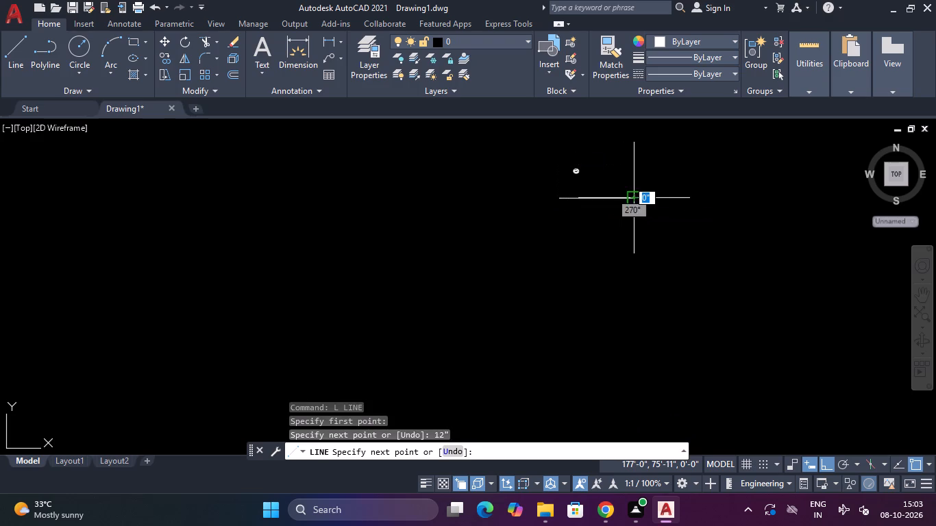
pyautogui.press('Escape')
# Scale the washbasin by reference from the guide line's left end, matching the basin's overall width to the 12" line.
pyautogui.scroll(2, 586, 148)
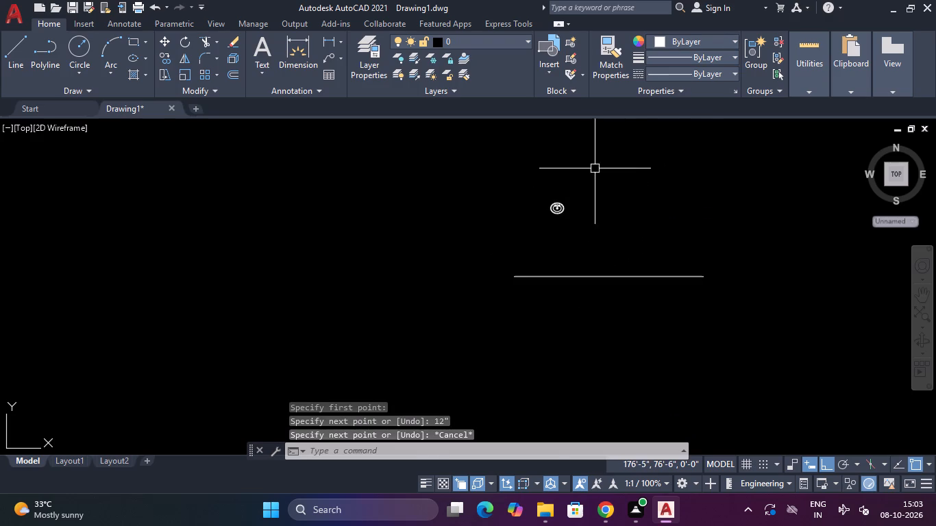
pyautogui.click(582, 190)
pyautogui.click(528, 219)
pyautogui.write('SC')
pyautogui.press('space')
pyautogui.click(516, 275)
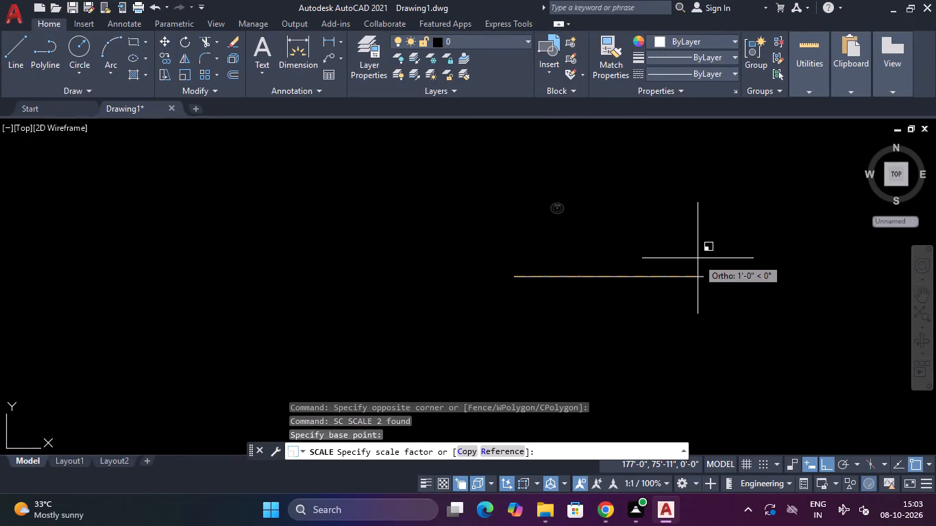
pyautogui.write('R')
pyautogui.press('space')
pyautogui.scroll(3, 549, 221)
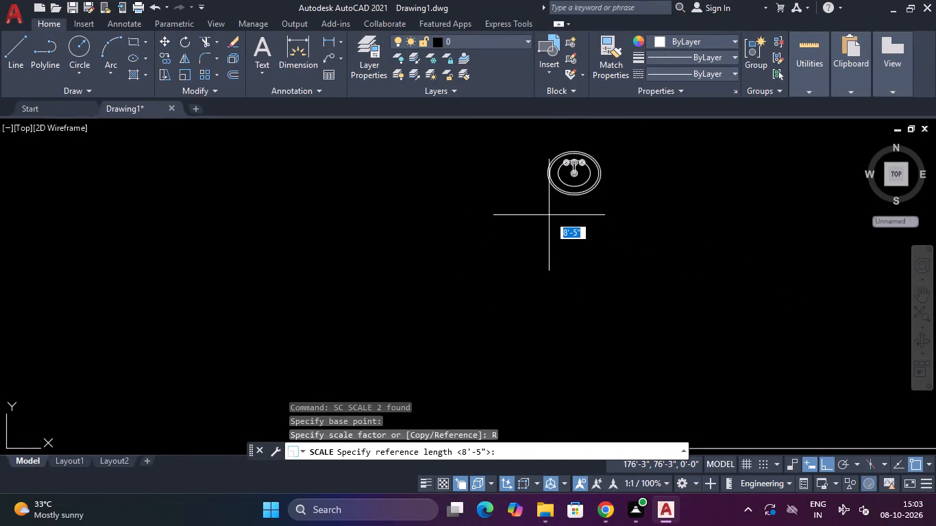
pyautogui.scroll(2, 546, 177)
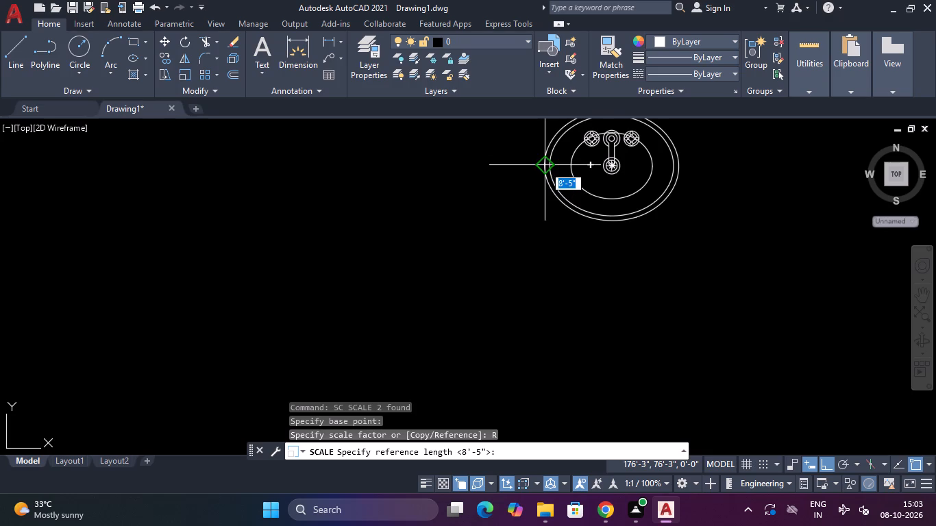
pyautogui.click(543, 165)
pyautogui.click(685, 161)
pyautogui.scroll(-1, 696, 201)
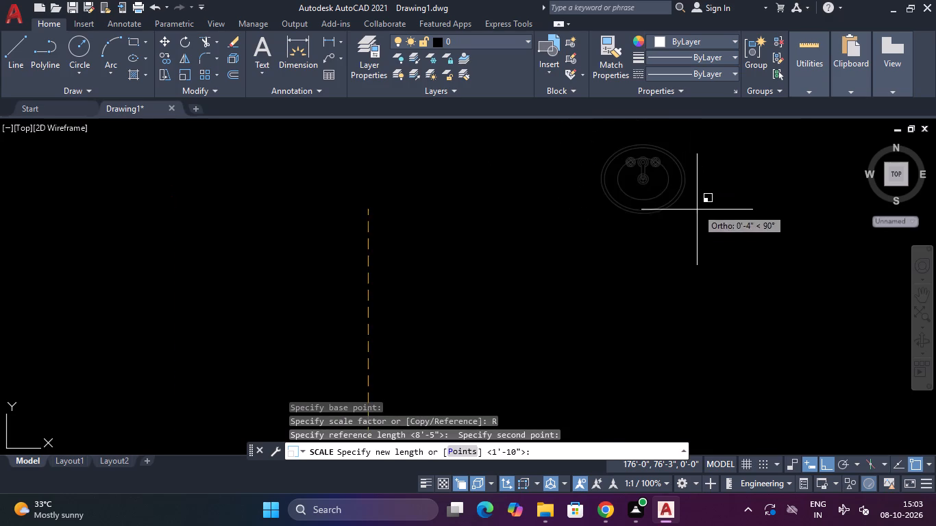
pyautogui.scroll(-6, 706, 228)
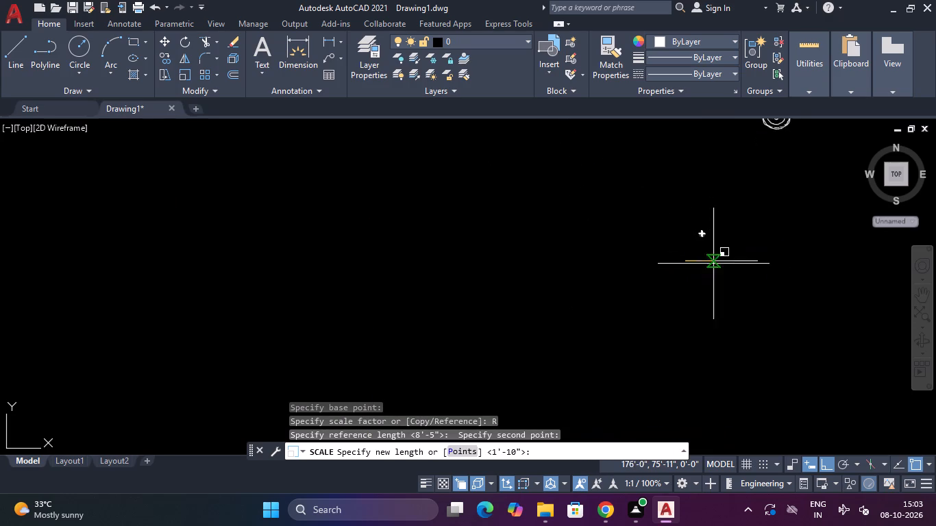
pyautogui.click(761, 262)
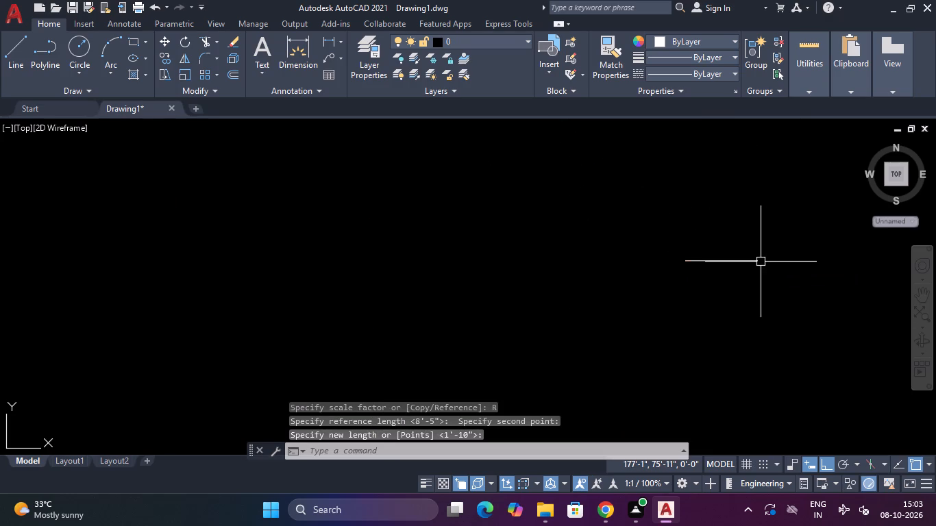
pyautogui.scroll(-3, 761, 262)
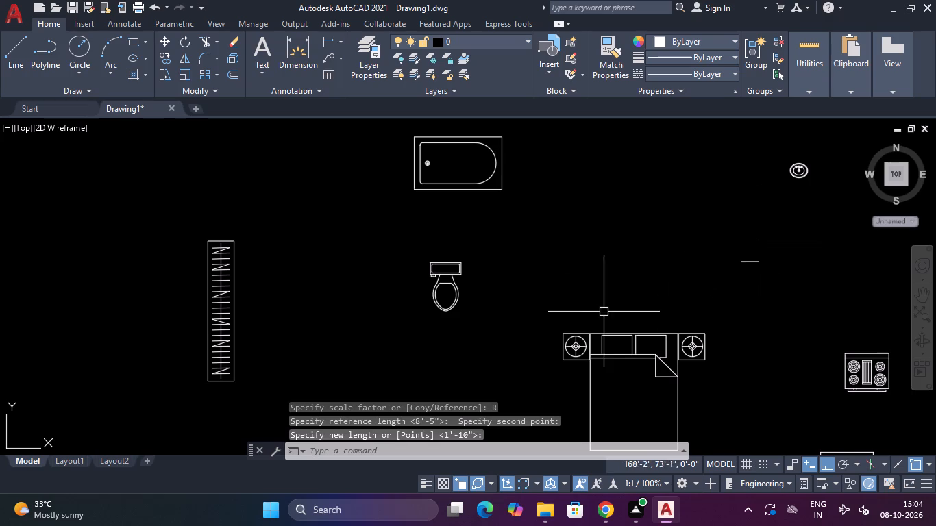
pyautogui.press('Escape')
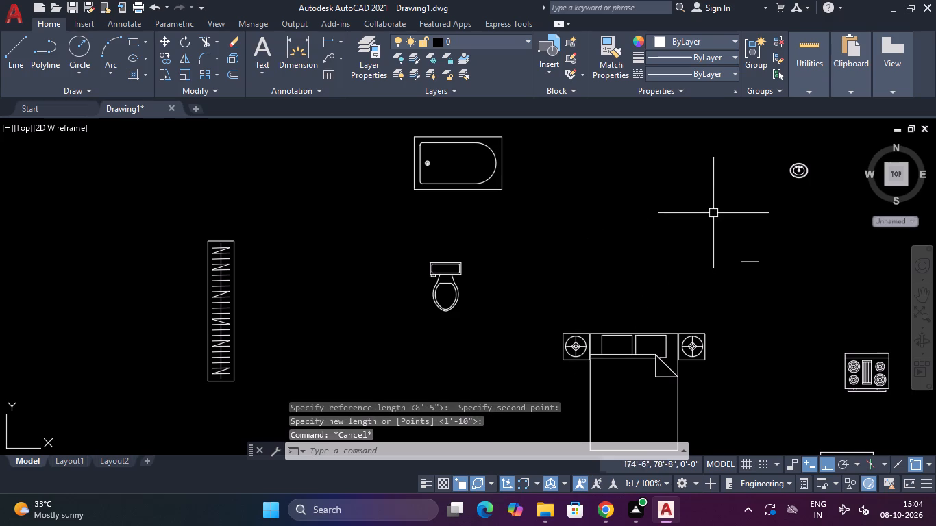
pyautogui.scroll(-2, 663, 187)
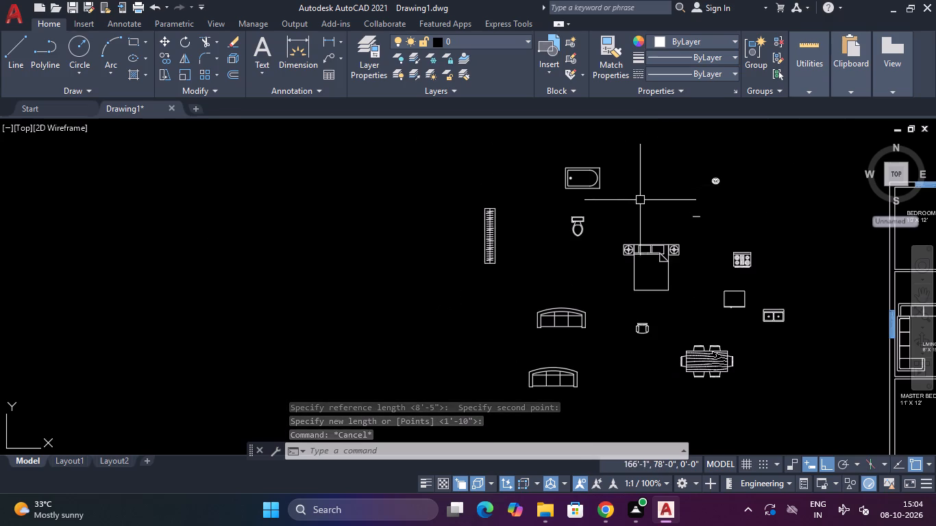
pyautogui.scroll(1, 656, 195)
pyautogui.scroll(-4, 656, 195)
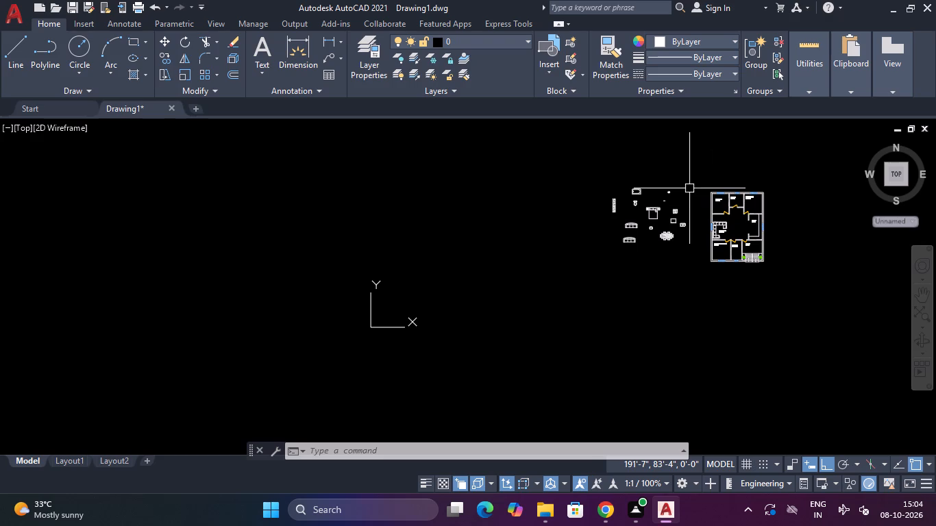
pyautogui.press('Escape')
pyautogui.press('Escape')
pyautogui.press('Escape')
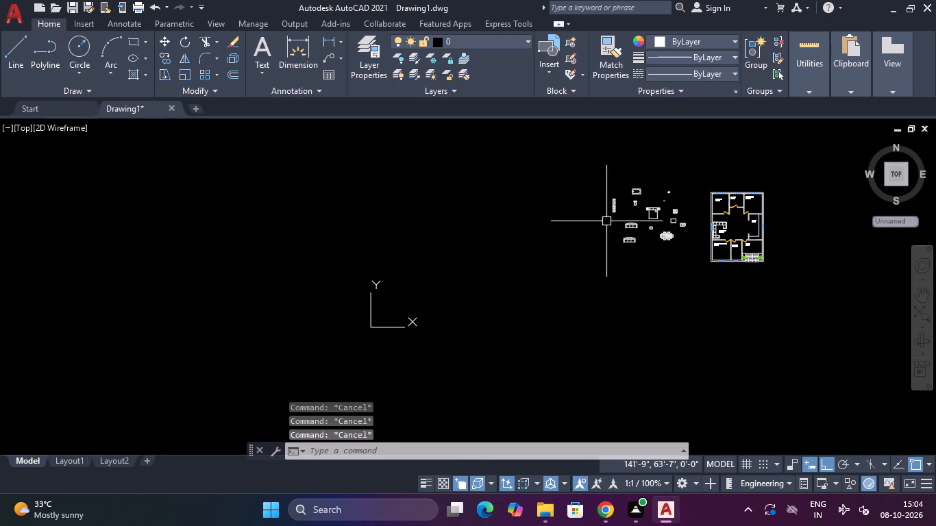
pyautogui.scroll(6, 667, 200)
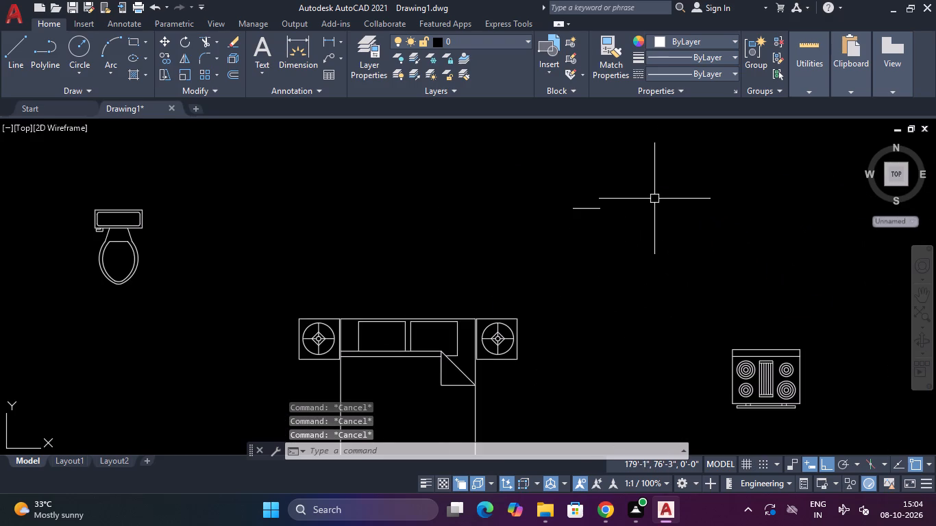
# Erase the 12" horizontal guide line used for sizing the washbasin.
pyautogui.click(653, 182)
pyautogui.moveTo(586, 213); pyautogui.dragTo(579, 221)
pyautogui.press('Delete')
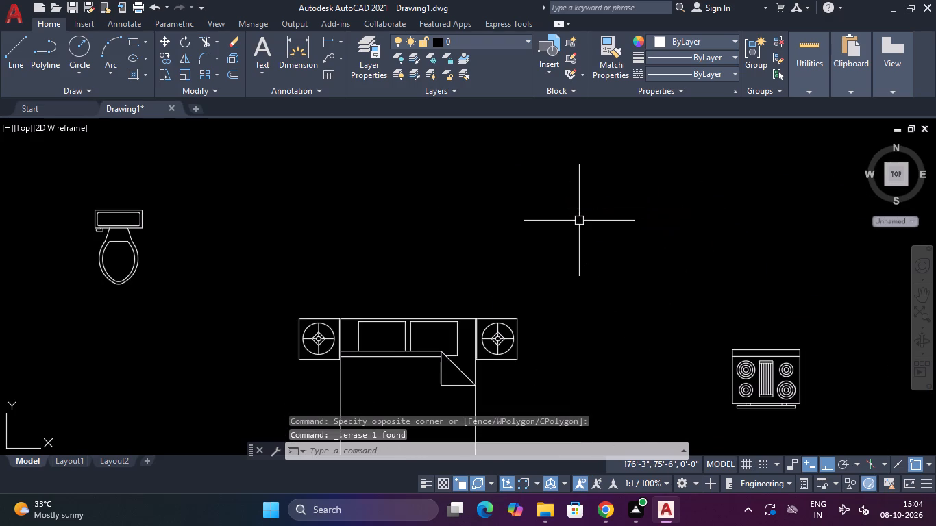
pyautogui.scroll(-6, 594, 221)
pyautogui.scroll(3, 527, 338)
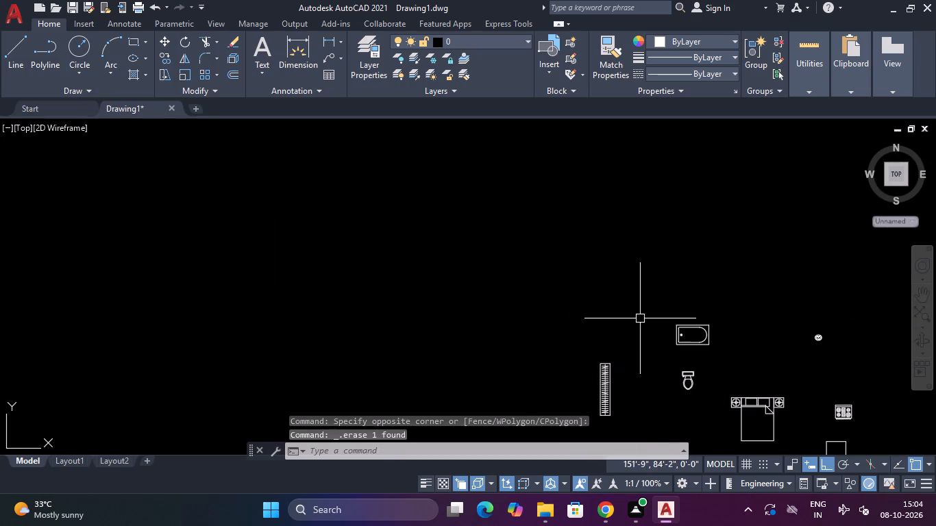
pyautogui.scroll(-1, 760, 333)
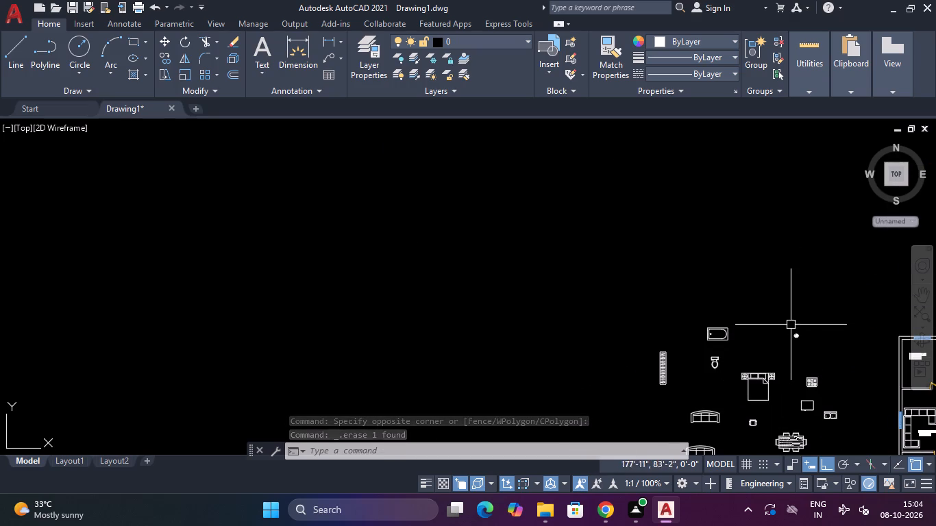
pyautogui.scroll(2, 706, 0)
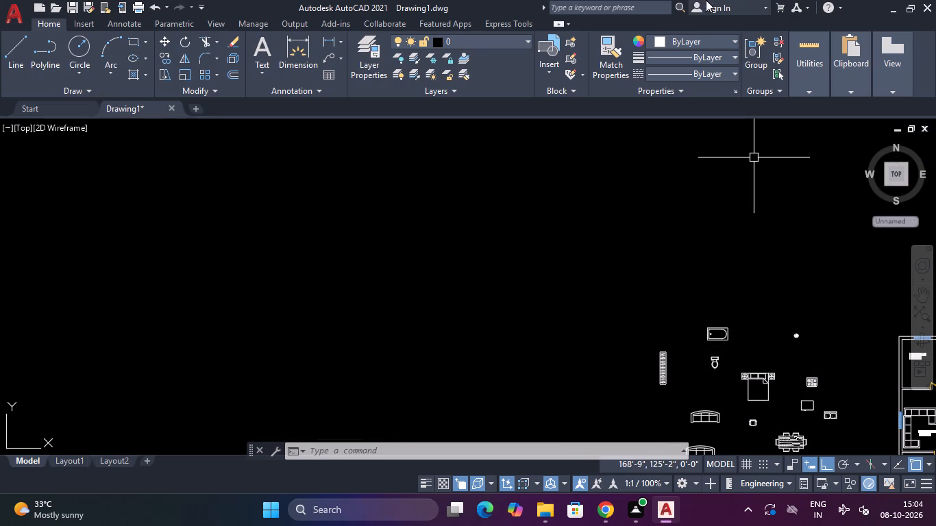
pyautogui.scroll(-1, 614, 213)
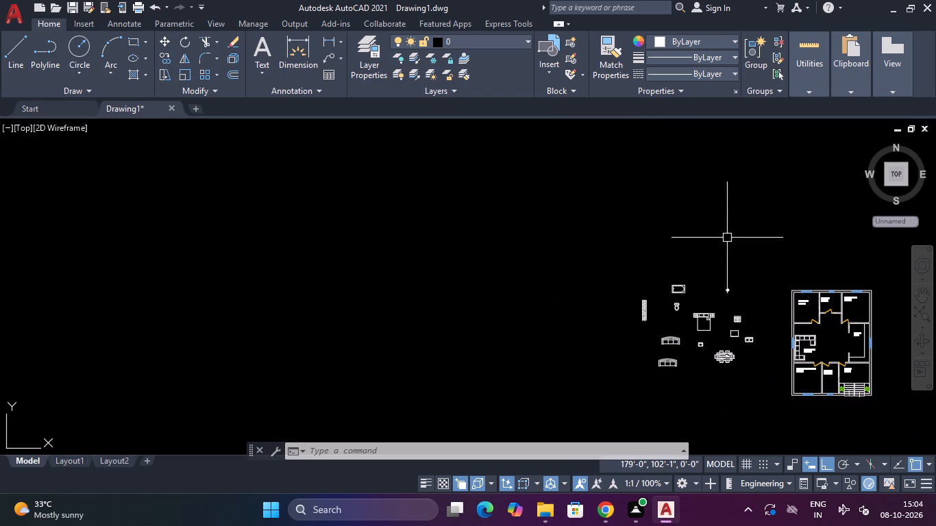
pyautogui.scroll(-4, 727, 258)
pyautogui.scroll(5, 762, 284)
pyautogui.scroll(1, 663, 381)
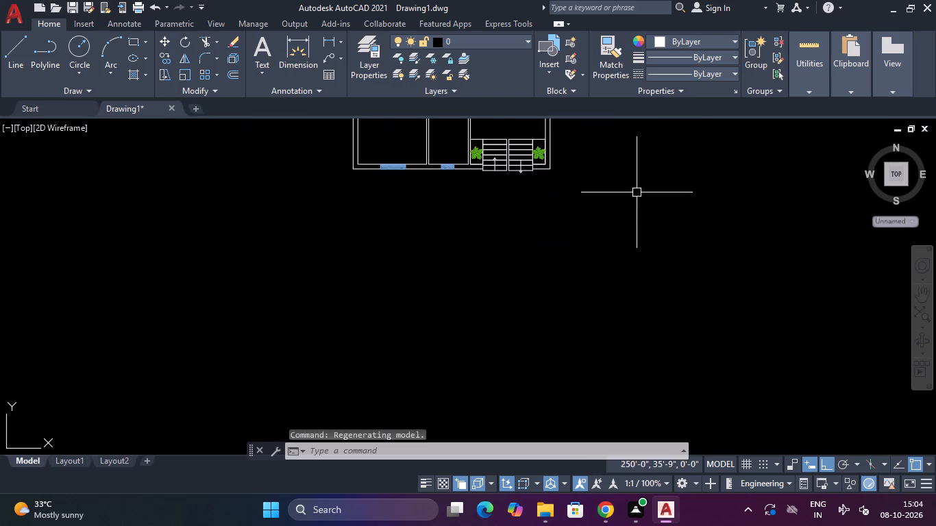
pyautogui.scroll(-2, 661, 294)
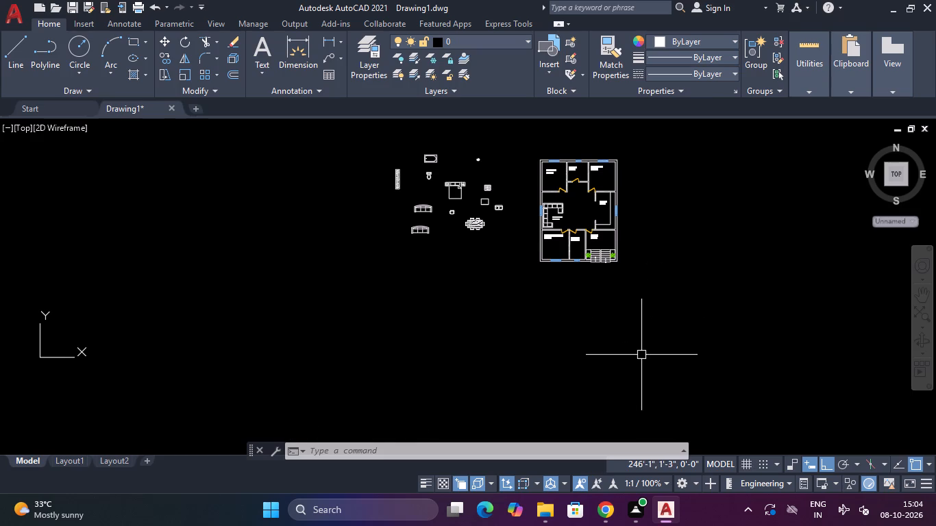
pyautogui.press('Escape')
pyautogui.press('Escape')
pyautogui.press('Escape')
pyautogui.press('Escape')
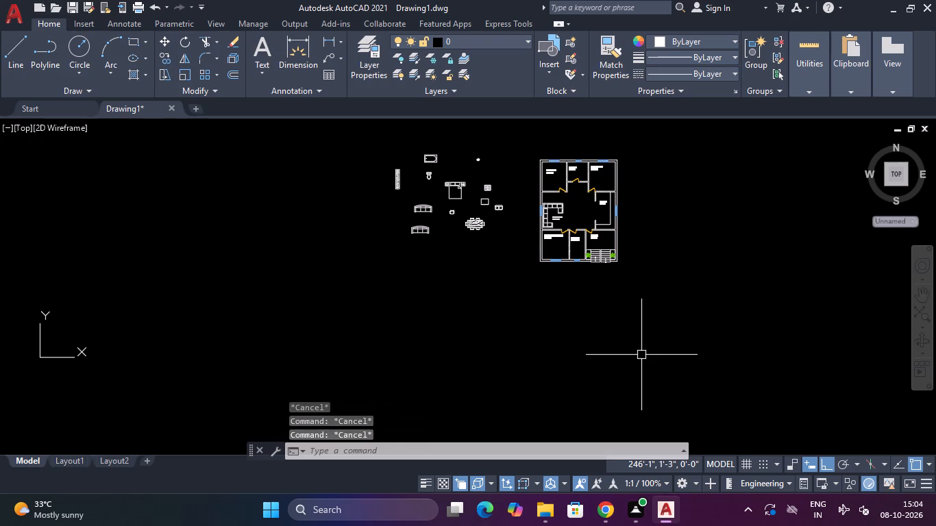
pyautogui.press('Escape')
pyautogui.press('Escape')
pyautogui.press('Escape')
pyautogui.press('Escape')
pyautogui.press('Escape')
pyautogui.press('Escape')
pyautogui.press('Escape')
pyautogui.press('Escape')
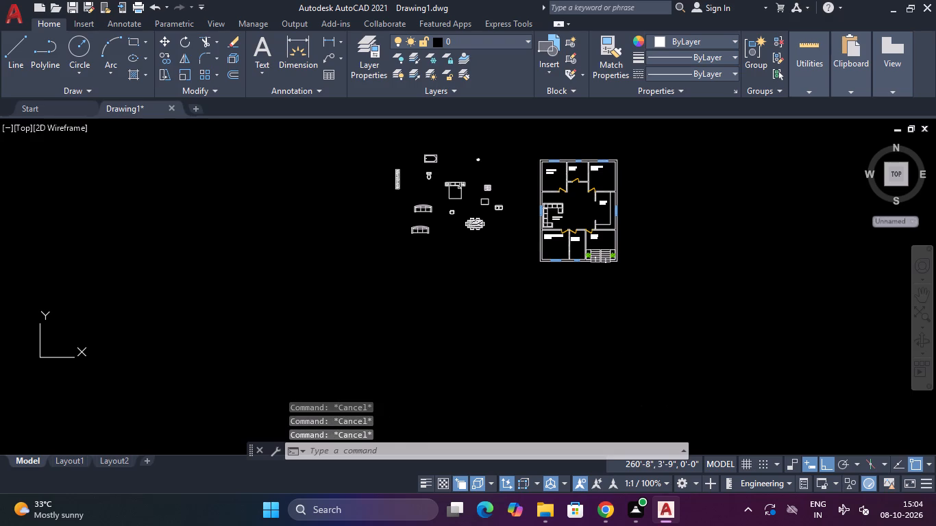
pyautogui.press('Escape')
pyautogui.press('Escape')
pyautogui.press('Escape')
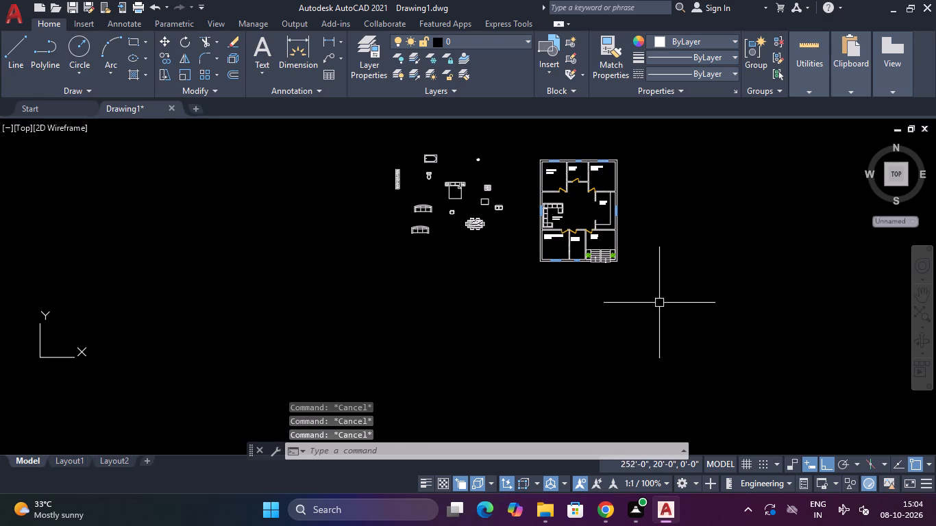
# Examine the floor plan's rooms alongside the loose furniture blocks waiting beside it.
pyautogui.scroll(-2, 671, 256)
pyautogui.scroll(6, 663, 255)
pyautogui.scroll(-6, 662, 250)
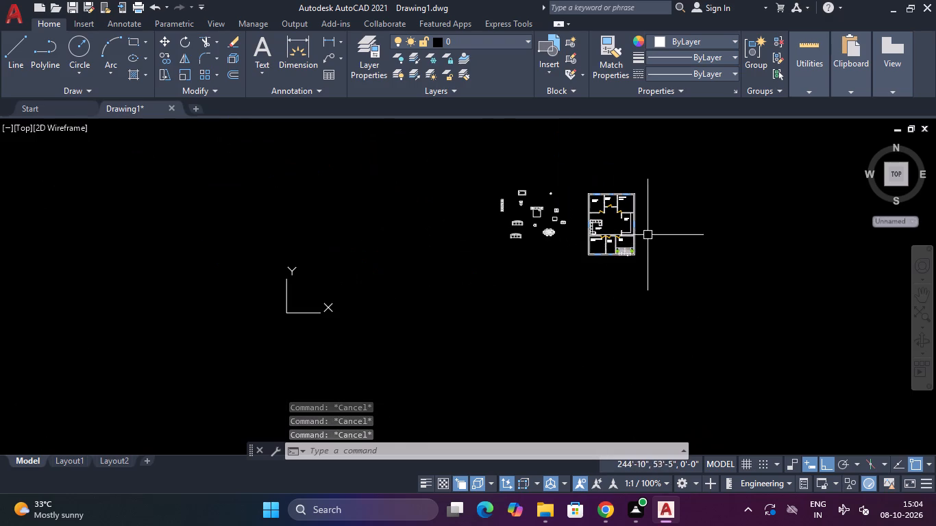
pyautogui.scroll(4, 602, 171)
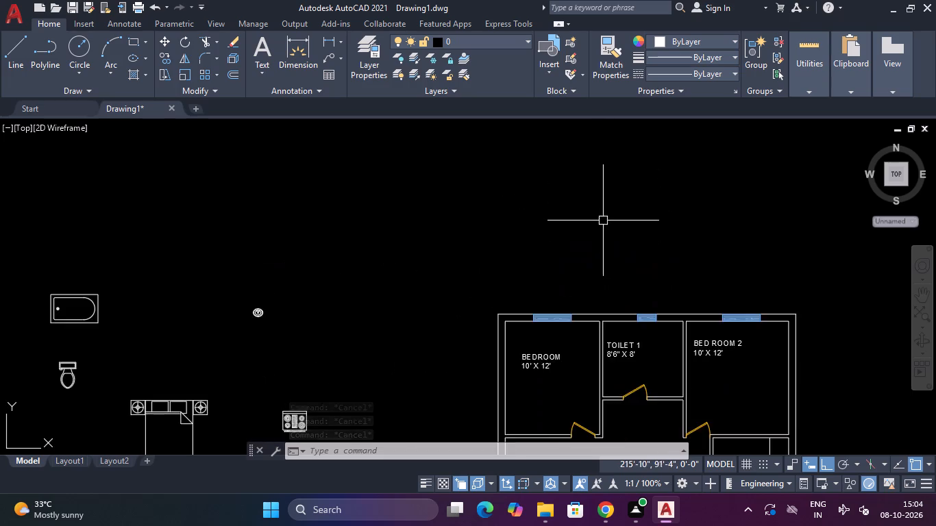
pyautogui.scroll(-3, 607, 236)
pyautogui.scroll(4, 528, 307)
pyautogui.scroll(-5, 442, 223)
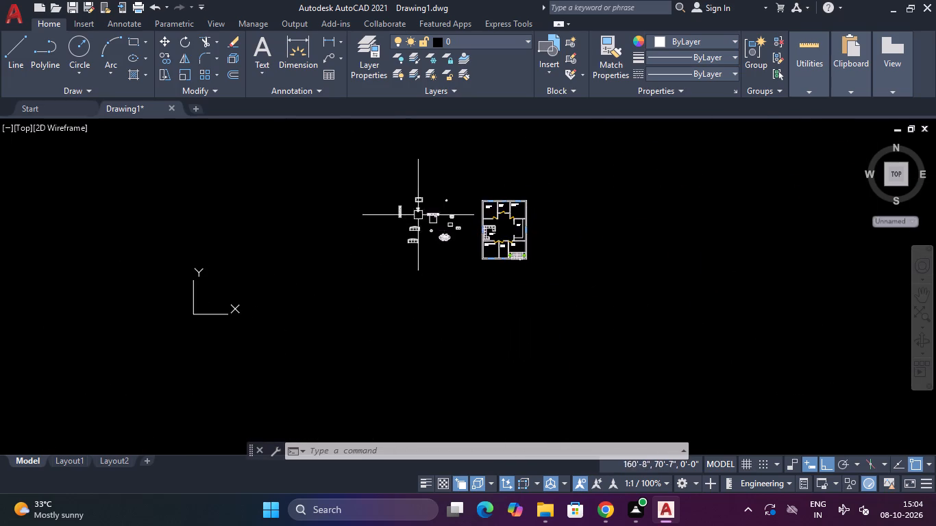
pyautogui.scroll(2, 406, 210)
pyautogui.scroll(-4, 405, 210)
pyautogui.scroll(4, 494, 207)
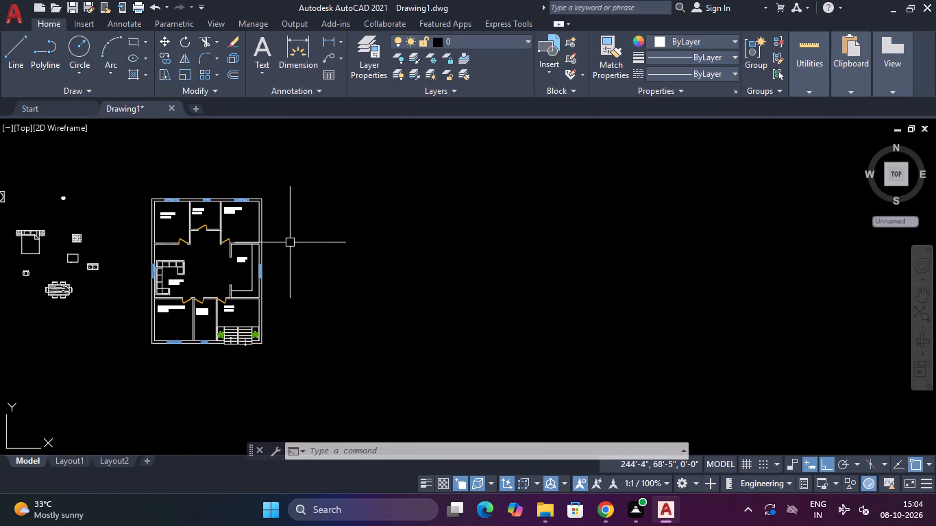
pyautogui.scroll(-2, 84, 275)
pyautogui.scroll(3, 77, 276)
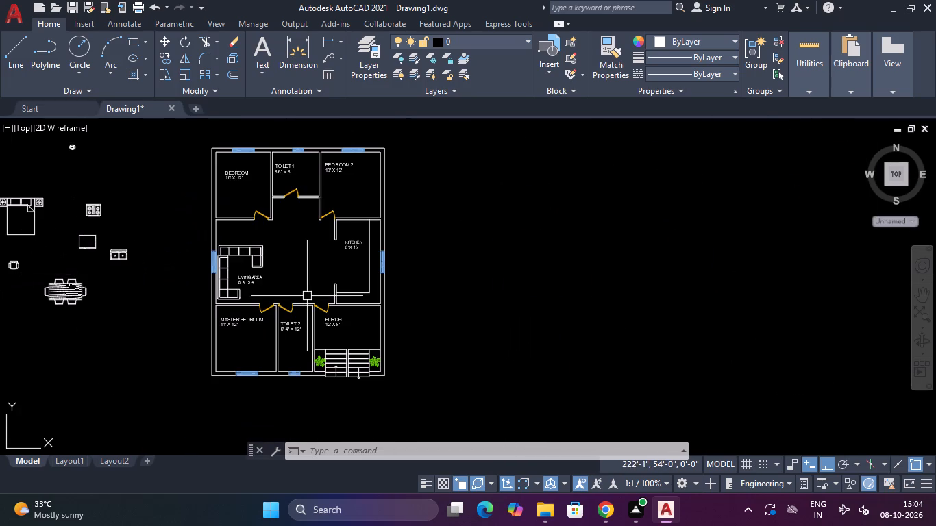
pyautogui.scroll(-3, 58, 247)
pyautogui.scroll(2, 3, 224)
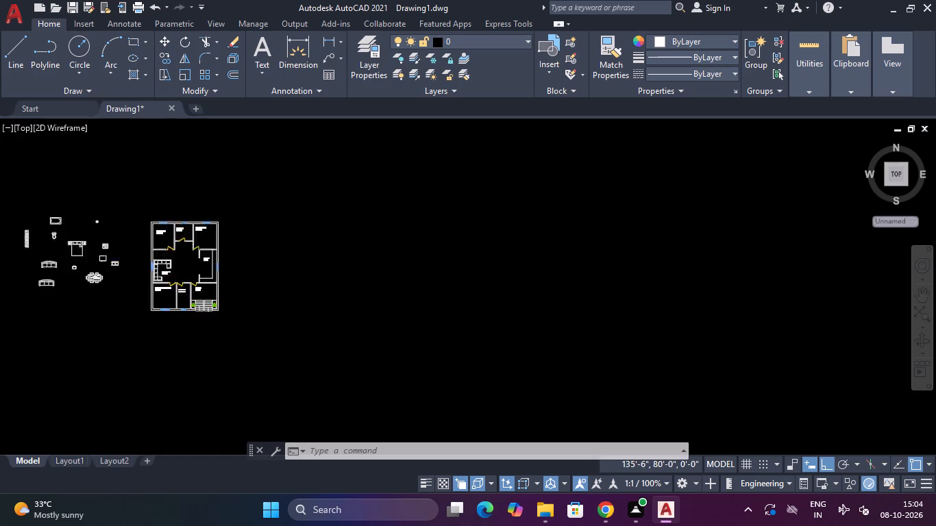
pyautogui.scroll(1, 3, 224)
pyautogui.scroll(-3, 260, 229)
pyautogui.scroll(2, 236, 264)
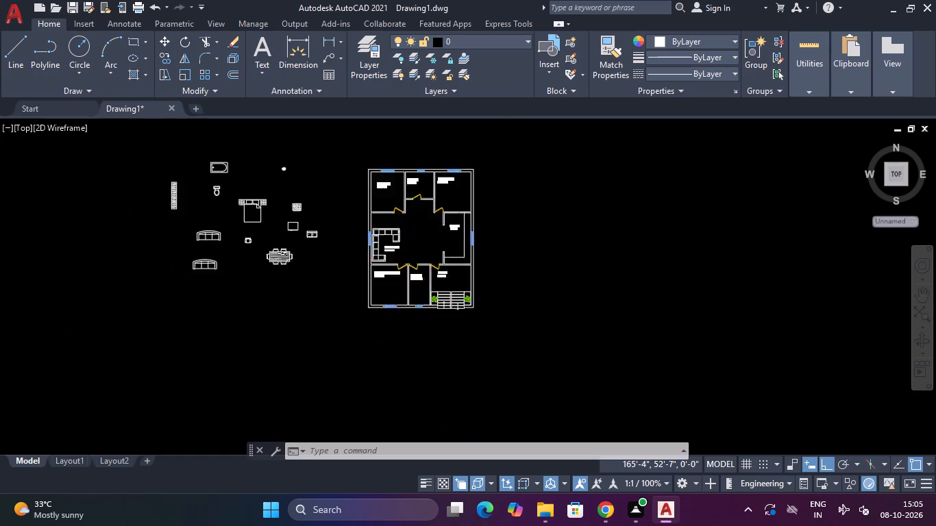
pyautogui.scroll(1, 237, 264)
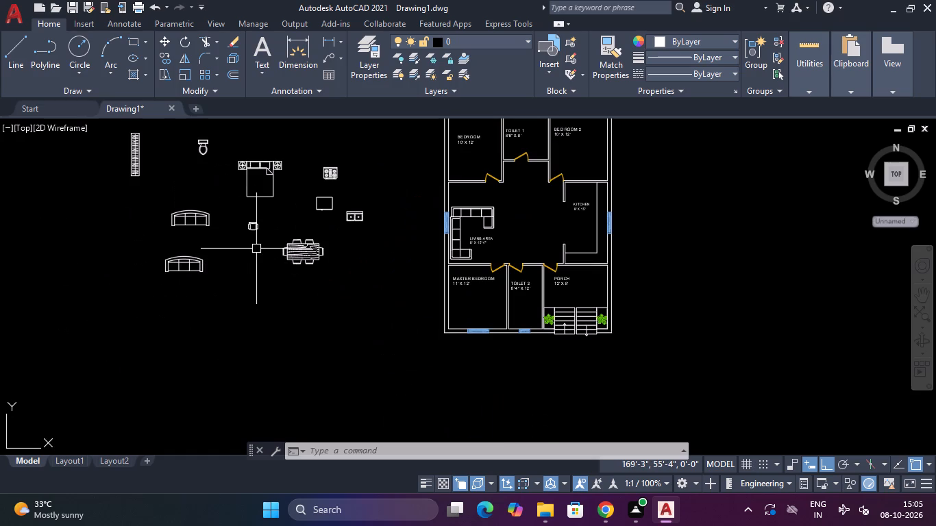
pyautogui.click(915, 291)
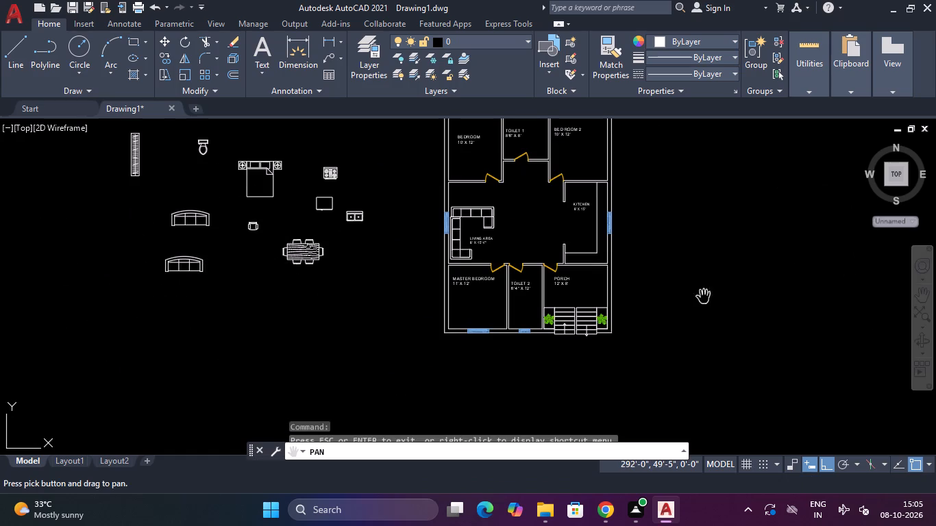
pyautogui.moveTo(356, 271); pyautogui.dragTo(362, 326)
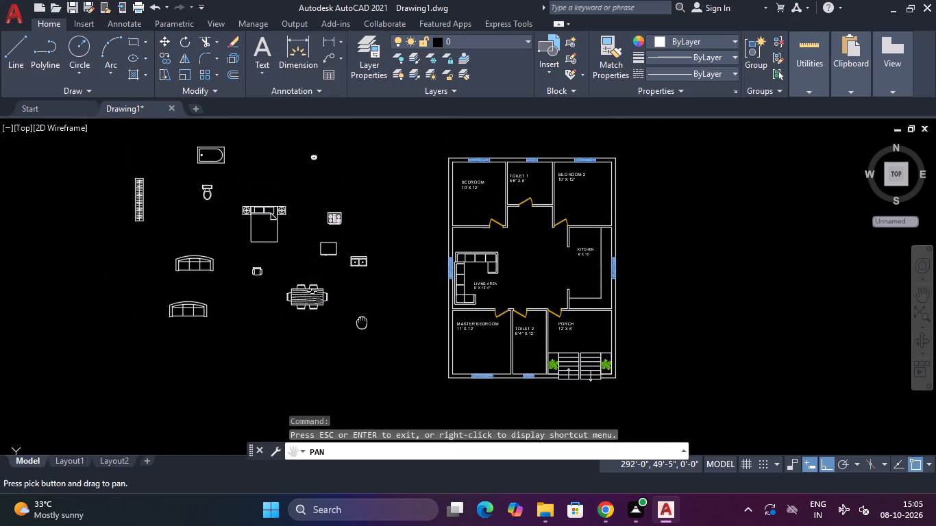
pyautogui.moveTo(362, 326); pyautogui.dragTo(362, 321)
pyautogui.moveTo(526, 210); pyautogui.dragTo(579, 221)
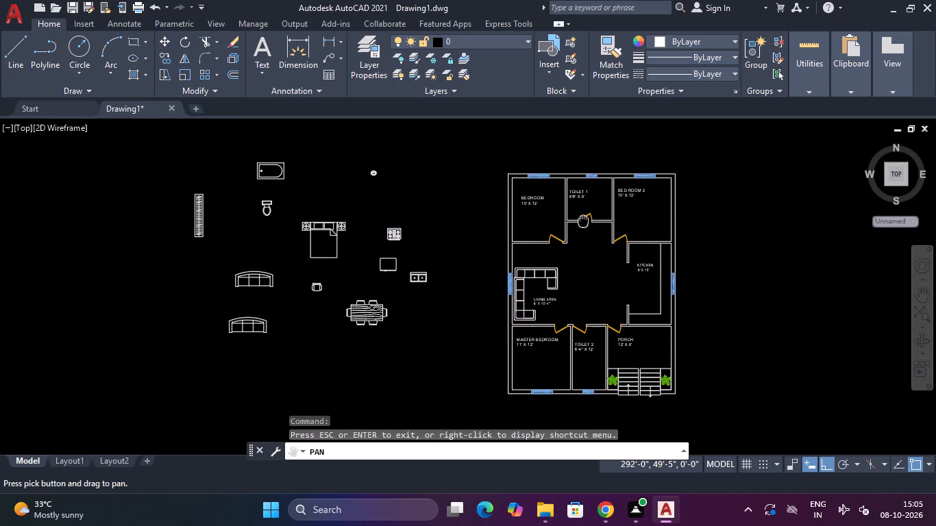
pyautogui.moveTo(579, 221); pyautogui.dragTo(572, 221)
pyautogui.press('Escape')
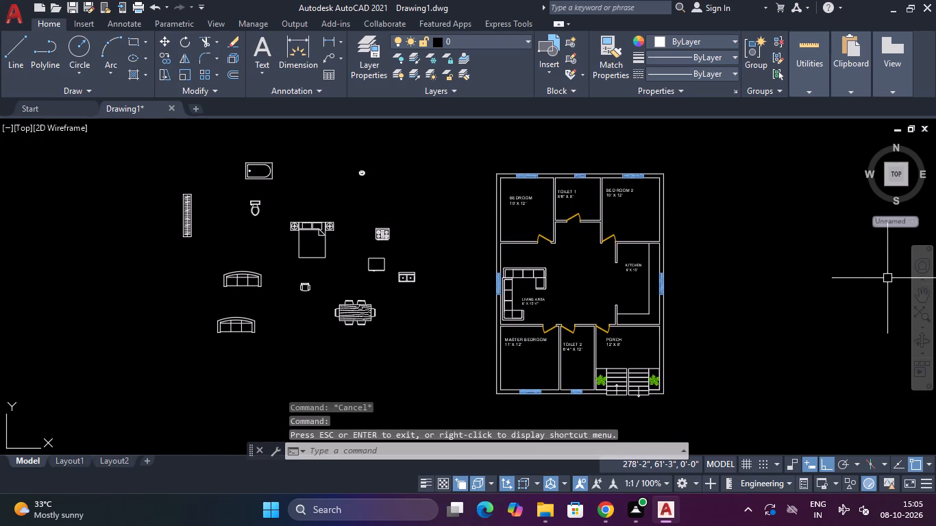
pyautogui.click(925, 290)
pyautogui.moveTo(456, 218); pyautogui.dragTo(493, 246)
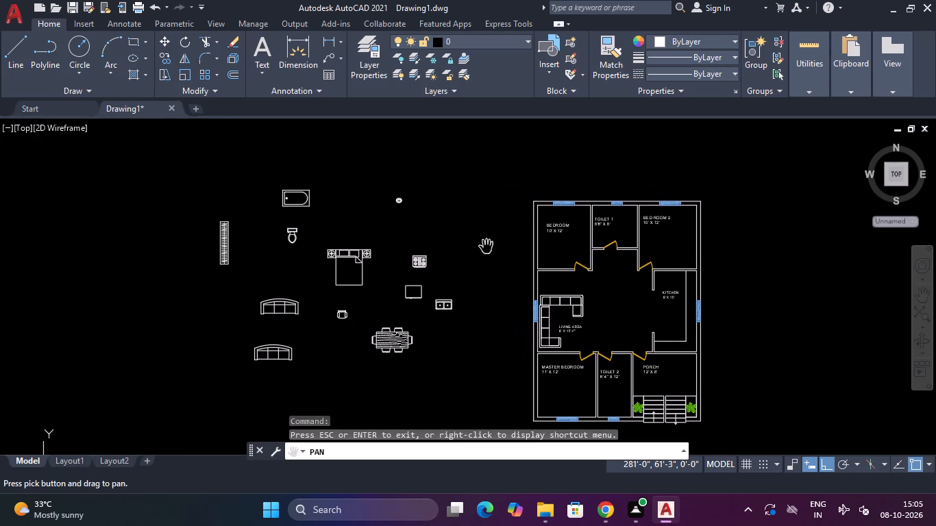
pyautogui.press('Escape')
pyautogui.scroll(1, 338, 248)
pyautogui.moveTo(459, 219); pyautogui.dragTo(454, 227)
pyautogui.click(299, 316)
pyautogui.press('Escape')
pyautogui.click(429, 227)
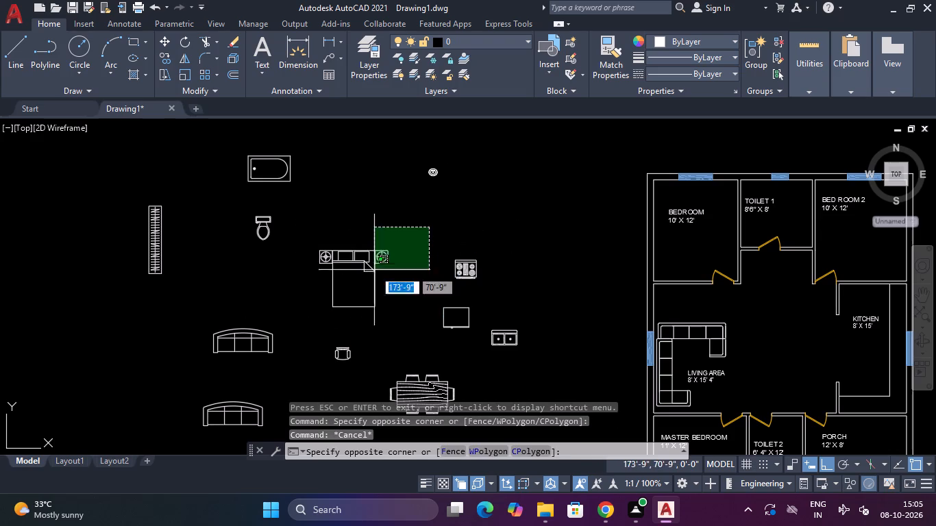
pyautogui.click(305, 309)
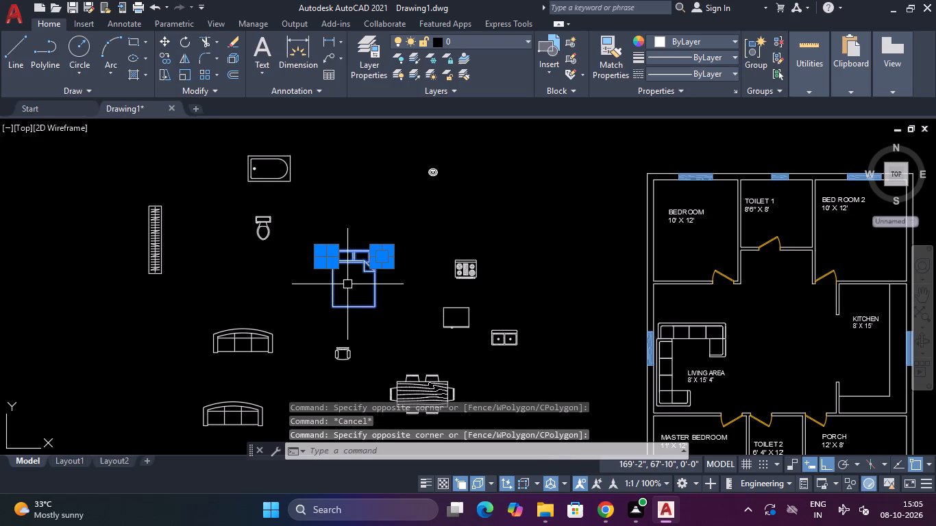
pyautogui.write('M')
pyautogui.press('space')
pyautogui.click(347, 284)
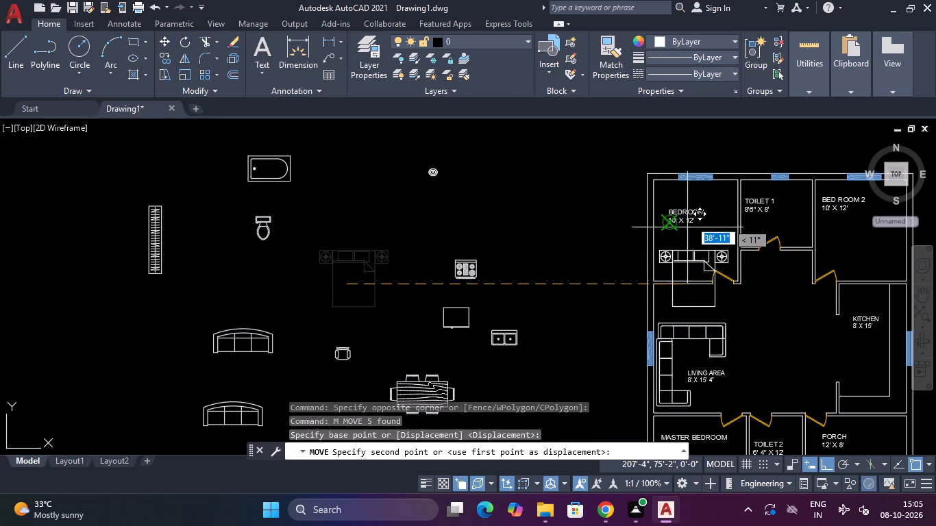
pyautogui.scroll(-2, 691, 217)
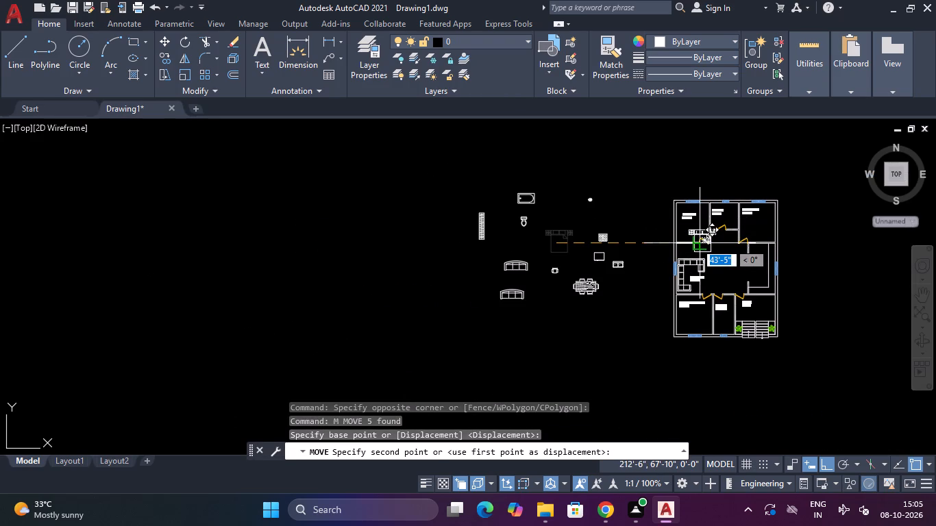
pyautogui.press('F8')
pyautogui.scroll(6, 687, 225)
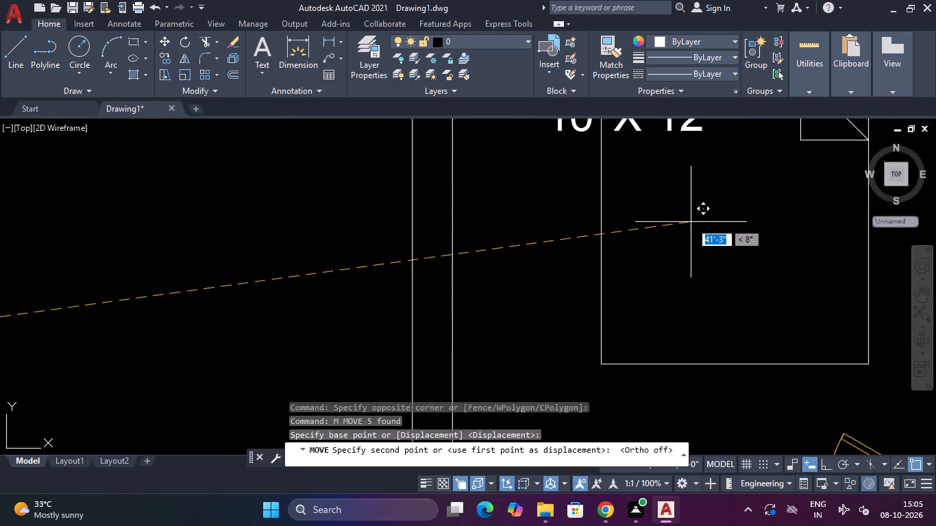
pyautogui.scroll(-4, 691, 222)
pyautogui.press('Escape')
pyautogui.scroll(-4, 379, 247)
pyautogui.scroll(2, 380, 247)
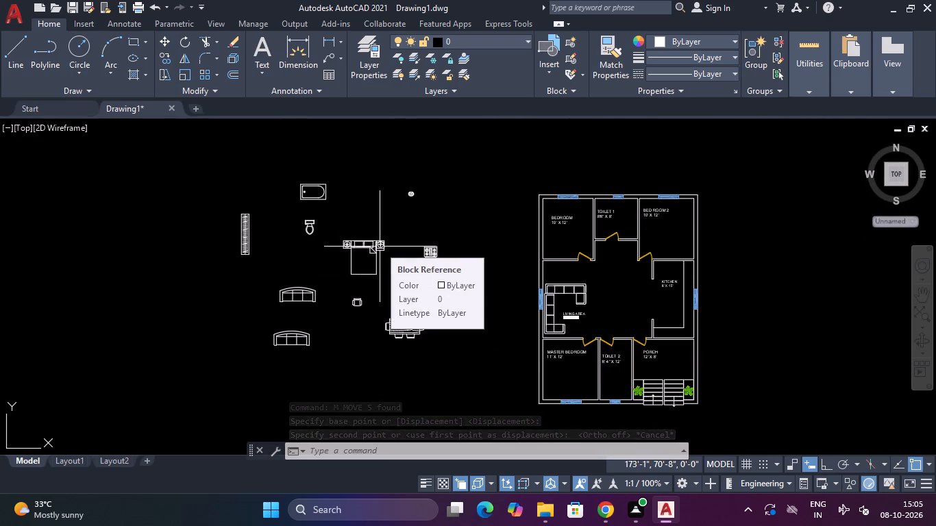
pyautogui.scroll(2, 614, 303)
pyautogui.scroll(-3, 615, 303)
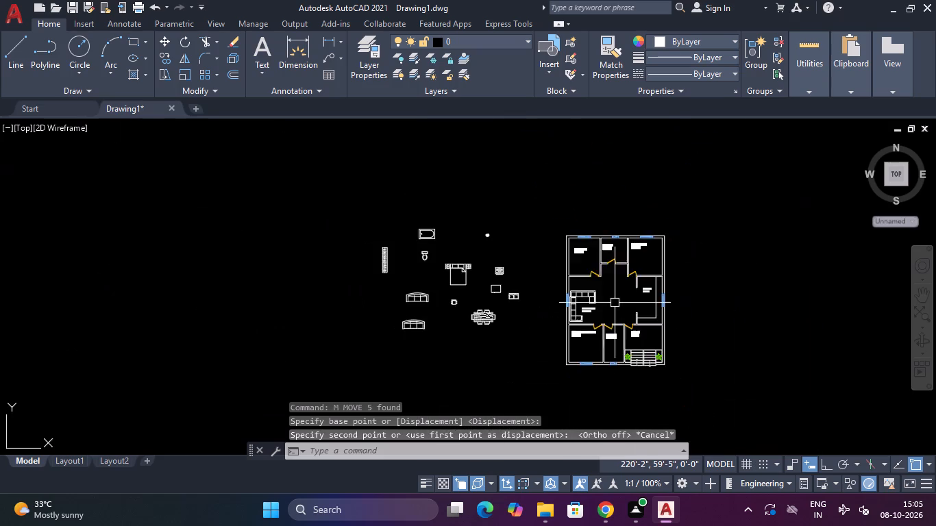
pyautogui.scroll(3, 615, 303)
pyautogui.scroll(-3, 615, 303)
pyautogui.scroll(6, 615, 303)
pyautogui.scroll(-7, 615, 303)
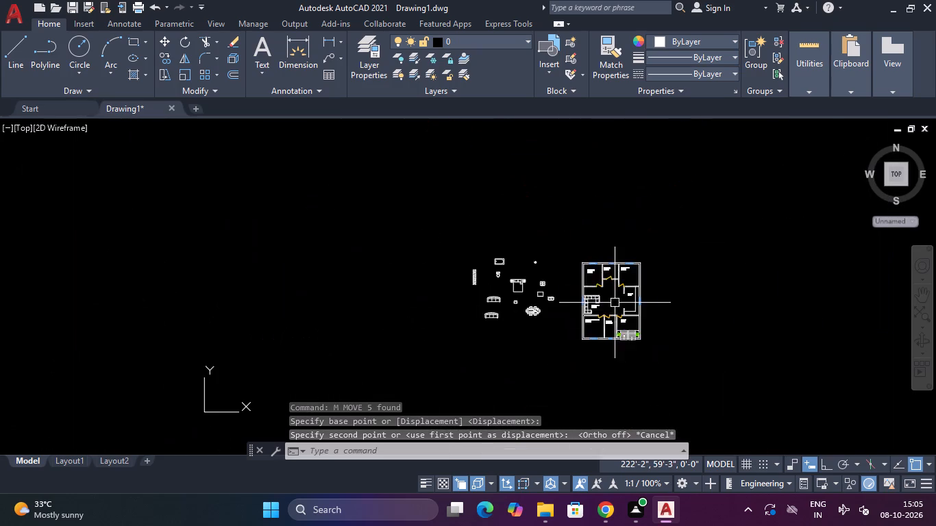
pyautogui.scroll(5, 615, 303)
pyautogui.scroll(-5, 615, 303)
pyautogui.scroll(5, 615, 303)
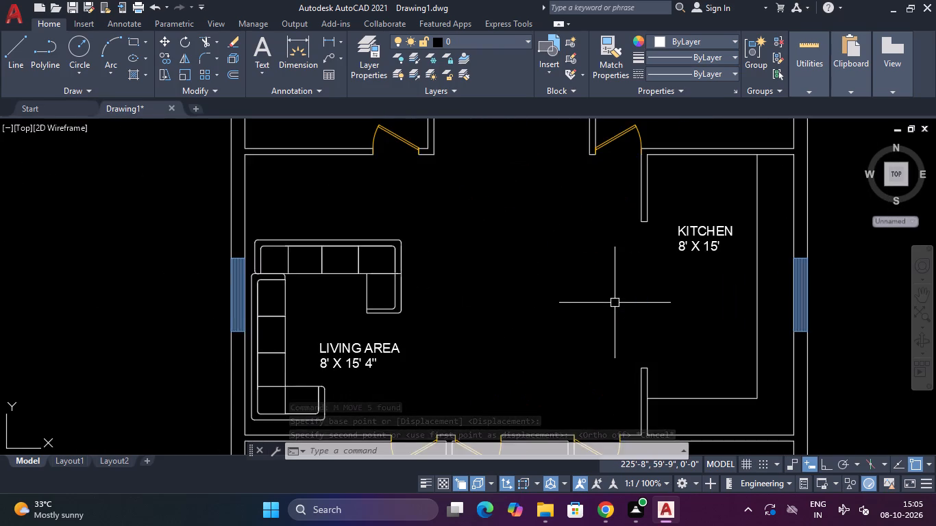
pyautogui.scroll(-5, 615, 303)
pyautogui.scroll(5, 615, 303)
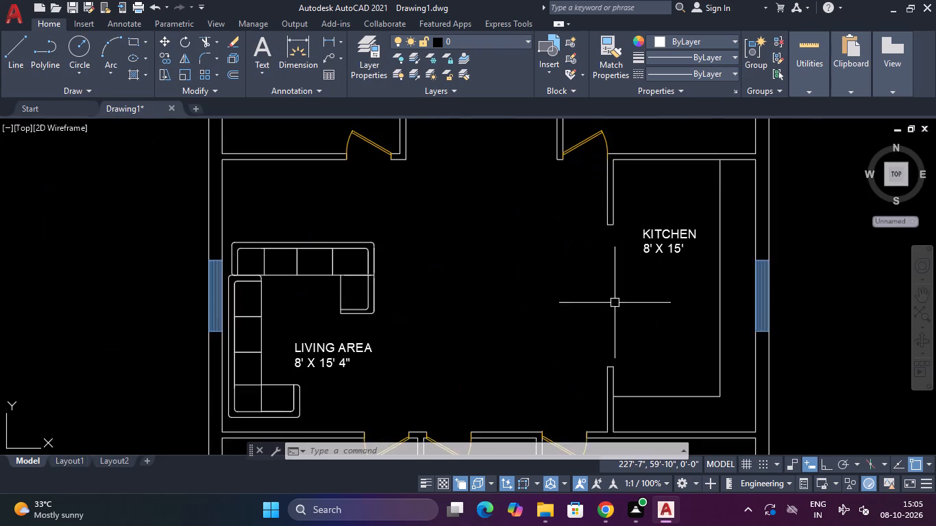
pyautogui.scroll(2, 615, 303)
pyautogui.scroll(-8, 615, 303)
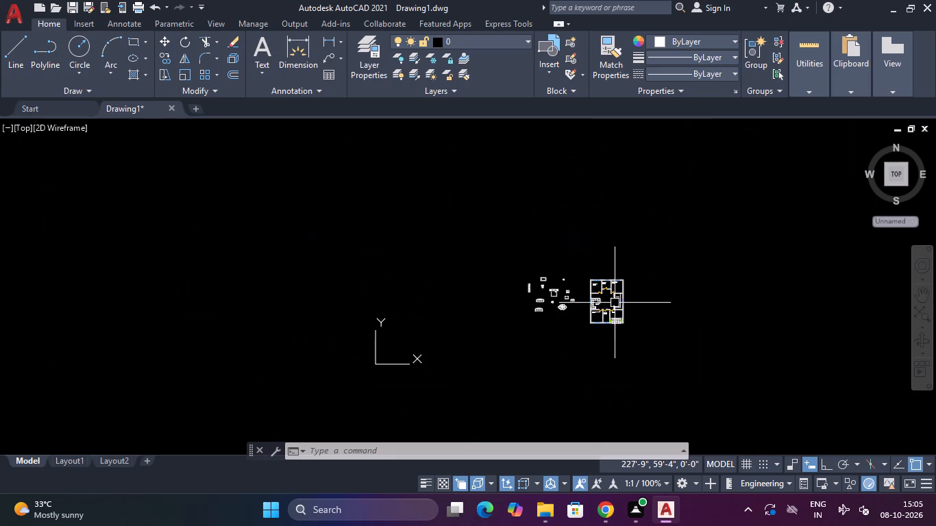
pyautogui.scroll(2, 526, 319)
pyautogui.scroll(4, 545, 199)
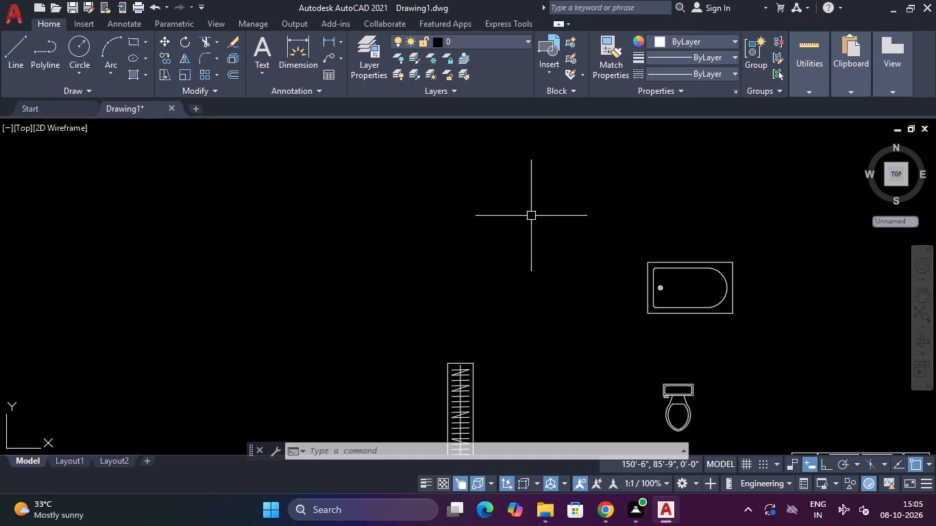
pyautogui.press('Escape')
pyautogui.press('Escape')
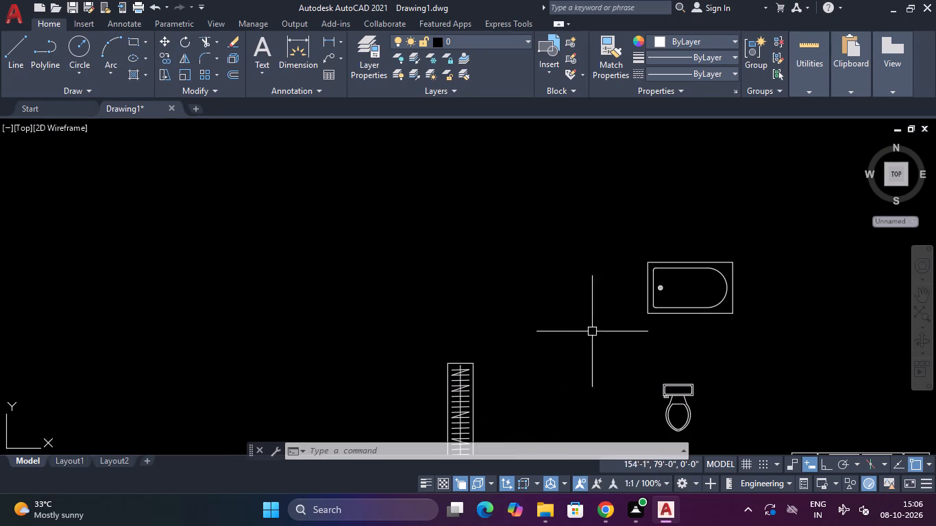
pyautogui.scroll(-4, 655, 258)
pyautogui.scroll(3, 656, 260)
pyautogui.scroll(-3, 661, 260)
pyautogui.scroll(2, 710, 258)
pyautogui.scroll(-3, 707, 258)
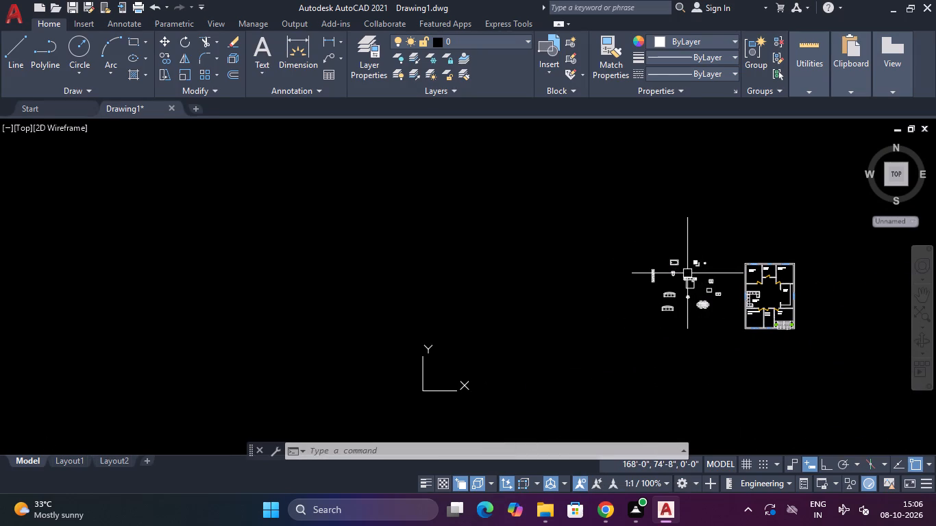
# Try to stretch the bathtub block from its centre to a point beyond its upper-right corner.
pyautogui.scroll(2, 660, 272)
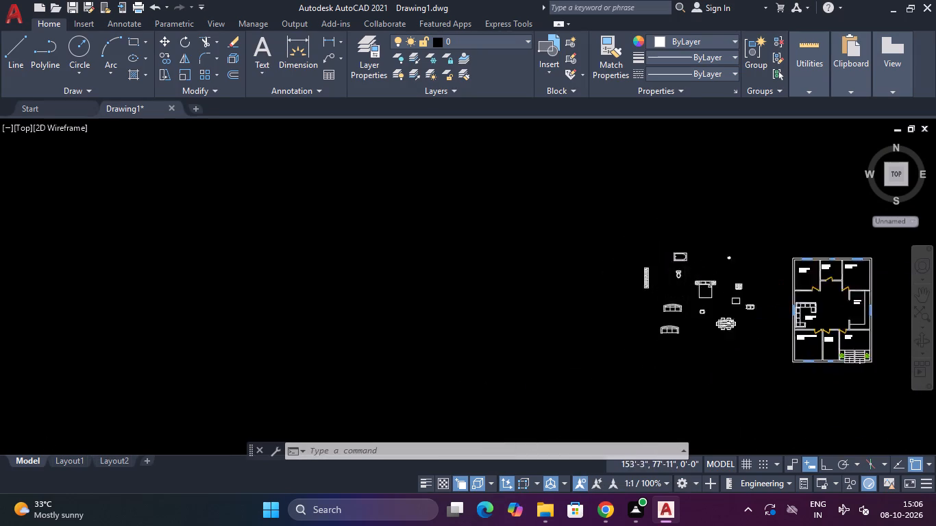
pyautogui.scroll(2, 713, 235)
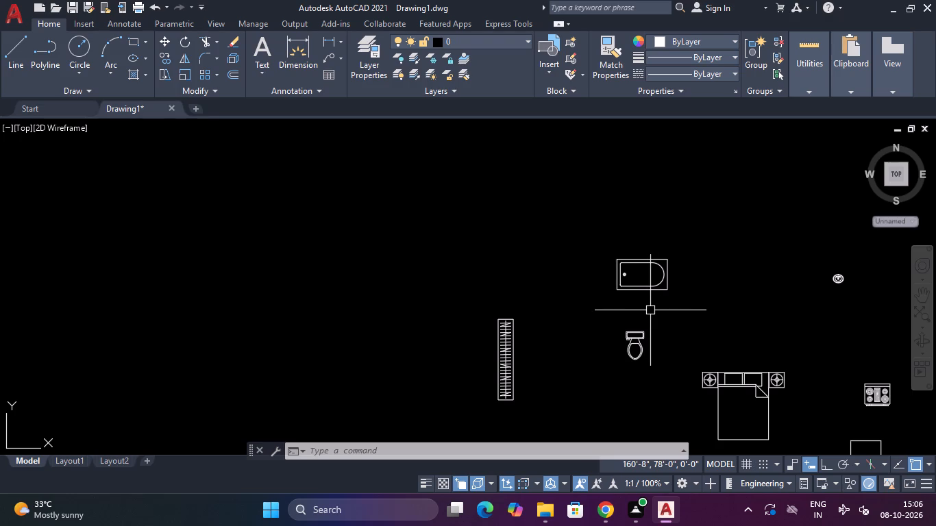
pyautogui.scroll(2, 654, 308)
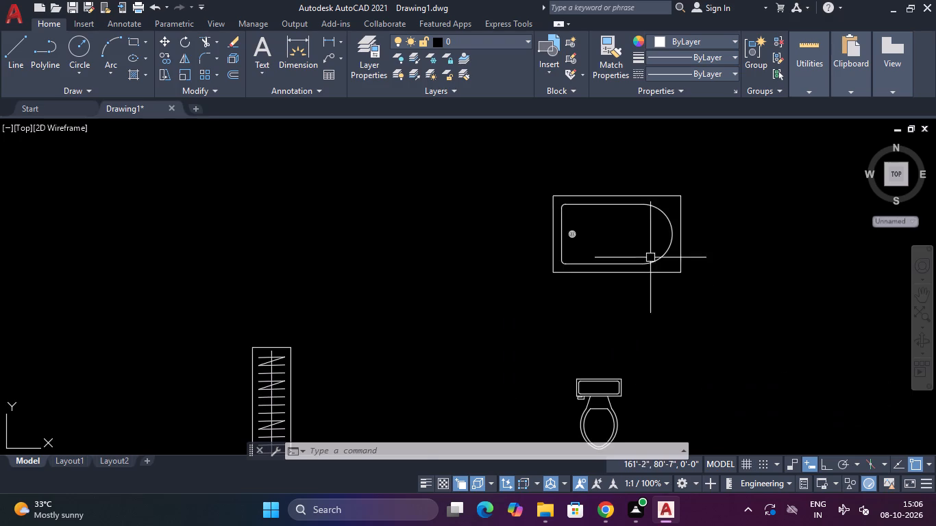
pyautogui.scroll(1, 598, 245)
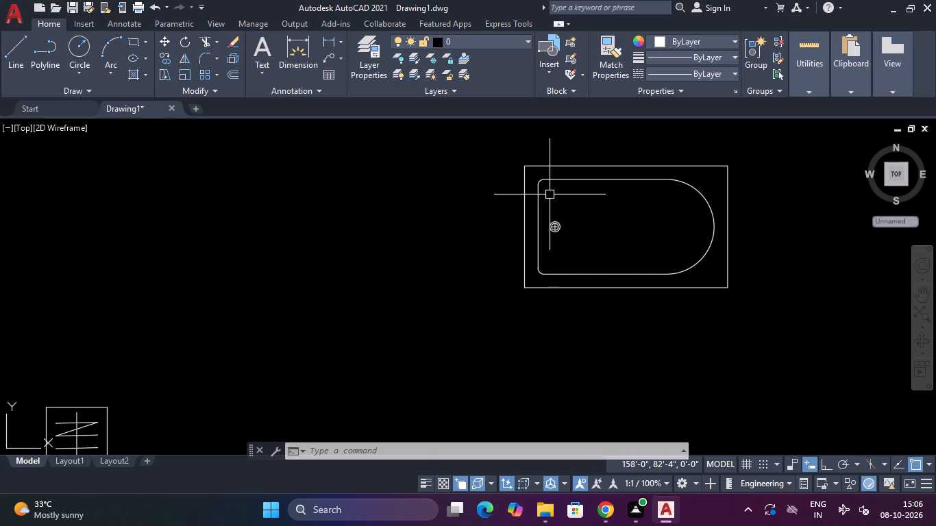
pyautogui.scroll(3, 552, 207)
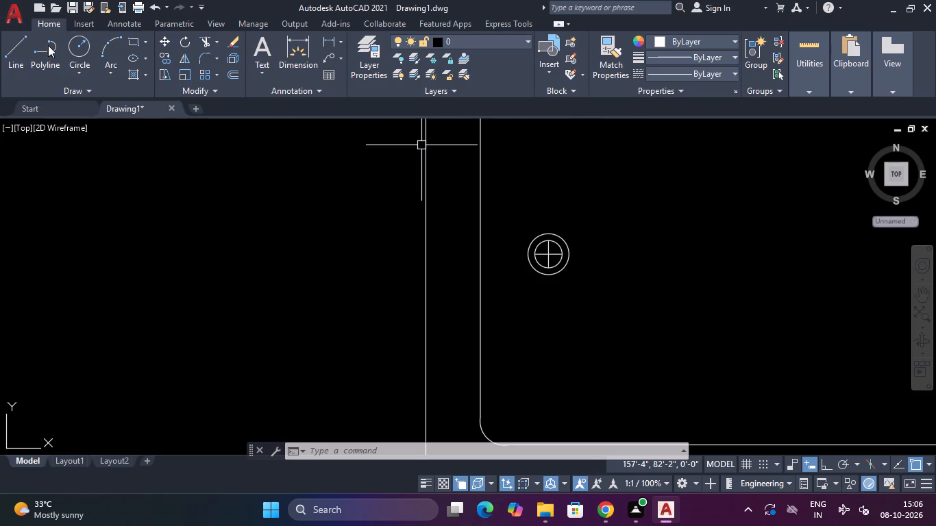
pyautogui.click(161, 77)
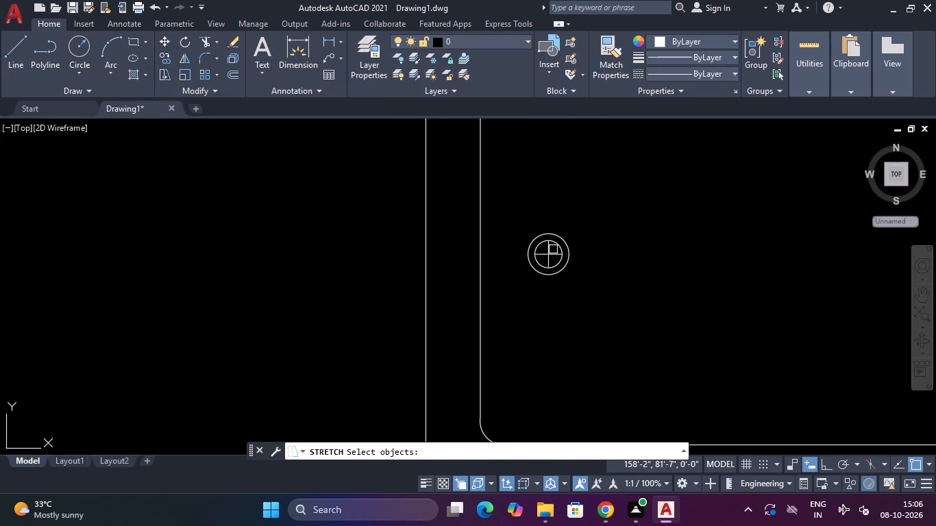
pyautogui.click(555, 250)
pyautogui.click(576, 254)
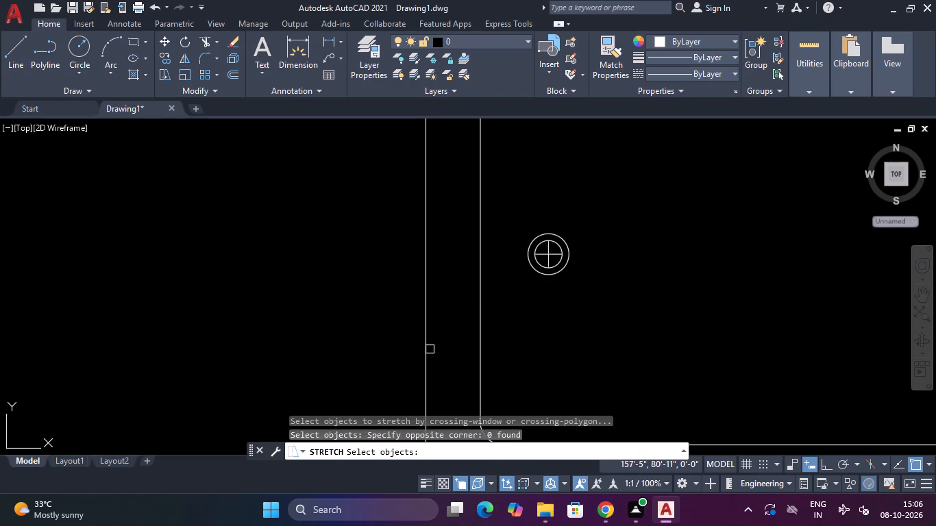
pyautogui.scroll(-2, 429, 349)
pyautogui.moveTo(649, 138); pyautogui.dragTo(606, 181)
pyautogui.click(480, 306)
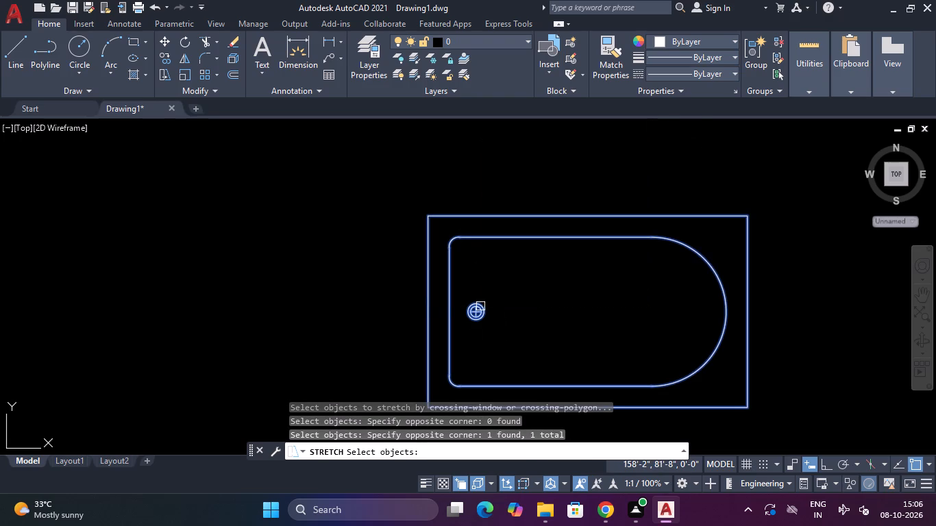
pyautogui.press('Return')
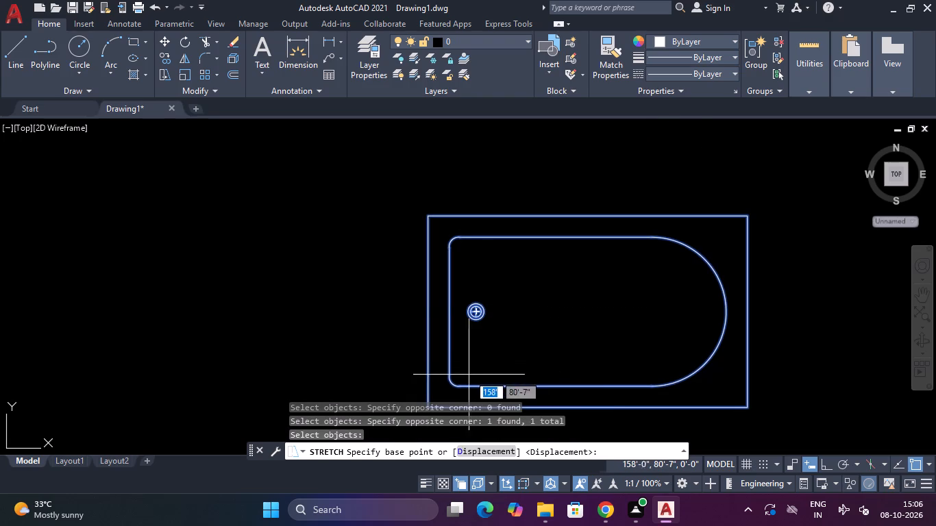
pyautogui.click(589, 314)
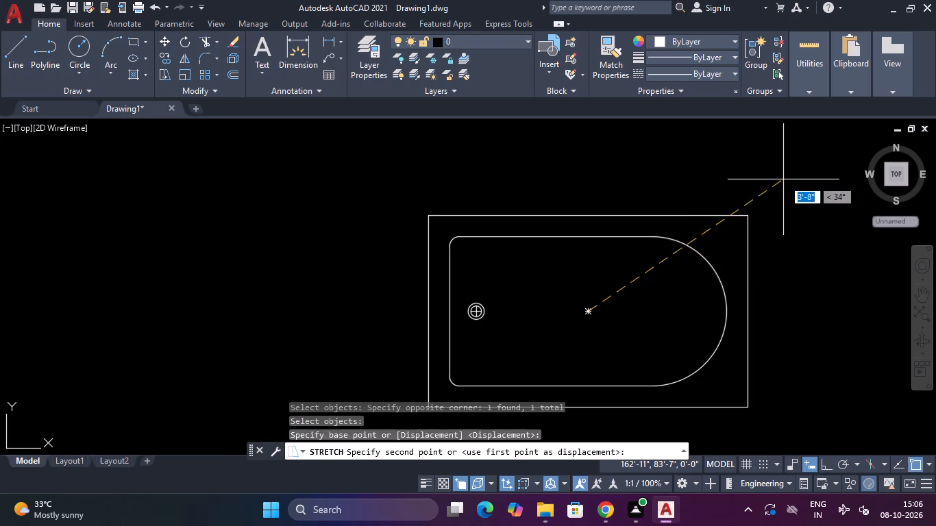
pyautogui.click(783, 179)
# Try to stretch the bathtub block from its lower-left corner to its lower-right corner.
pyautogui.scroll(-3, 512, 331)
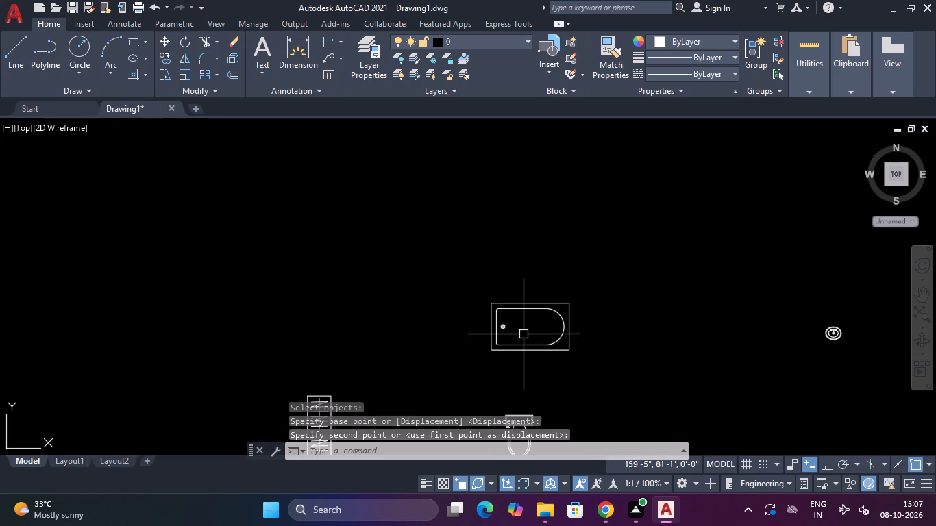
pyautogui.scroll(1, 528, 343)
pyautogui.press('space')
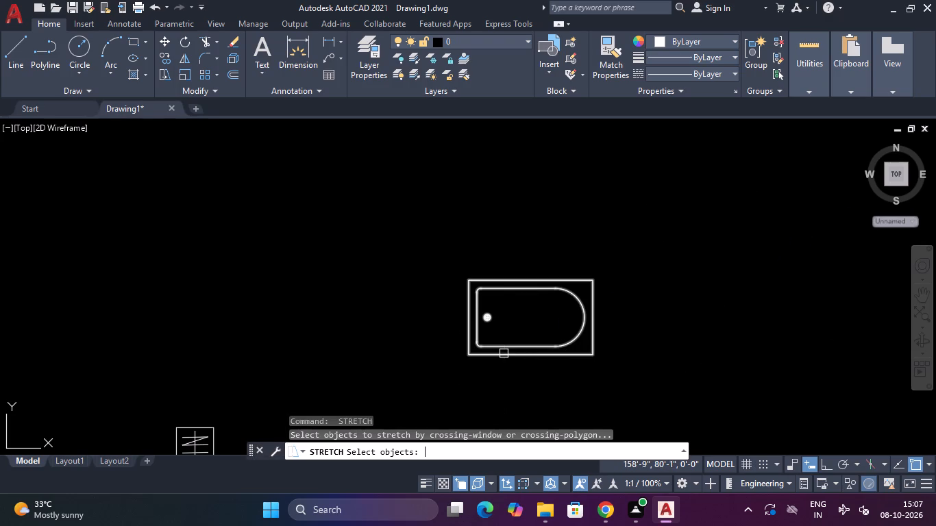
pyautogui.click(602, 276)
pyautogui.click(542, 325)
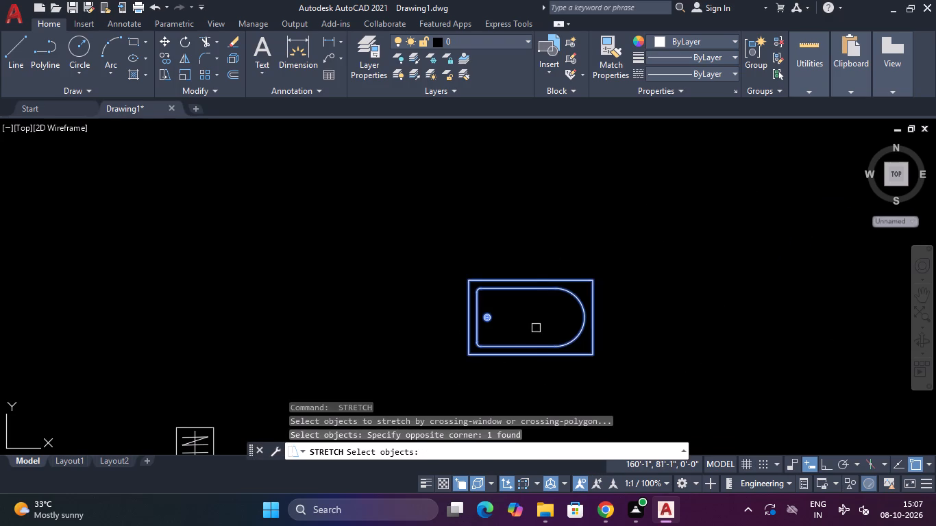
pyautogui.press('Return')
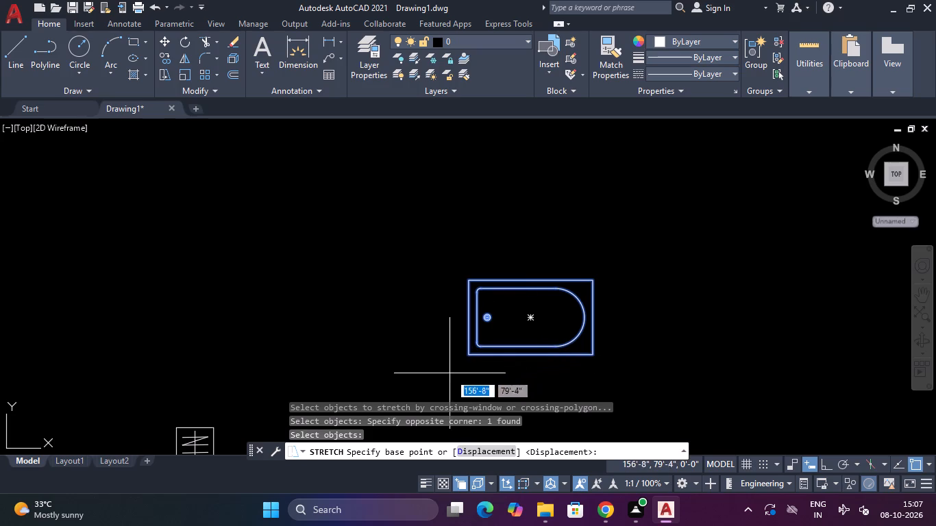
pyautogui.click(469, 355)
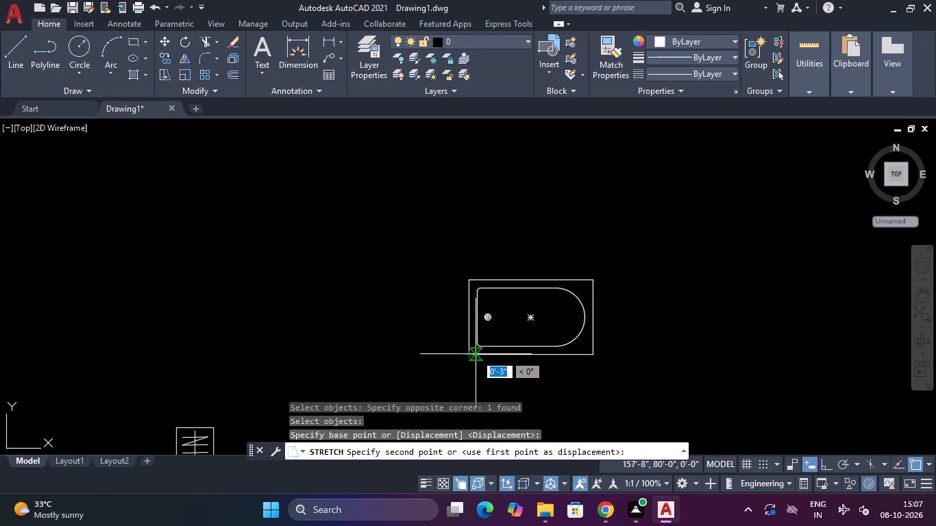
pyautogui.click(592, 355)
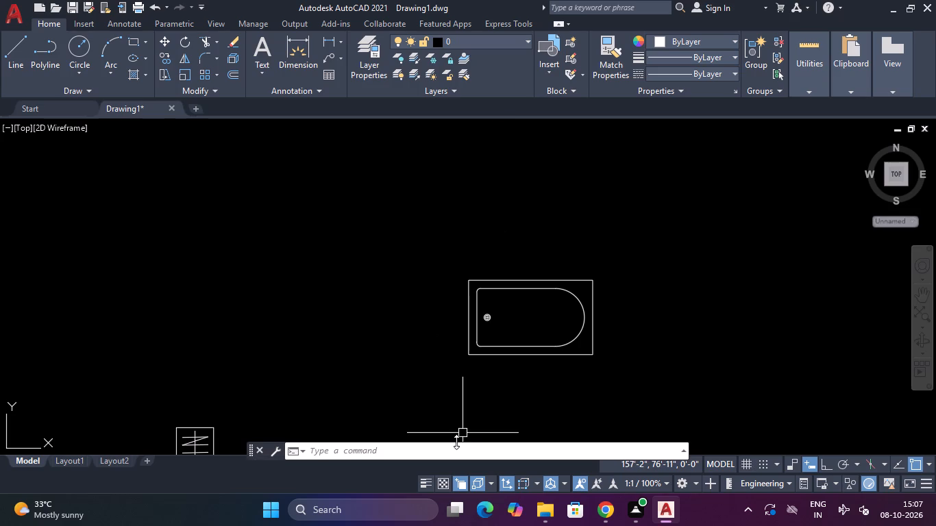
# Examine the loose furniture blocks beside the floor plan, including the bathtub and the bed with its side tables.
pyautogui.scroll(-2, 456, 442)
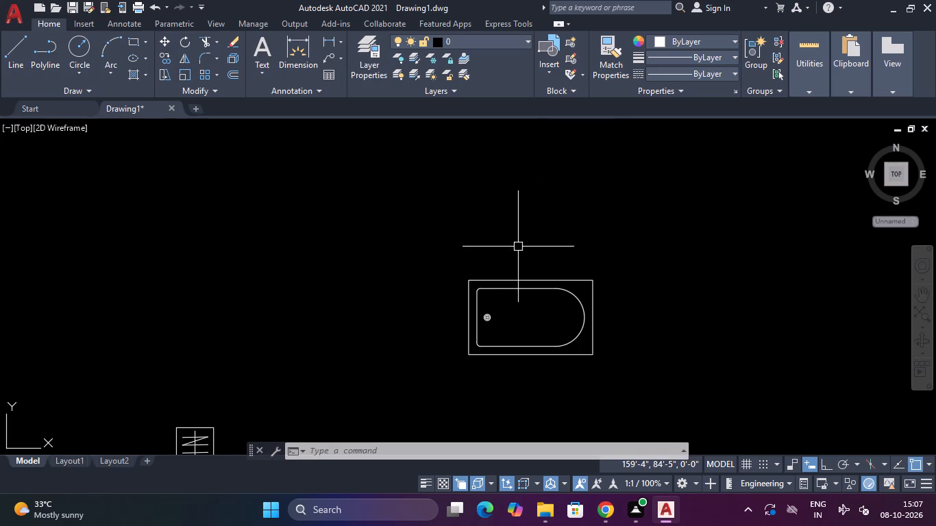
pyautogui.scroll(-1, 519, 247)
pyautogui.scroll(1, 519, 246)
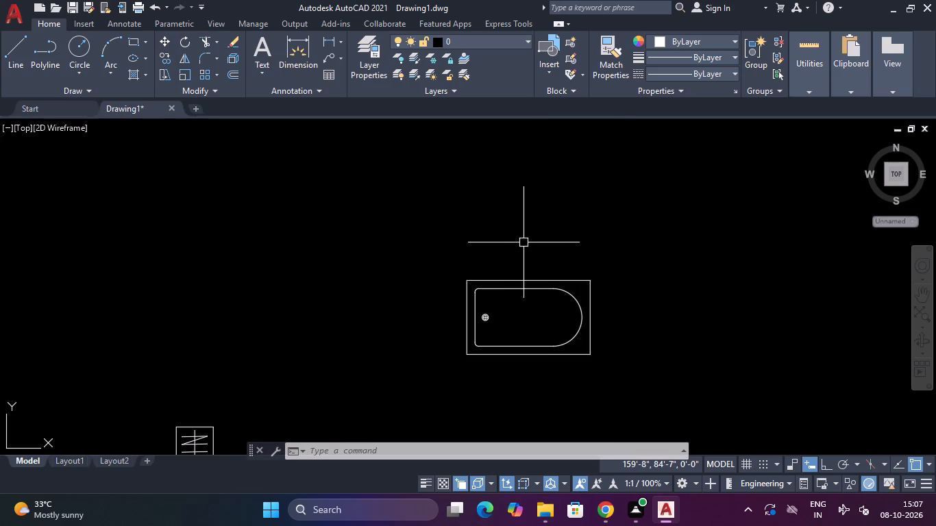
pyautogui.scroll(-2, 524, 241)
pyautogui.scroll(3, 524, 241)
pyautogui.scroll(-5, 524, 241)
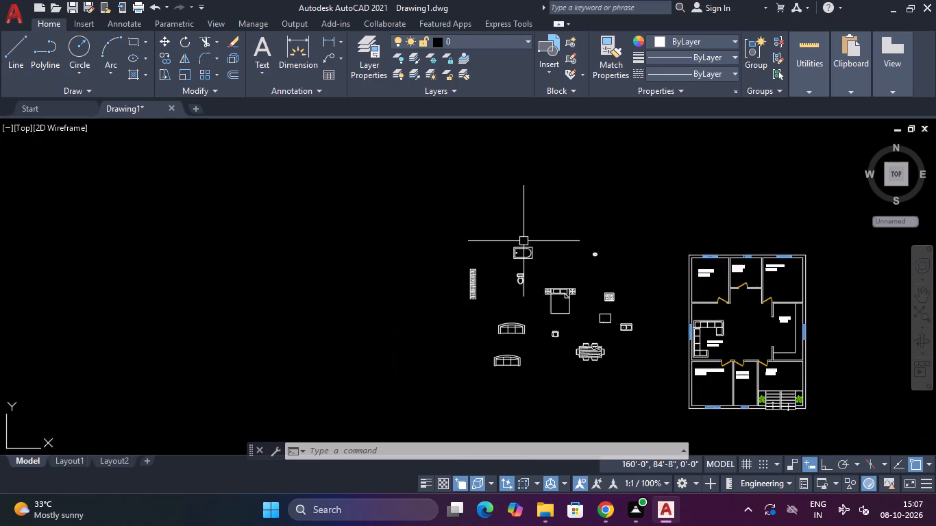
pyautogui.scroll(-1, 524, 241)
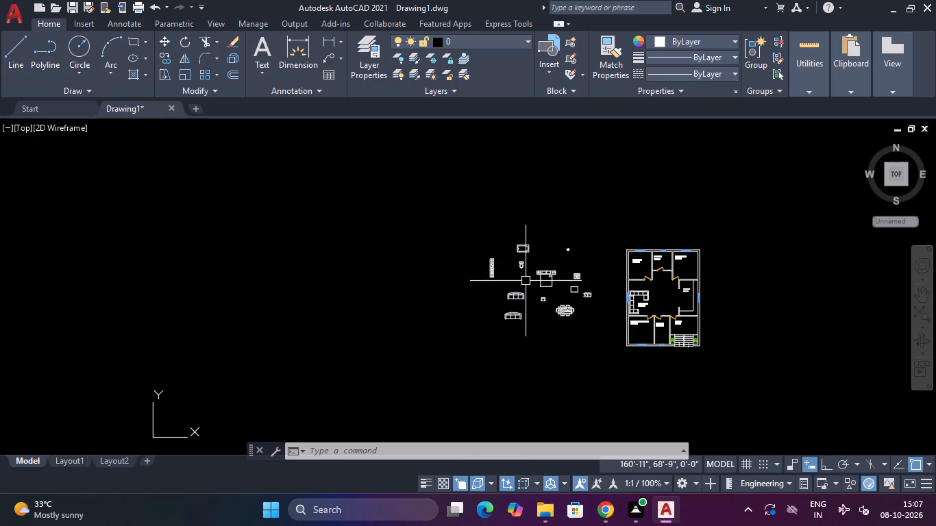
pyautogui.scroll(1, 510, 361)
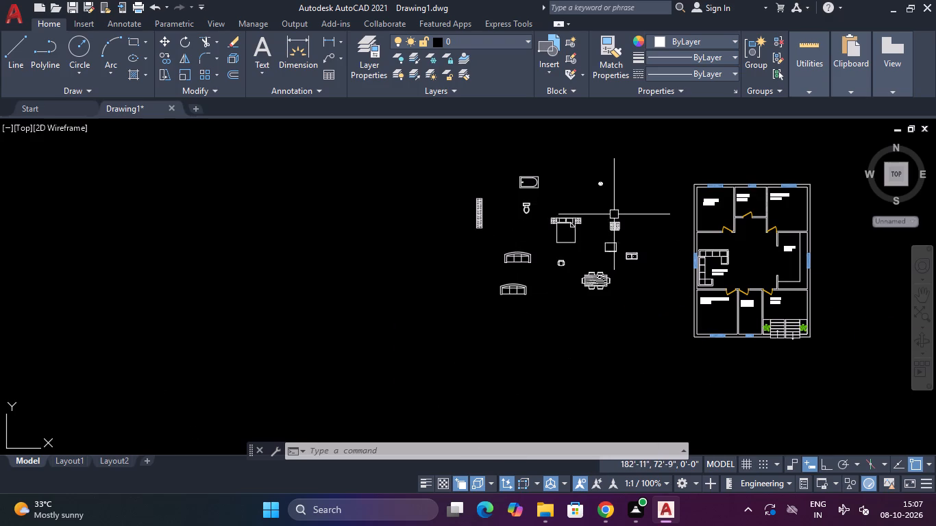
pyautogui.scroll(2, 615, 216)
pyautogui.scroll(-2, 604, 235)
pyautogui.scroll(5, 557, 246)
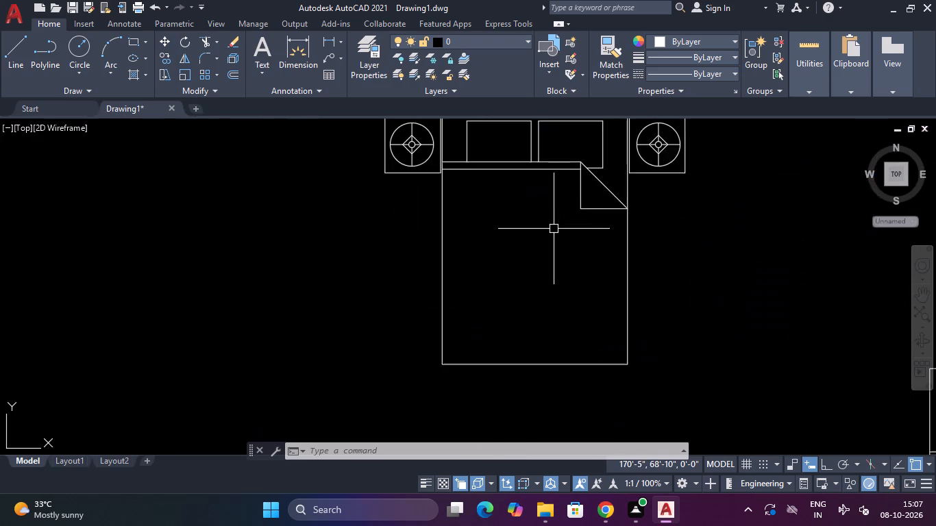
pyautogui.scroll(-4, 553, 227)
pyautogui.scroll(6, 558, 214)
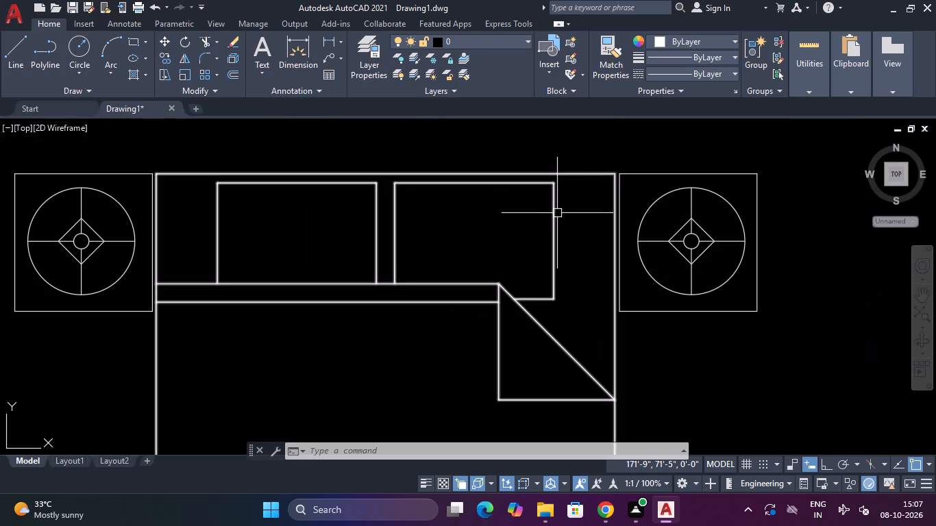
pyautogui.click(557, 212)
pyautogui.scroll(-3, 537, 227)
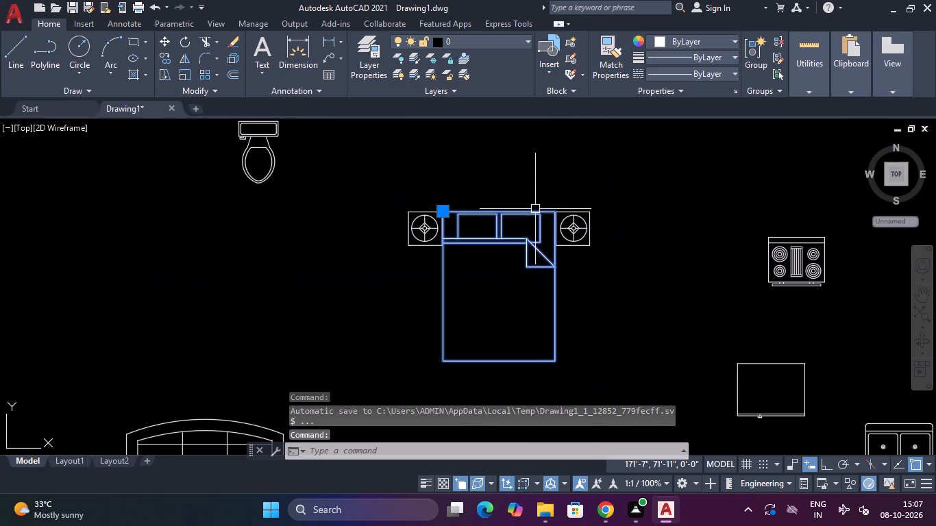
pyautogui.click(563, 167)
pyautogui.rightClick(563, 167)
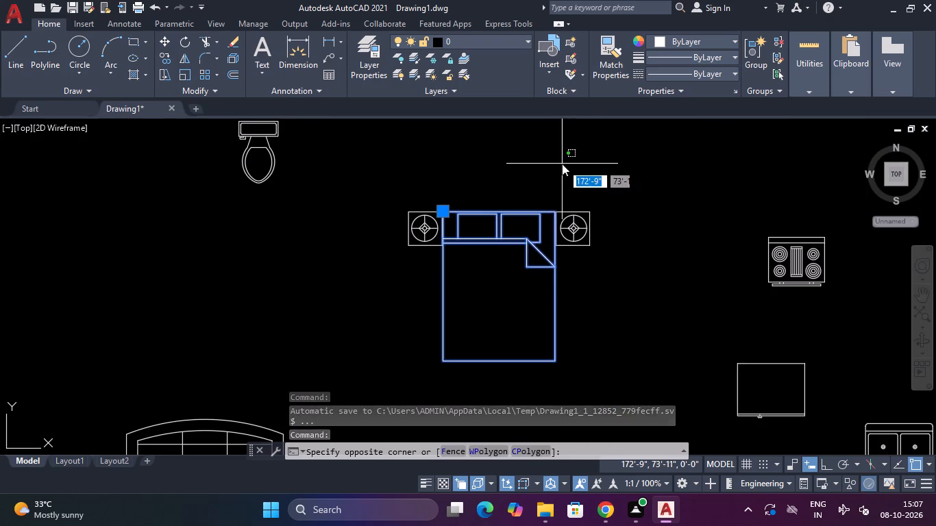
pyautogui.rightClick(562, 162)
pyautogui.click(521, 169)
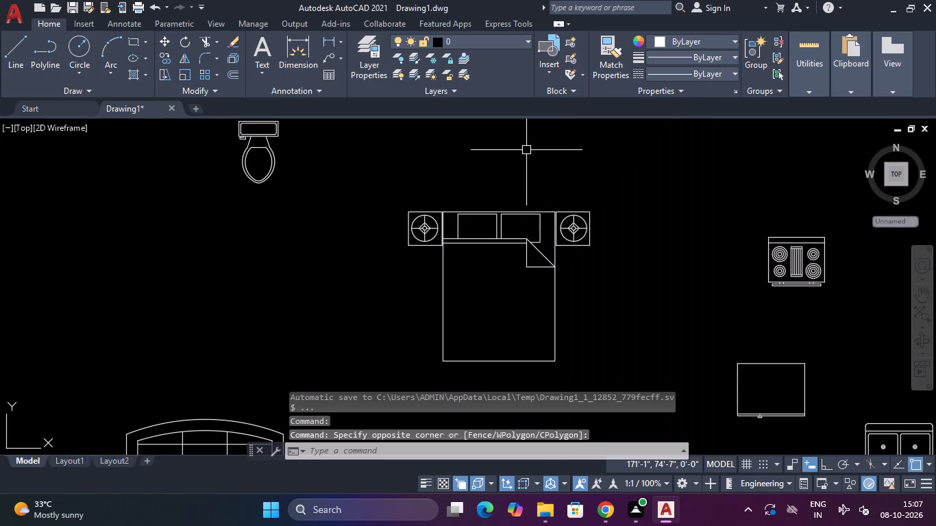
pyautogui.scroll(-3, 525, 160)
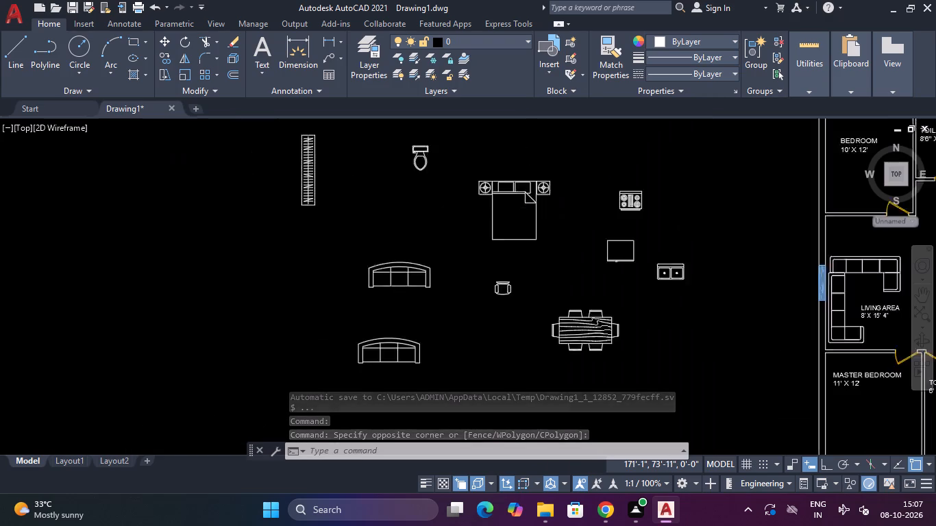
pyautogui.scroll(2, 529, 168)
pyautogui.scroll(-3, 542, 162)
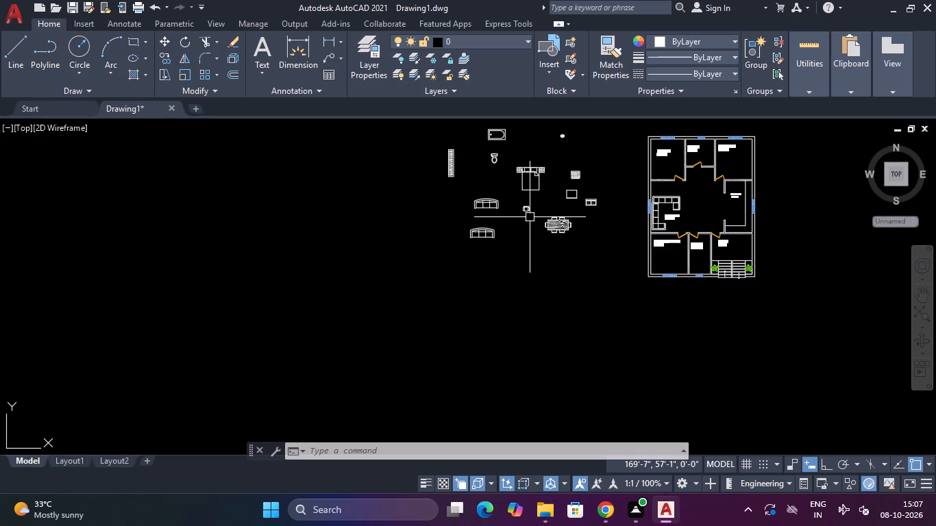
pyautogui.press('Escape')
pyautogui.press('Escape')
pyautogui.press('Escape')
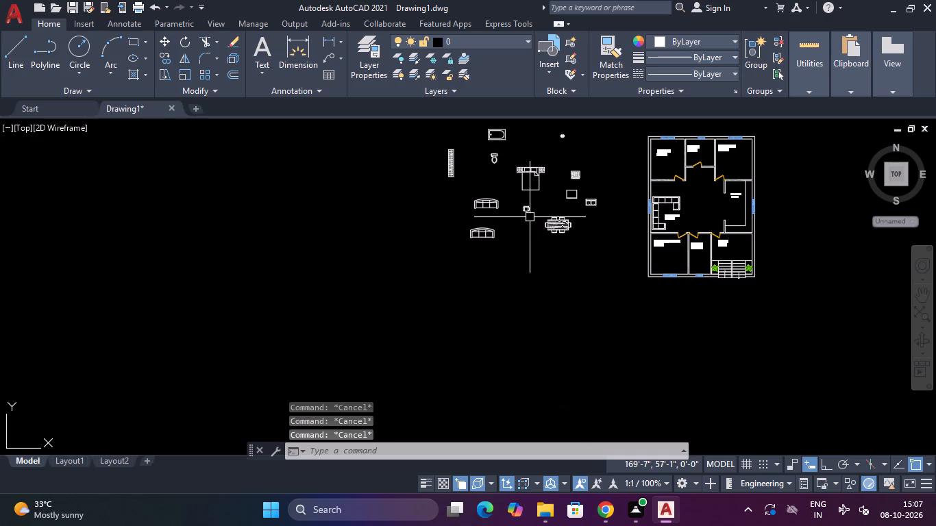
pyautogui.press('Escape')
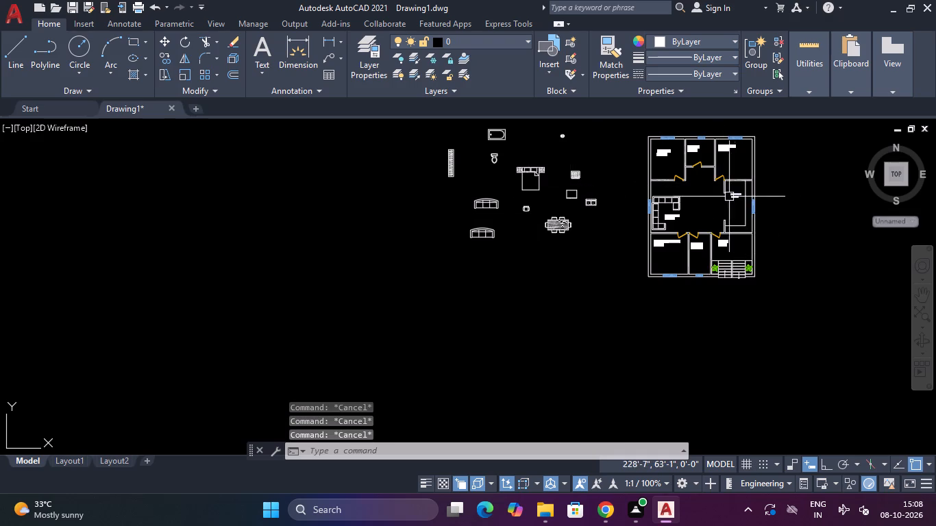
# Move the KITCHEN 8' X 15' label down and slightly left, to mid-height of the kitchen between its doorway and the counter line.
pyautogui.scroll(7, 729, 197)
pyautogui.press('Escape')
pyautogui.click(741, 181)
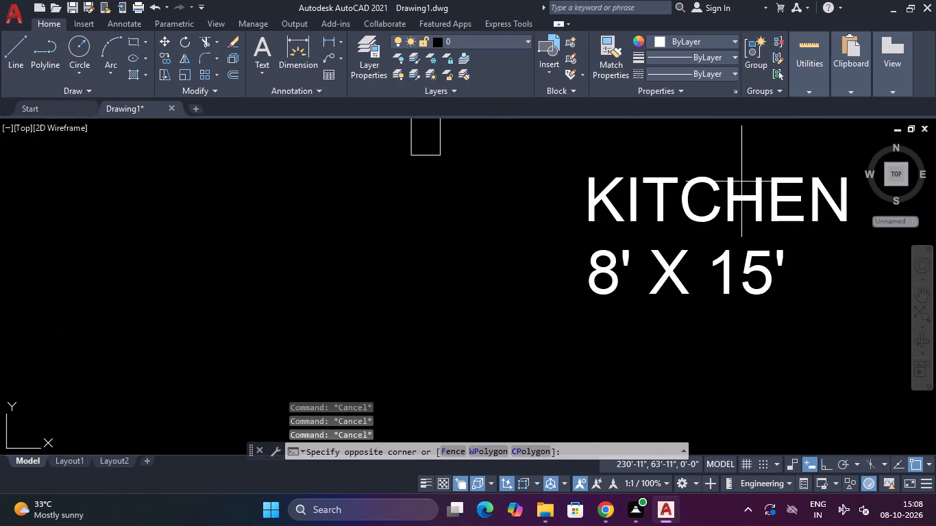
pyautogui.click(705, 251)
pyautogui.write('M')
pyautogui.press('space')
pyautogui.click(695, 229)
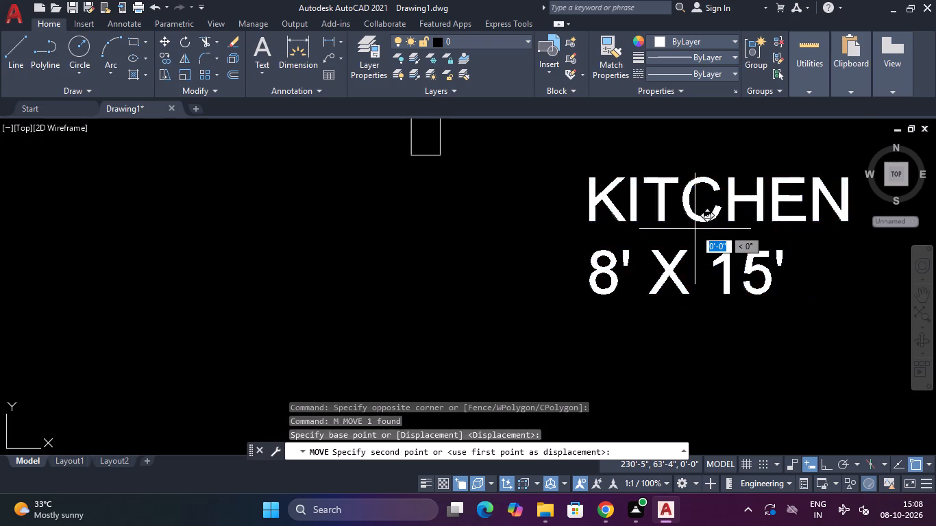
pyautogui.scroll(-5, 702, 305)
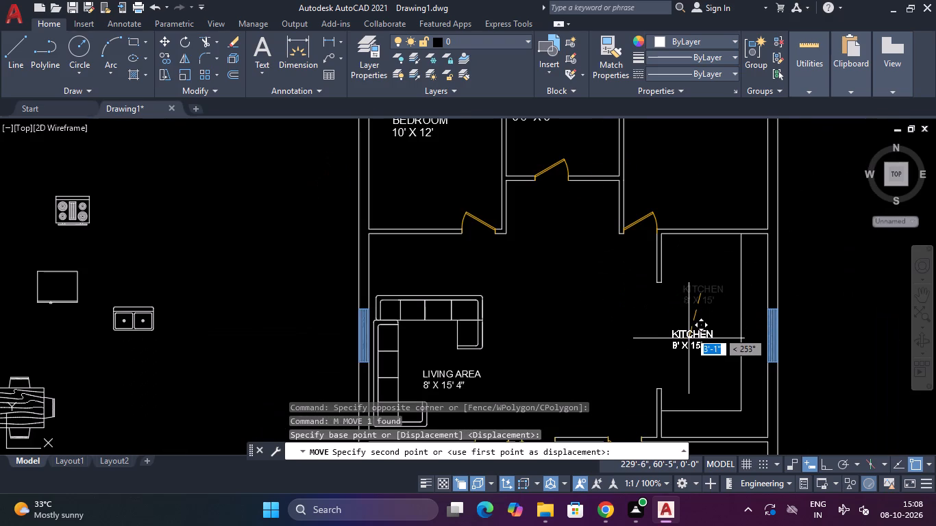
pyautogui.click(689, 330)
pyautogui.scroll(1, 689, 329)
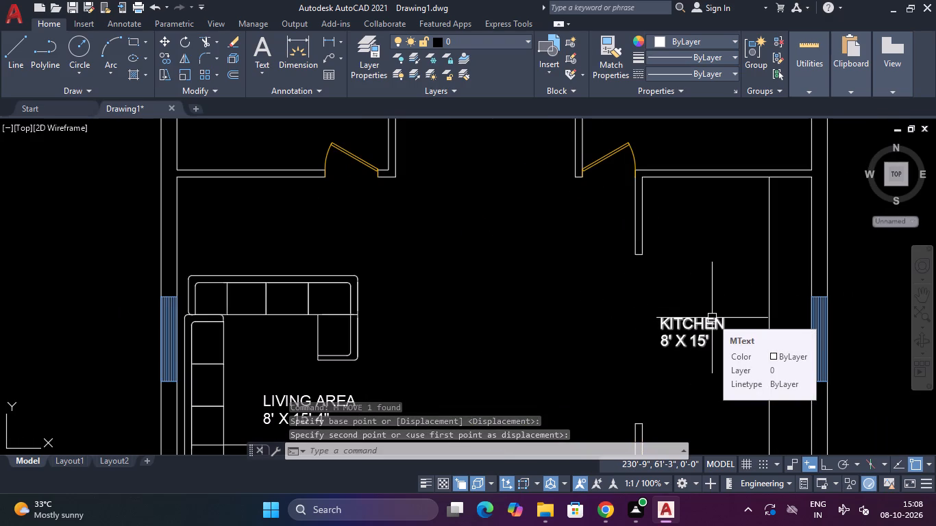
pyautogui.press('Escape')
pyautogui.press('Escape')
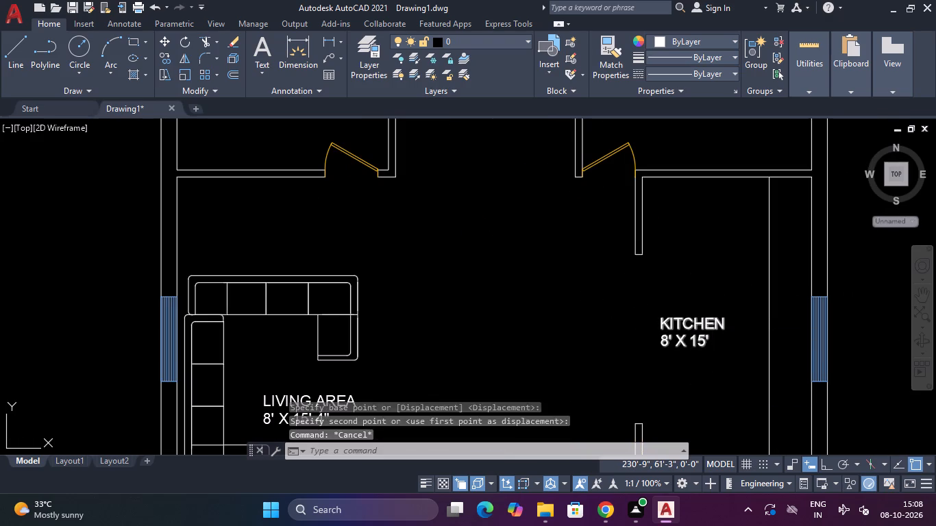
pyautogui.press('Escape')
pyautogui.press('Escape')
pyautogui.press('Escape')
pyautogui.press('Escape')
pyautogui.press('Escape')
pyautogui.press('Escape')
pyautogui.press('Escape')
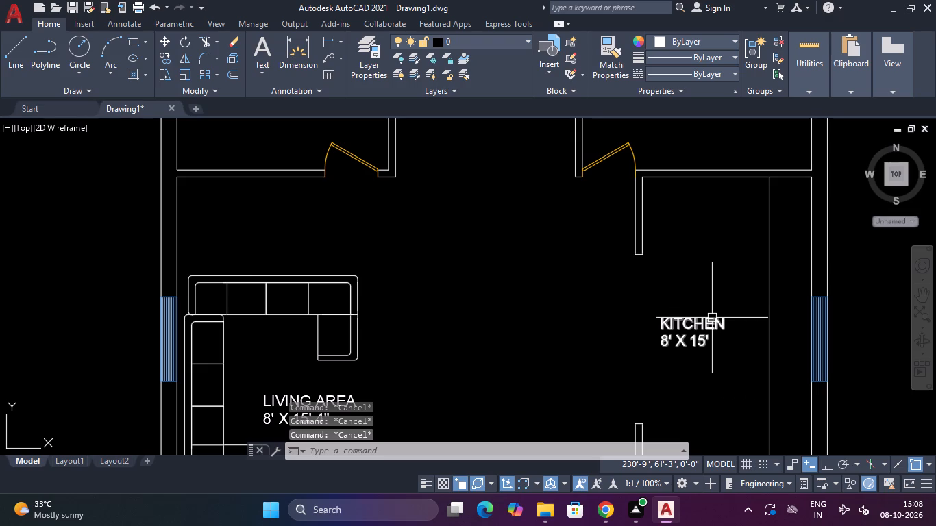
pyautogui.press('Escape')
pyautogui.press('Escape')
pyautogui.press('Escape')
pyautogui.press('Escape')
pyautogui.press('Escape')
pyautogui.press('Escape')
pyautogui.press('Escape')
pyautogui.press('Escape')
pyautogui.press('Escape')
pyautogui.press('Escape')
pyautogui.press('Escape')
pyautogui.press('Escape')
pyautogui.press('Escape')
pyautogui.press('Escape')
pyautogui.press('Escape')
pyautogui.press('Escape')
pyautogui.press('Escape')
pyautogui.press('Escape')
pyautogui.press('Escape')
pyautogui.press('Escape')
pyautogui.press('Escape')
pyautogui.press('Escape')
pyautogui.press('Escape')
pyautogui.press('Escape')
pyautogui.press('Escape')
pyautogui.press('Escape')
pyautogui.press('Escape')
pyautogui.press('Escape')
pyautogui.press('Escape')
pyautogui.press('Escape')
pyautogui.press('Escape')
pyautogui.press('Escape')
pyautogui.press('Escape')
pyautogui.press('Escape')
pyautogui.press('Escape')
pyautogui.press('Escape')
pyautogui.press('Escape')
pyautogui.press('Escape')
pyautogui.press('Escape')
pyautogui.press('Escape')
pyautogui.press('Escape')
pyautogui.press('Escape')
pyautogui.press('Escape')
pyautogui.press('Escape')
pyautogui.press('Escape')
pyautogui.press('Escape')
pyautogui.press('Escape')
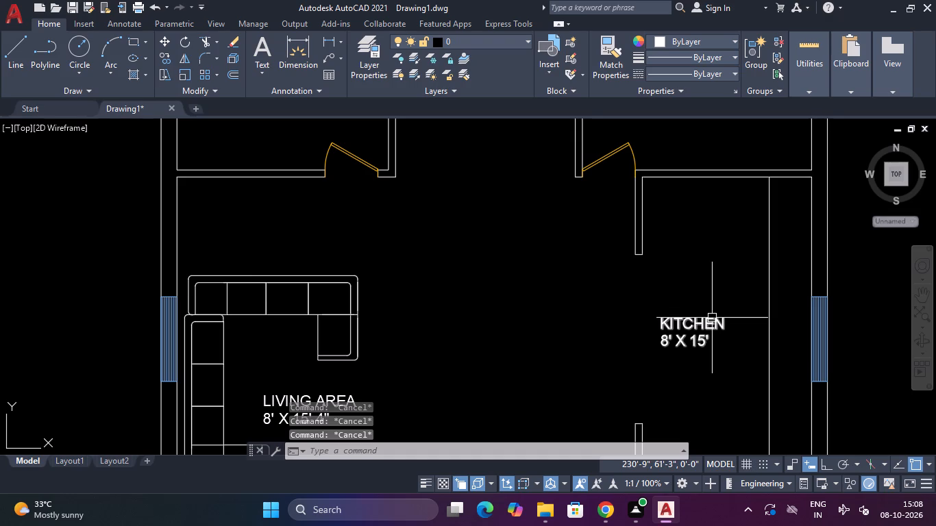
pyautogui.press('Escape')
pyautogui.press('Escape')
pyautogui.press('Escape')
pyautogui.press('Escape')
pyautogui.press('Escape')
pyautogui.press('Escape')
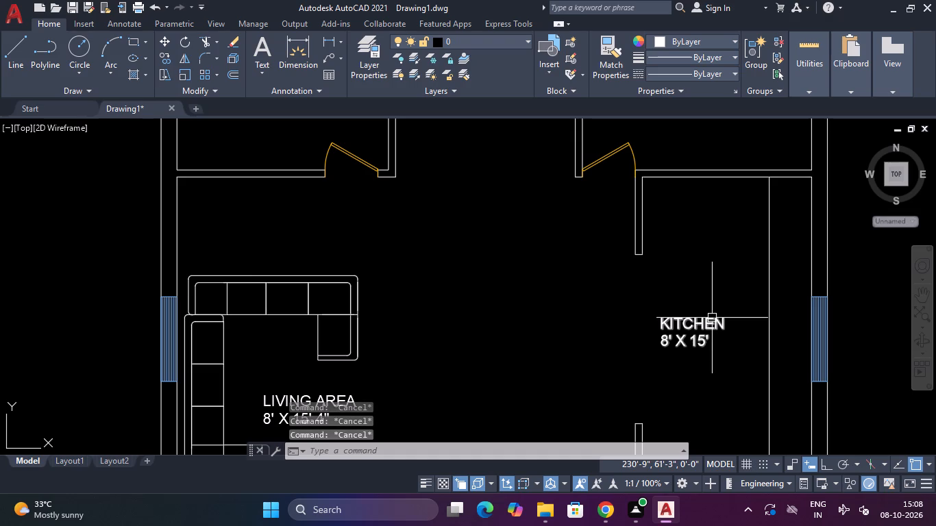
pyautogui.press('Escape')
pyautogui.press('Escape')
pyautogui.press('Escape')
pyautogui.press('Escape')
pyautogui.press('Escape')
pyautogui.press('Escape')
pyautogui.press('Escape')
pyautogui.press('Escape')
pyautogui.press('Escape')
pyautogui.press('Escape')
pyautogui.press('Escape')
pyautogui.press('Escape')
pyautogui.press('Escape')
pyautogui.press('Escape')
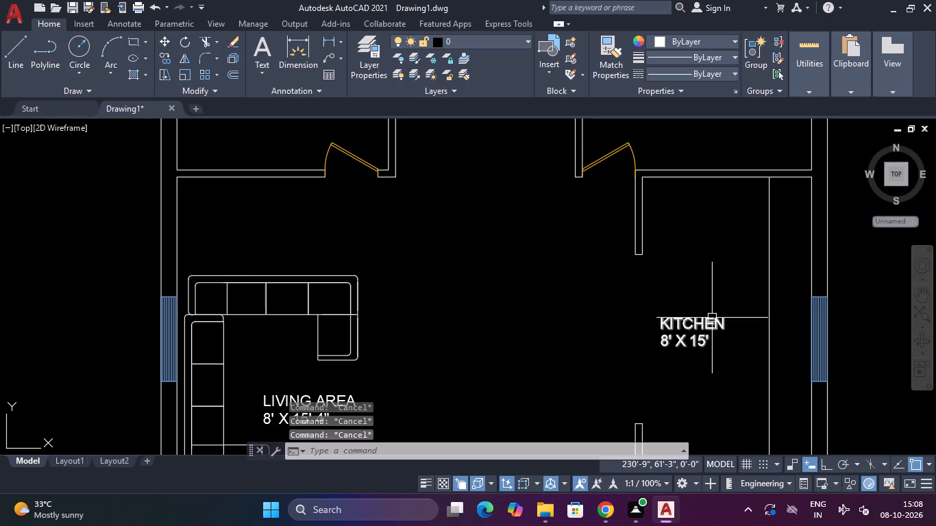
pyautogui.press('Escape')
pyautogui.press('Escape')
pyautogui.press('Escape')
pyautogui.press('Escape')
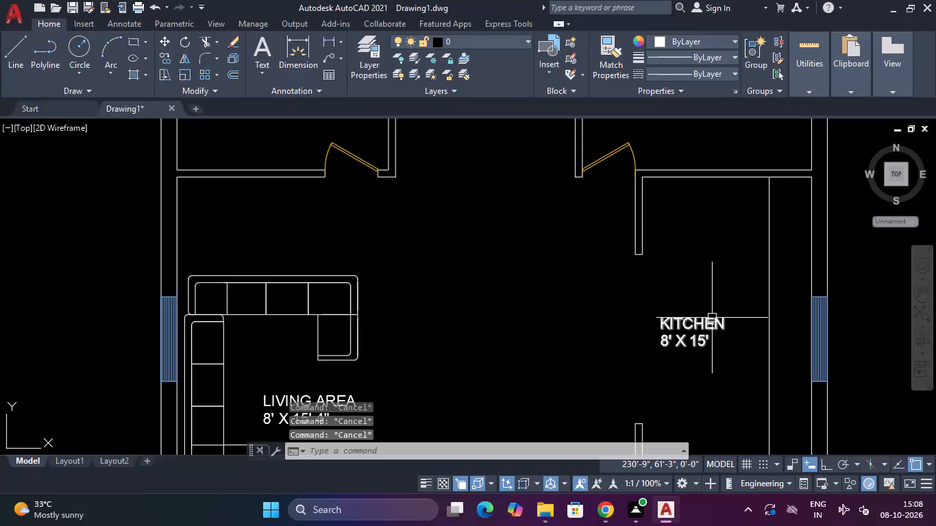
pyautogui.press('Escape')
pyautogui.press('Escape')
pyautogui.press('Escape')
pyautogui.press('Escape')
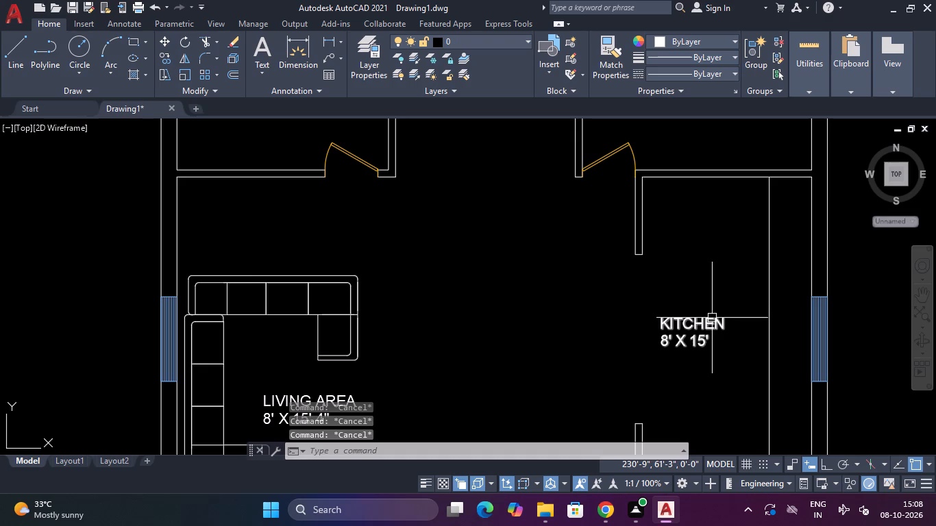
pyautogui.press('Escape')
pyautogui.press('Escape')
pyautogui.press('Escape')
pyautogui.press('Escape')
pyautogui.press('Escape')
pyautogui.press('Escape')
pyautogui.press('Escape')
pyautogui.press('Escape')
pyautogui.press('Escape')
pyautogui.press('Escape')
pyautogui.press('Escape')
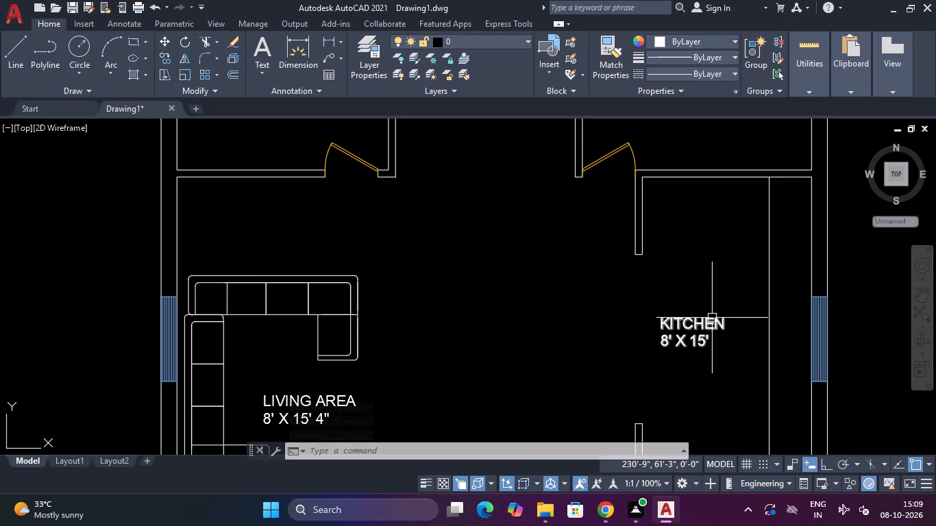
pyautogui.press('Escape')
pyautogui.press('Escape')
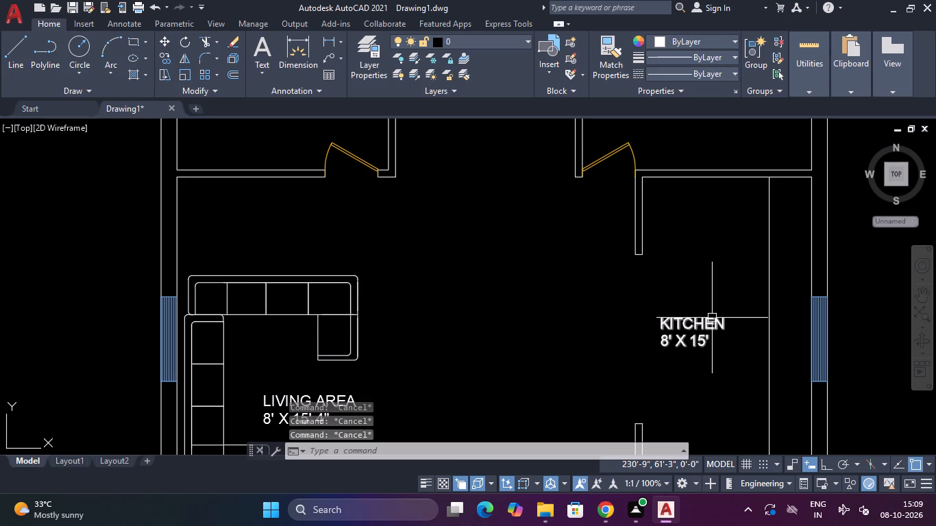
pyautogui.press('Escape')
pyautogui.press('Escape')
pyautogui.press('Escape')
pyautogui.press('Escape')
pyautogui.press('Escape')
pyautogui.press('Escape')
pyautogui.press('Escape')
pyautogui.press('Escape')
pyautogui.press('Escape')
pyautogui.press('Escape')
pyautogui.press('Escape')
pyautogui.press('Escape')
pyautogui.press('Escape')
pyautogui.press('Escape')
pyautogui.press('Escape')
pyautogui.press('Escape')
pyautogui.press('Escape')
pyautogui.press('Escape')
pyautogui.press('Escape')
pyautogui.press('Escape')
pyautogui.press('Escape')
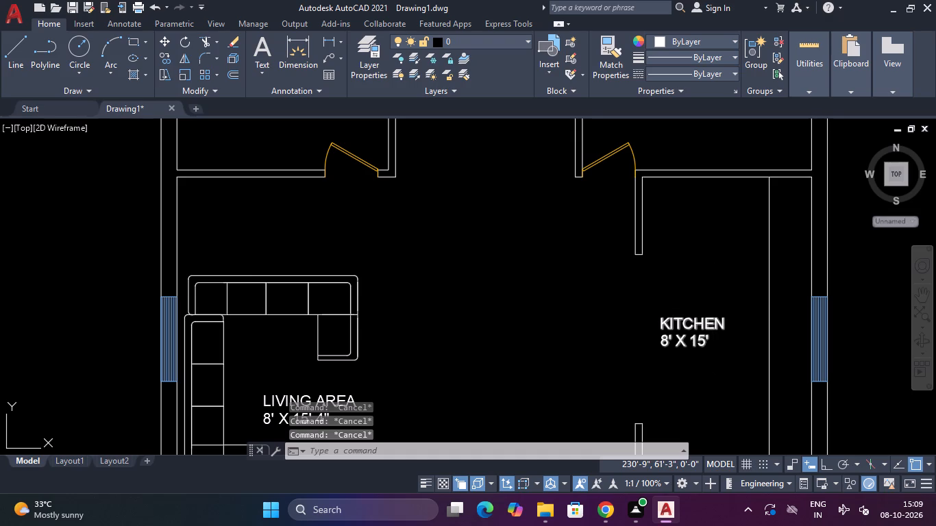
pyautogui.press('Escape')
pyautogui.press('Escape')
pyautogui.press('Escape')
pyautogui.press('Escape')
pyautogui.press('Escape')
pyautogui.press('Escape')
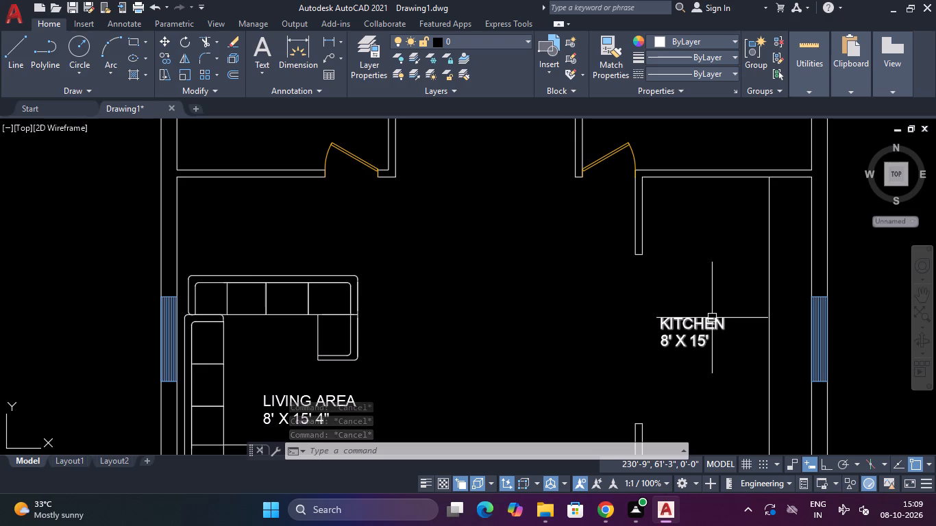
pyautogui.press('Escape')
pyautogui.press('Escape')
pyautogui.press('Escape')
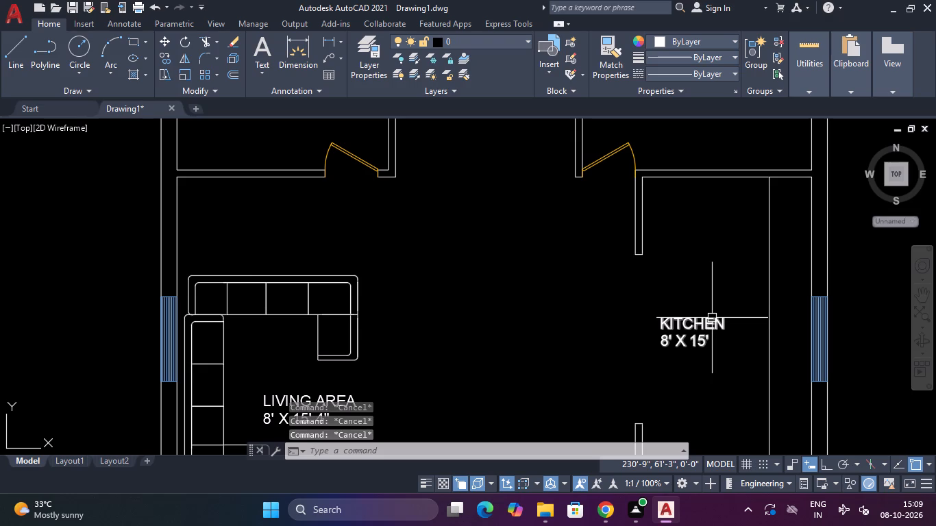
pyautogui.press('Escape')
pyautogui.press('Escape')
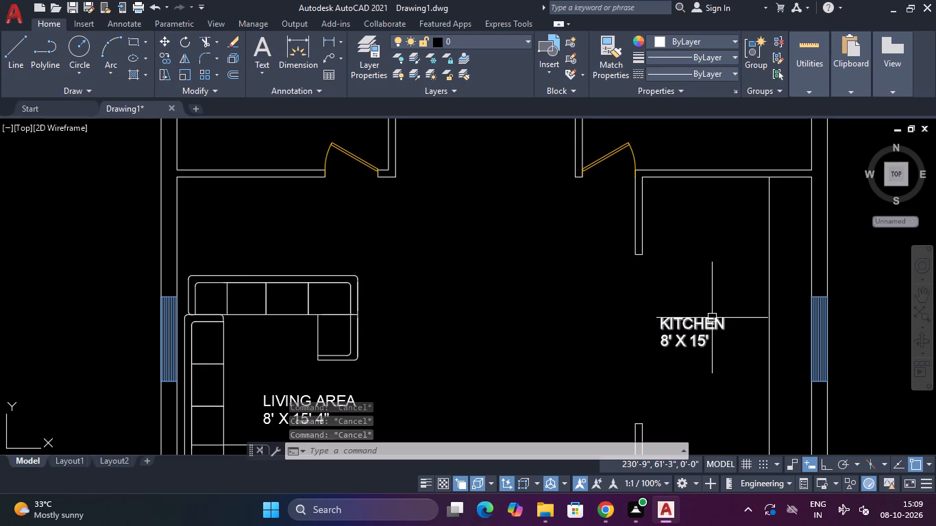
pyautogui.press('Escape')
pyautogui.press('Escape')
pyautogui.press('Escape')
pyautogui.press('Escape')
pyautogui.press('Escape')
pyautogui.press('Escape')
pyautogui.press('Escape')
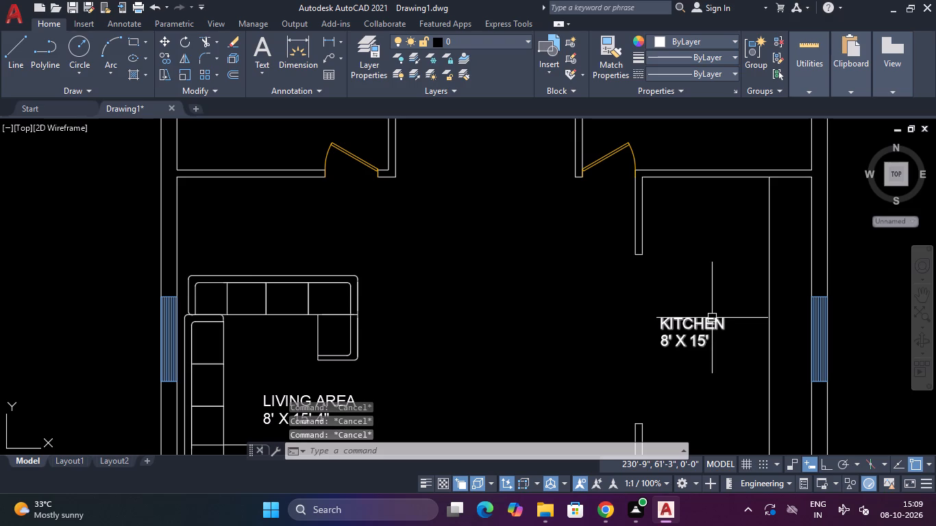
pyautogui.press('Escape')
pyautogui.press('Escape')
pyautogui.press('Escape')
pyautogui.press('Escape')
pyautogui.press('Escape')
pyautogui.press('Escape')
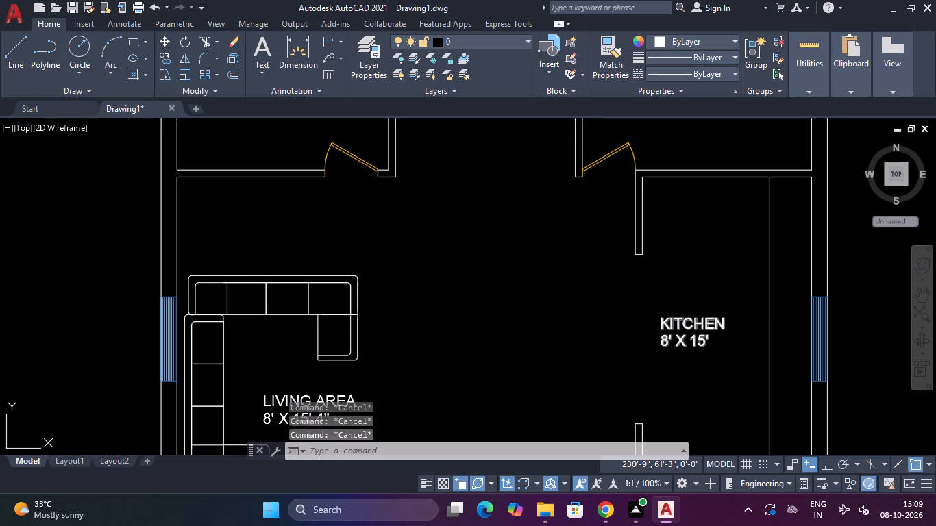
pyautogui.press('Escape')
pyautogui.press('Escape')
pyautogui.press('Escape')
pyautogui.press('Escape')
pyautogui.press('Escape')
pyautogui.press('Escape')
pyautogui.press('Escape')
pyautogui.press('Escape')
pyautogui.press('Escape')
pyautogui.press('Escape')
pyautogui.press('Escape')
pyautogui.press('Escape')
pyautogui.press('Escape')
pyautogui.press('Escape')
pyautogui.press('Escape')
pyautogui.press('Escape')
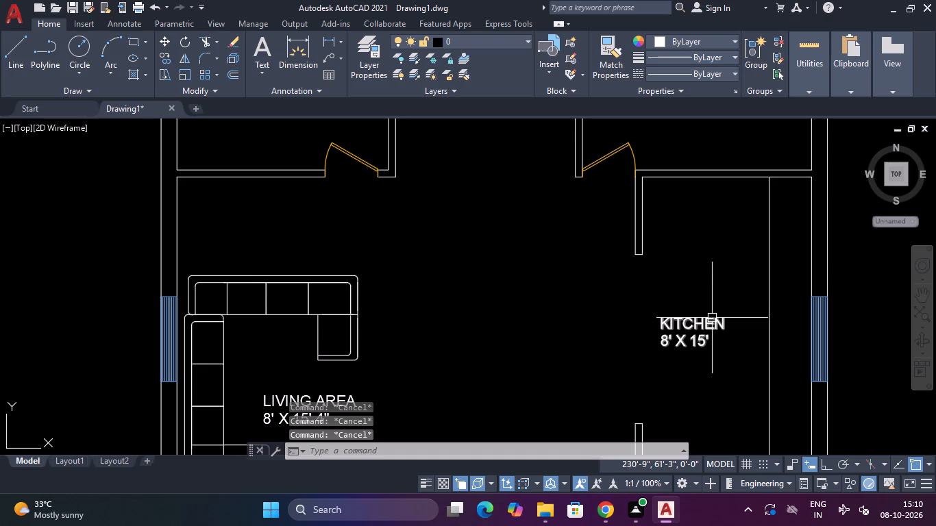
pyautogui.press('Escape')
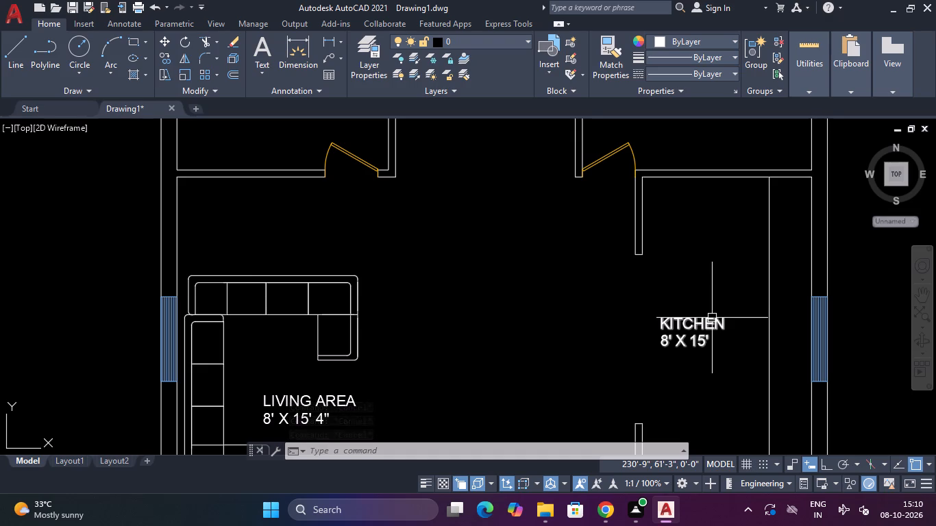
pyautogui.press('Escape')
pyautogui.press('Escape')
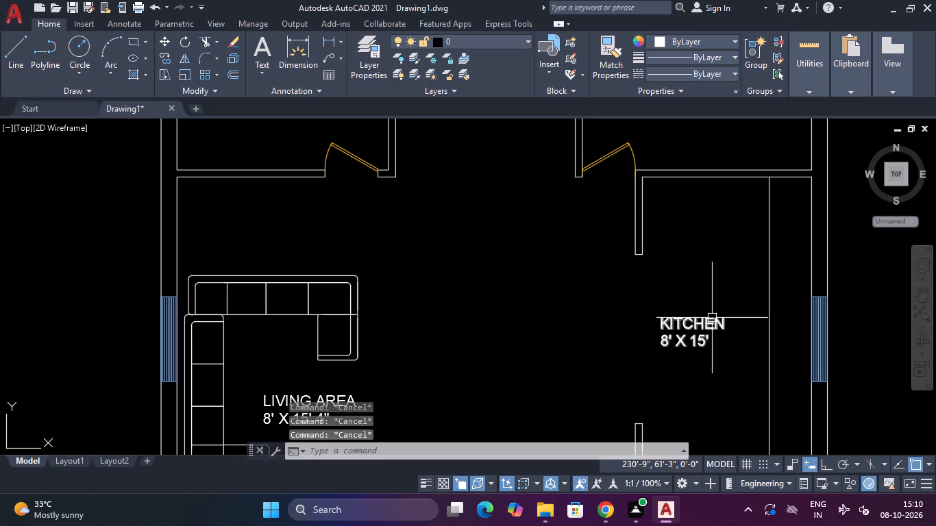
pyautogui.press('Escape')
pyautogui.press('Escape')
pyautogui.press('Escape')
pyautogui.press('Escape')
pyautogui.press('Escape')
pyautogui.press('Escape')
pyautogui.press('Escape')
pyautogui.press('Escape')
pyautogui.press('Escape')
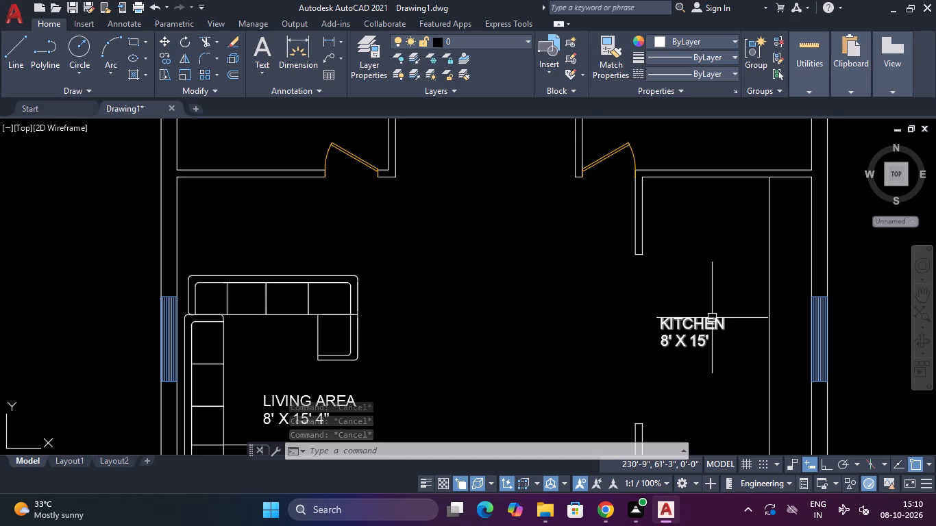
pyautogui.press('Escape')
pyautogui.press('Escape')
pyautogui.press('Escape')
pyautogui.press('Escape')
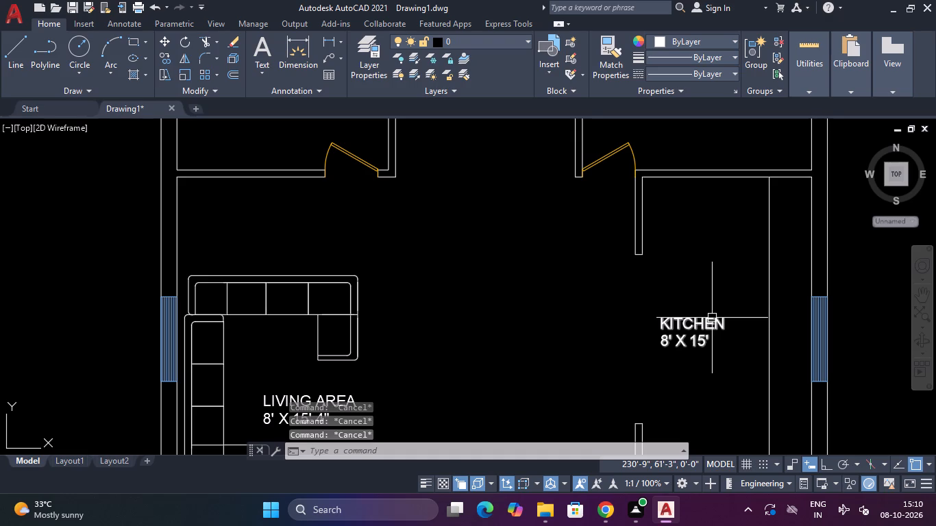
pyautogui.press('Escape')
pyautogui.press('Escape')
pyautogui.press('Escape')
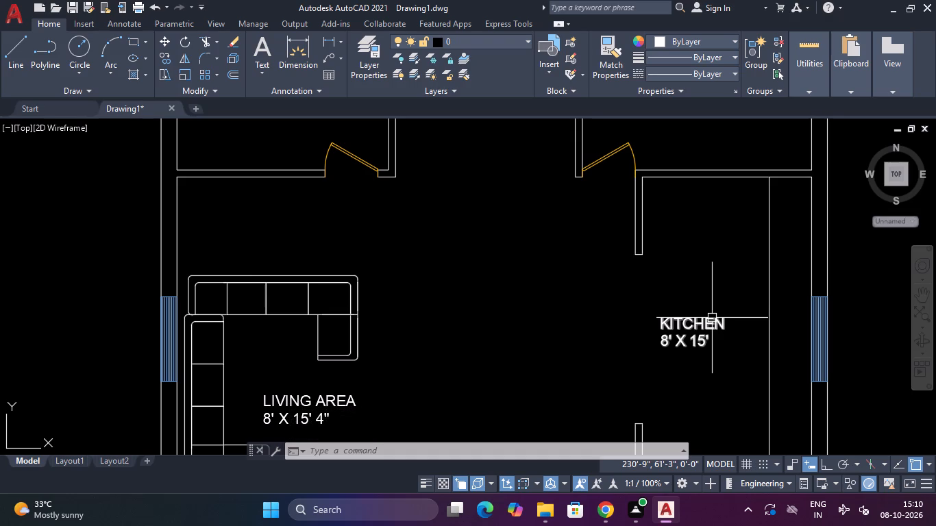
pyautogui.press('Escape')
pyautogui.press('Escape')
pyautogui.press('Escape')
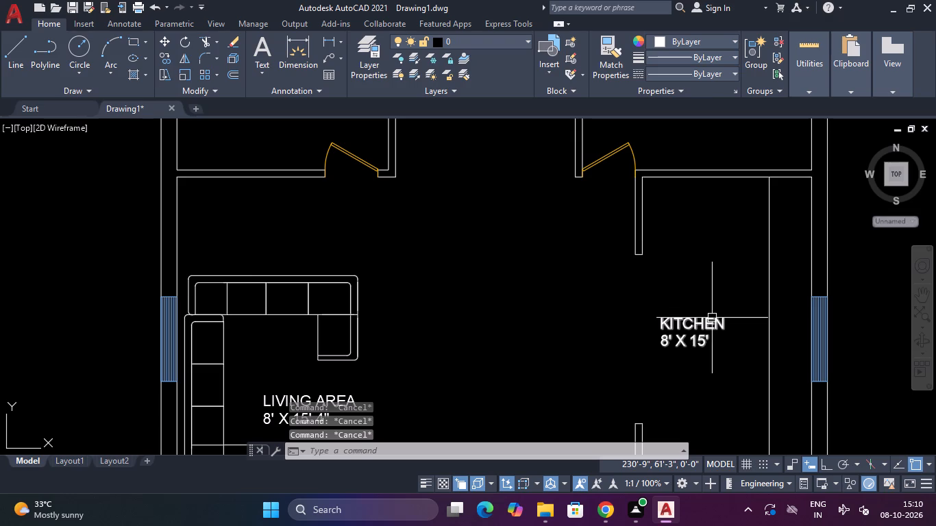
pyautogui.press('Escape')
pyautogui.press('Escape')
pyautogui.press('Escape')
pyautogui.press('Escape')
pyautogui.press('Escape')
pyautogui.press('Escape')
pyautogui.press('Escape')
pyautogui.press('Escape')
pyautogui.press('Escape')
# Examine the floor plan's bedrooms, toilets, living area and kitchen against the loose furniture blocks beside the plan.
pyautogui.scroll(-3, 419, 275)
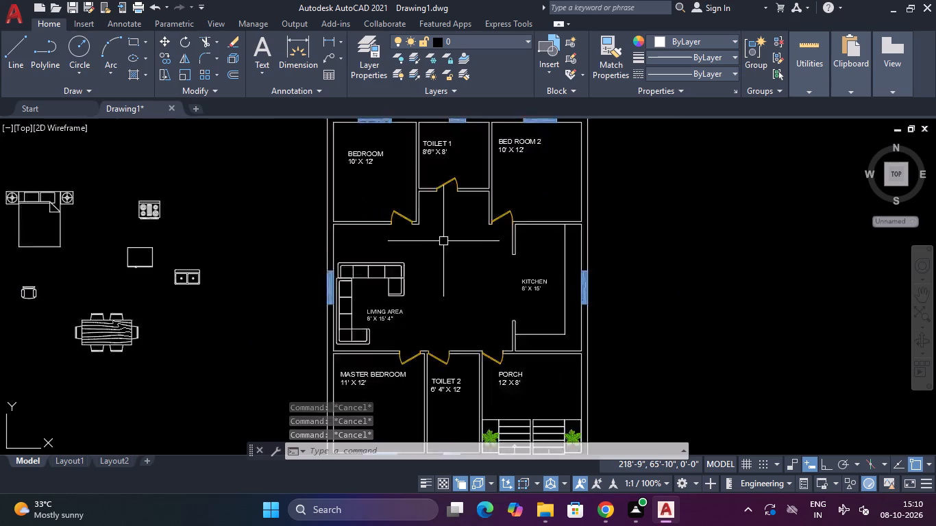
pyautogui.scroll(-2, 443, 241)
pyautogui.scroll(5, 444, 217)
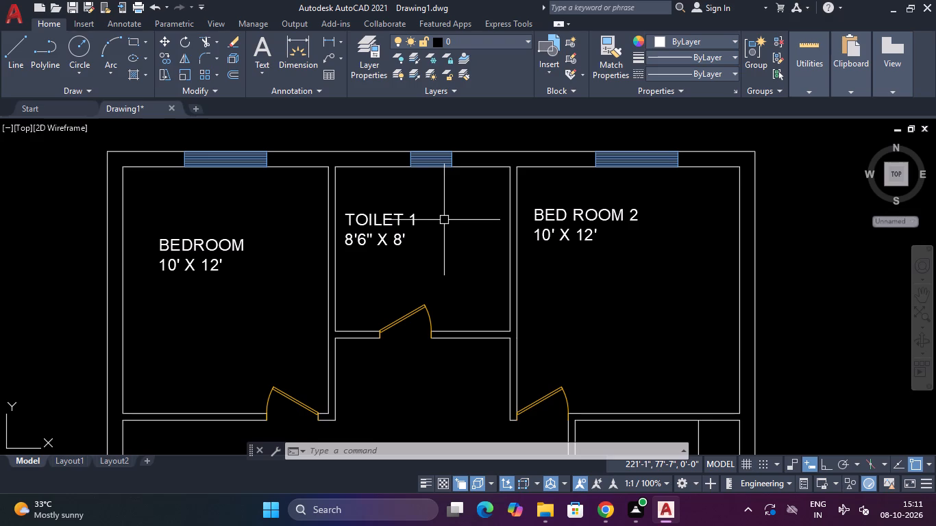
pyautogui.scroll(-3, 621, 266)
pyautogui.scroll(2, 617, 268)
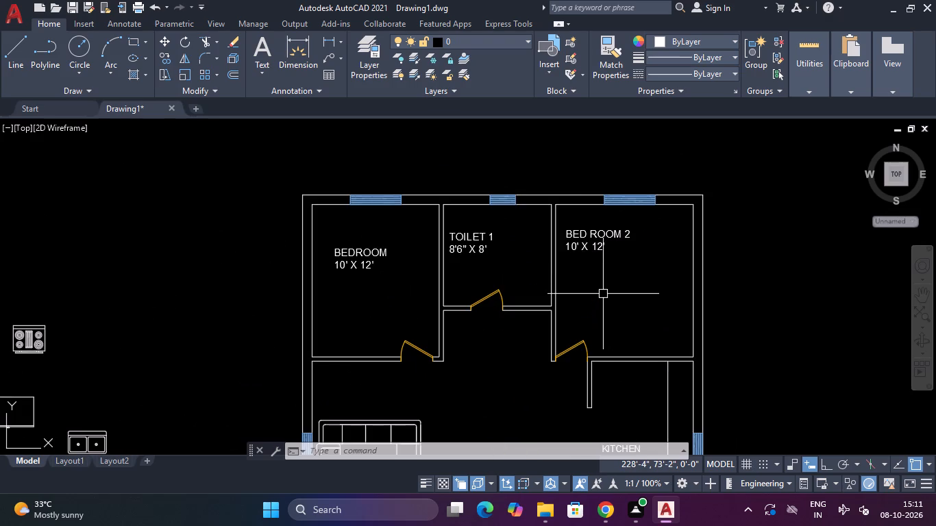
pyautogui.scroll(-2, 568, 238)
pyautogui.scroll(1, 568, 240)
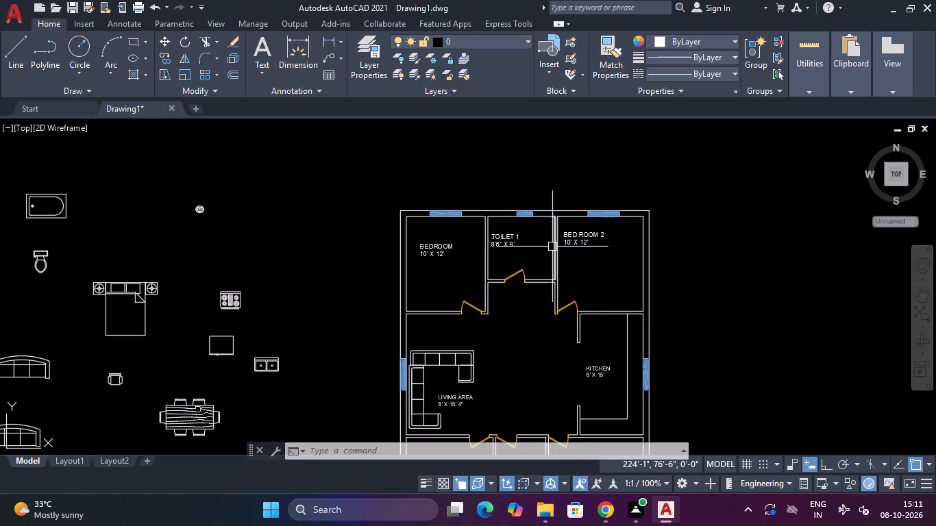
pyautogui.scroll(-3, 551, 247)
pyautogui.scroll(2, 550, 248)
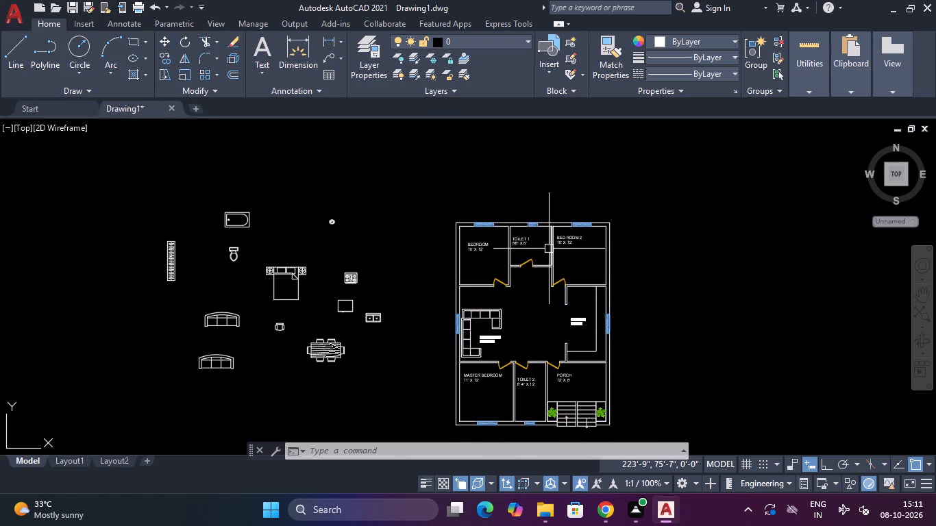
pyautogui.scroll(-2, 549, 249)
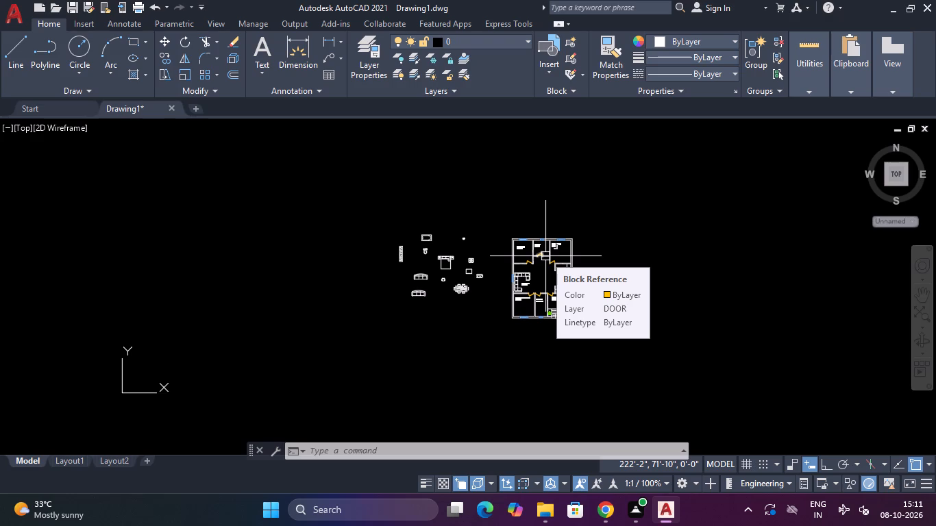
pyautogui.scroll(3, 506, 275)
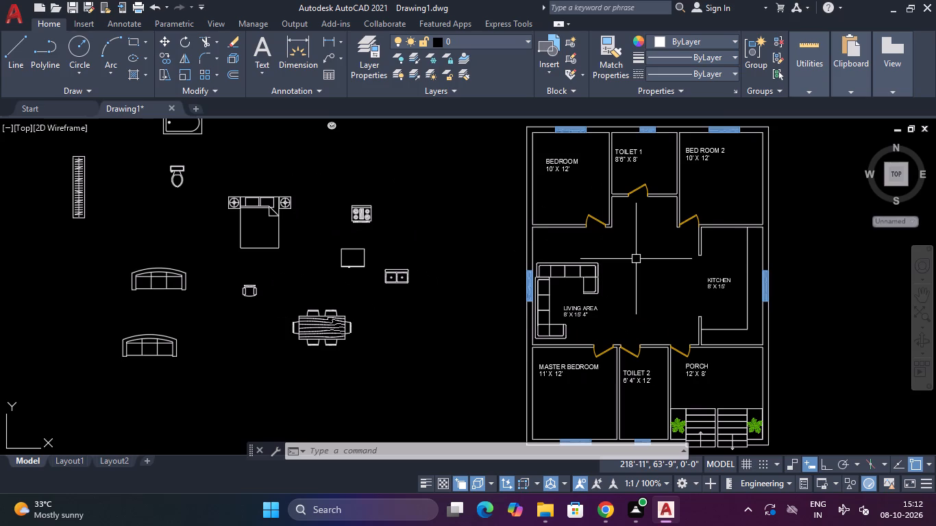
pyautogui.scroll(-1, 636, 259)
pyautogui.scroll(1, 636, 259)
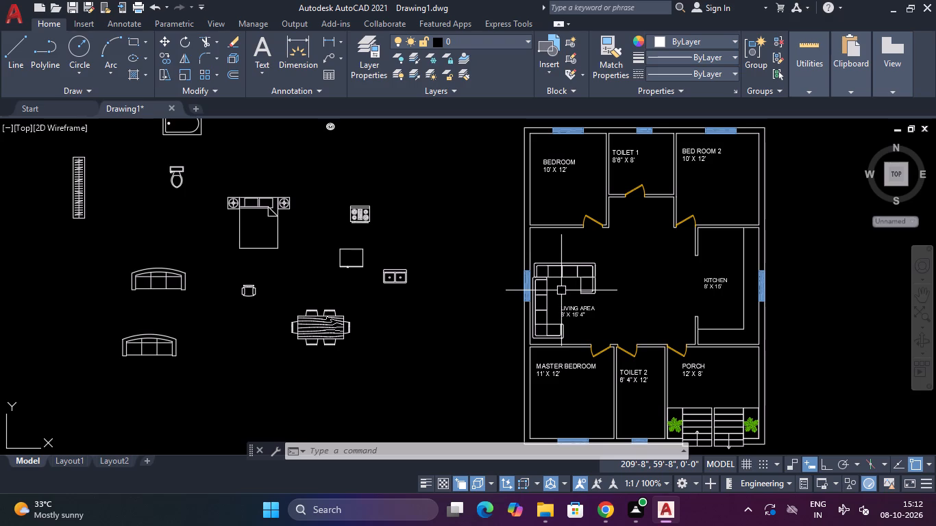
pyautogui.scroll(-1, 561, 290)
pyautogui.scroll(2, 561, 290)
pyautogui.scroll(-2, 696, 269)
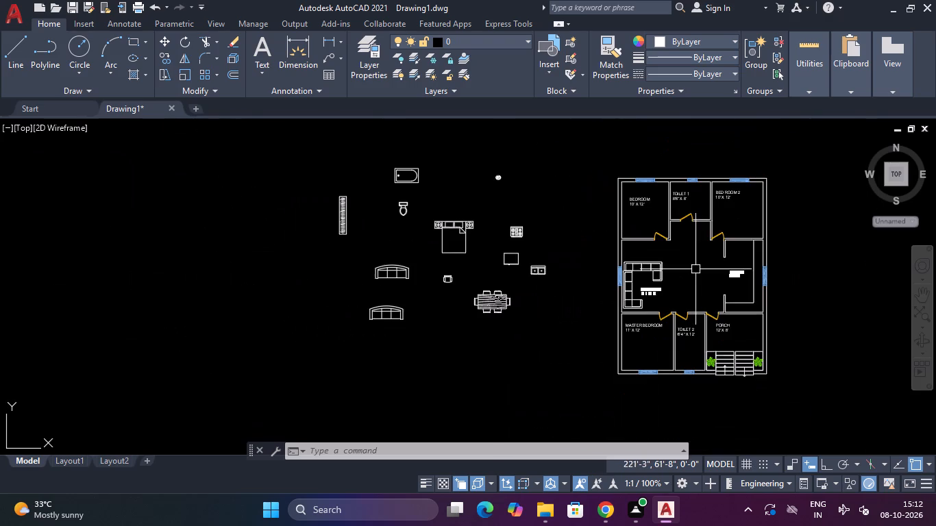
pyautogui.scroll(1, 693, 269)
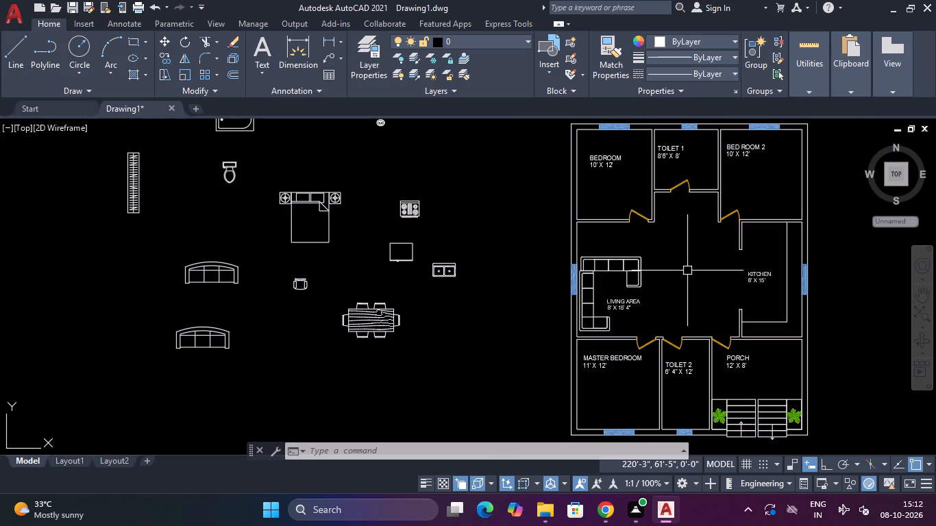
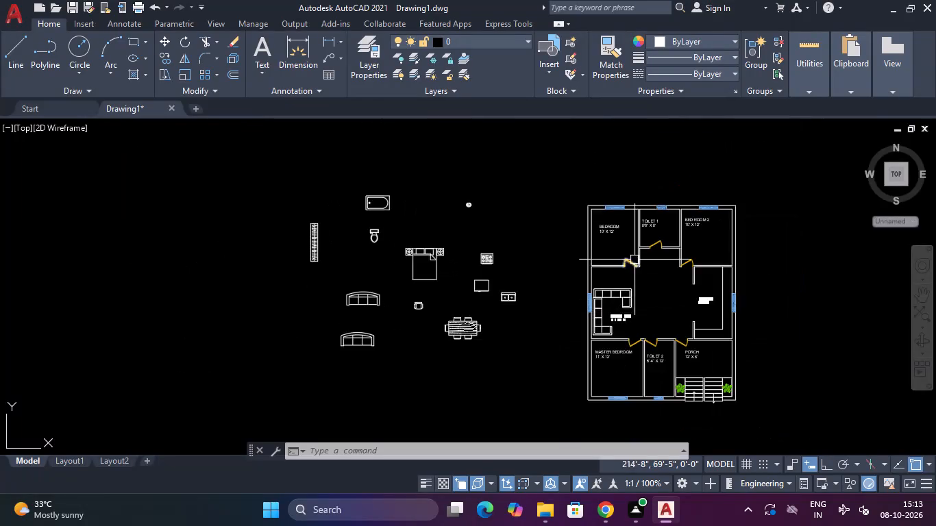
# Examine the floor plan's bedrooms, toilets, living area, kitchen and porch alongside the loose furniture blocks.
pyautogui.scroll(2, 635, 260)
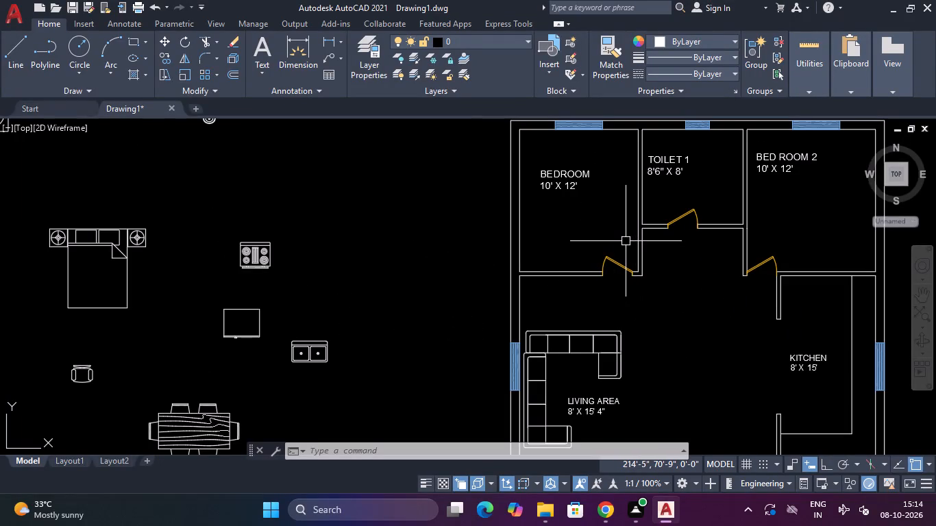
pyautogui.scroll(-2, 603, 211)
pyautogui.scroll(3, 596, 205)
pyautogui.scroll(-3, 580, 184)
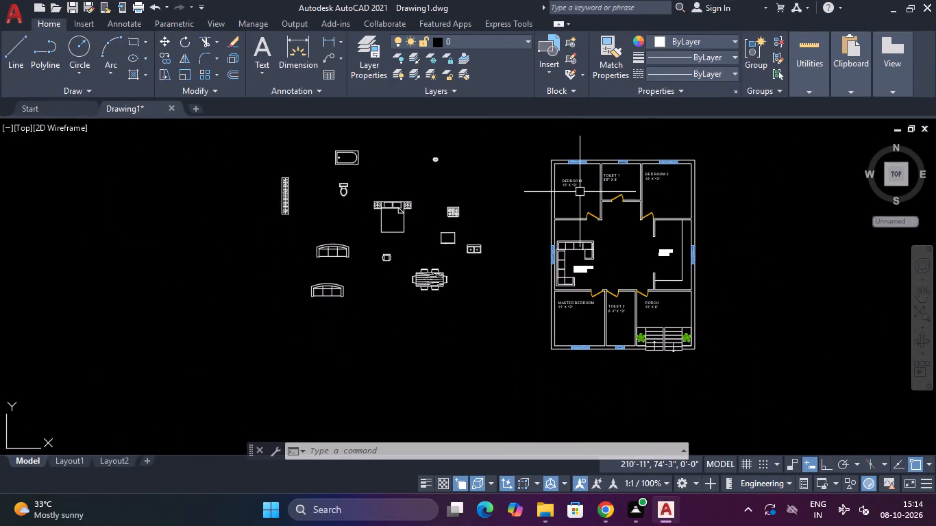
pyautogui.scroll(3, 571, 181)
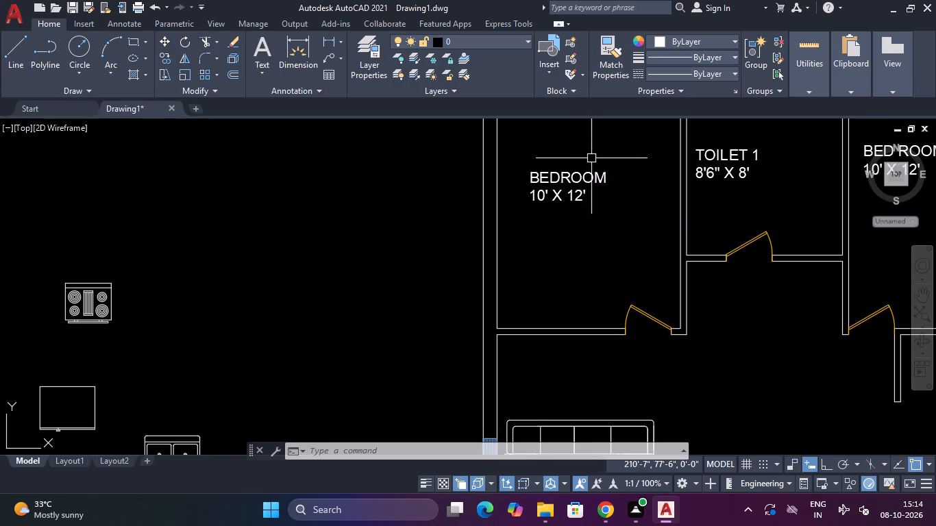
pyautogui.press('Escape')
pyautogui.press('Escape')
pyautogui.scroll(-3, 591, 158)
pyautogui.scroll(2, 624, 167)
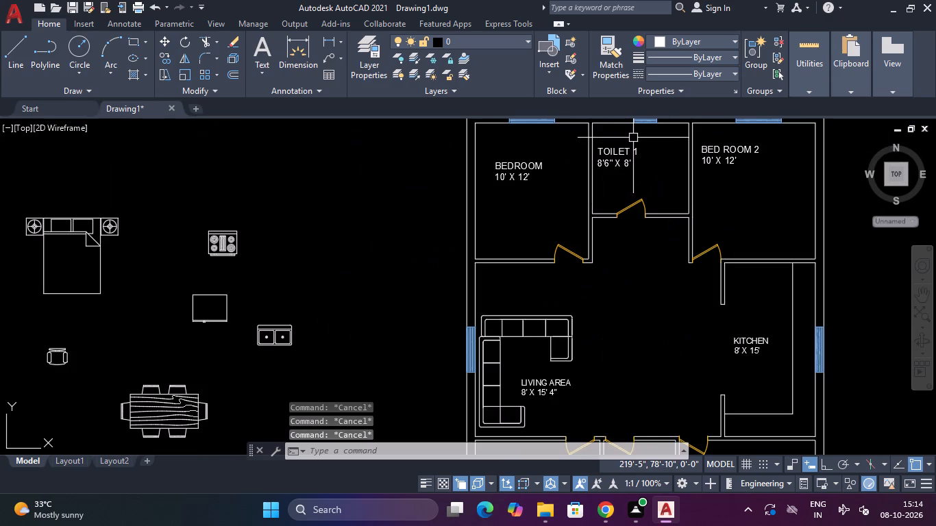
pyautogui.press('Escape')
pyautogui.press('Escape')
pyautogui.scroll(-3, 633, 139)
pyautogui.scroll(4, 644, 192)
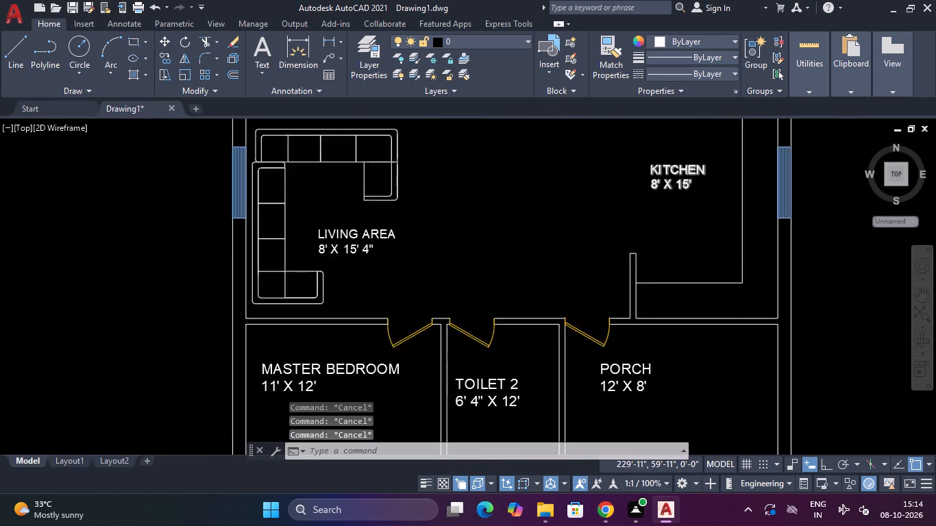
pyautogui.scroll(1, 680, 187)
pyautogui.scroll(-3, 680, 187)
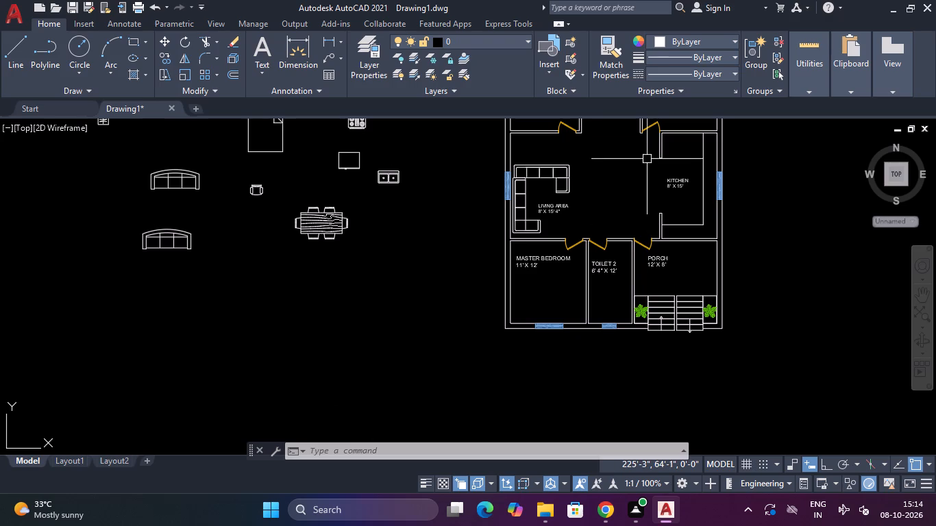
pyautogui.scroll(-3, 641, 160)
pyautogui.scroll(3, 641, 160)
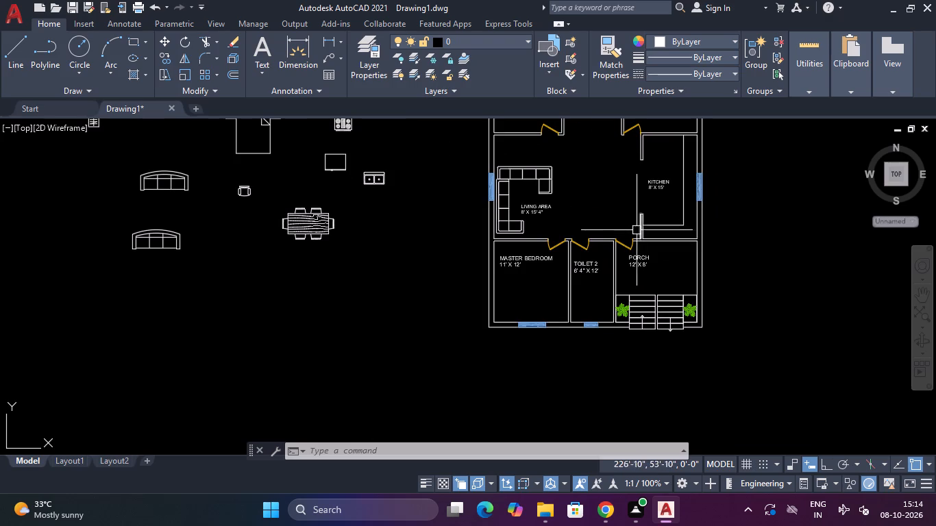
pyautogui.scroll(-1, 605, 202)
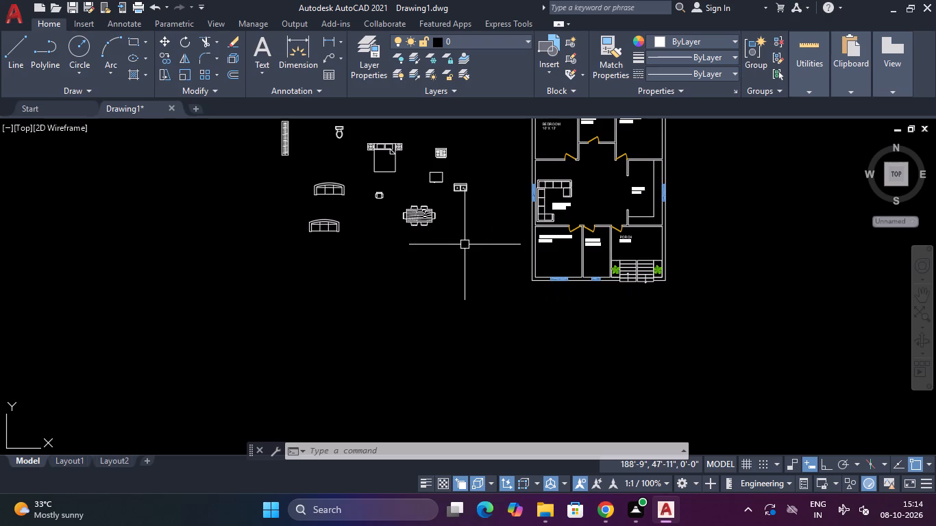
pyautogui.scroll(-2, 465, 245)
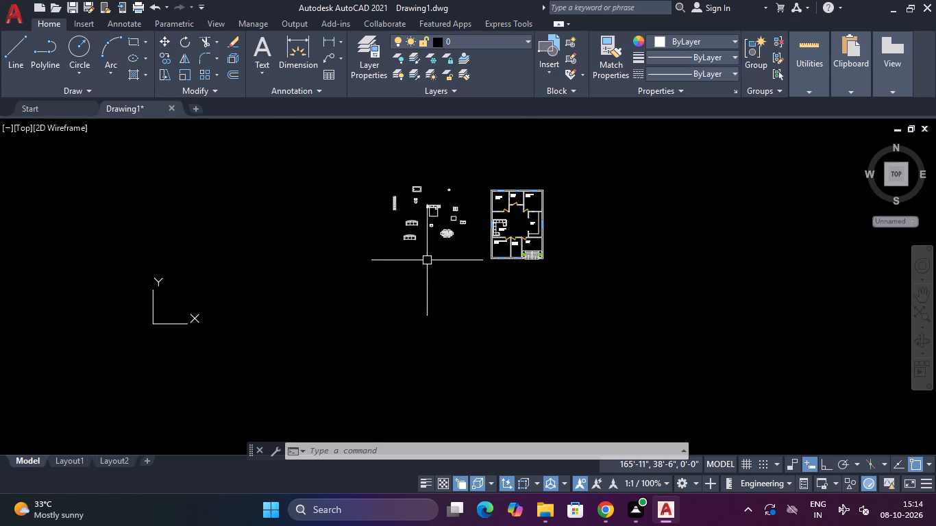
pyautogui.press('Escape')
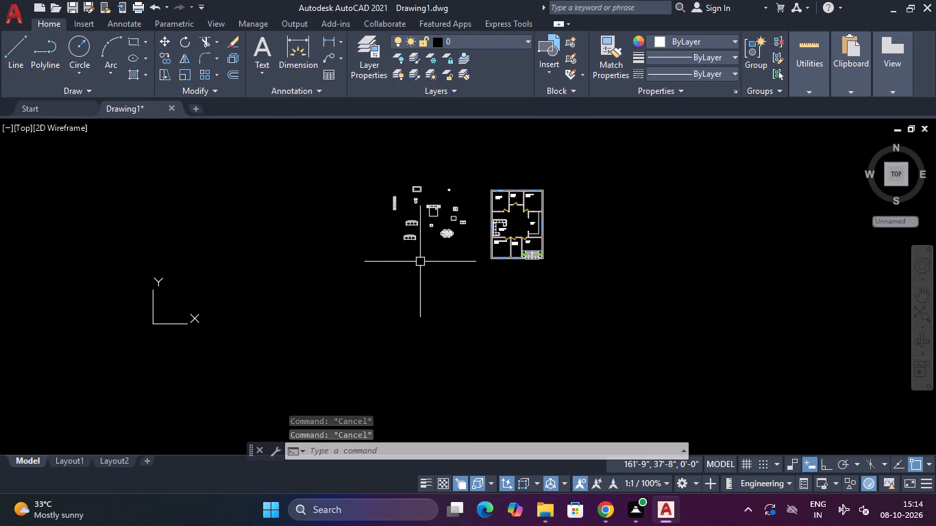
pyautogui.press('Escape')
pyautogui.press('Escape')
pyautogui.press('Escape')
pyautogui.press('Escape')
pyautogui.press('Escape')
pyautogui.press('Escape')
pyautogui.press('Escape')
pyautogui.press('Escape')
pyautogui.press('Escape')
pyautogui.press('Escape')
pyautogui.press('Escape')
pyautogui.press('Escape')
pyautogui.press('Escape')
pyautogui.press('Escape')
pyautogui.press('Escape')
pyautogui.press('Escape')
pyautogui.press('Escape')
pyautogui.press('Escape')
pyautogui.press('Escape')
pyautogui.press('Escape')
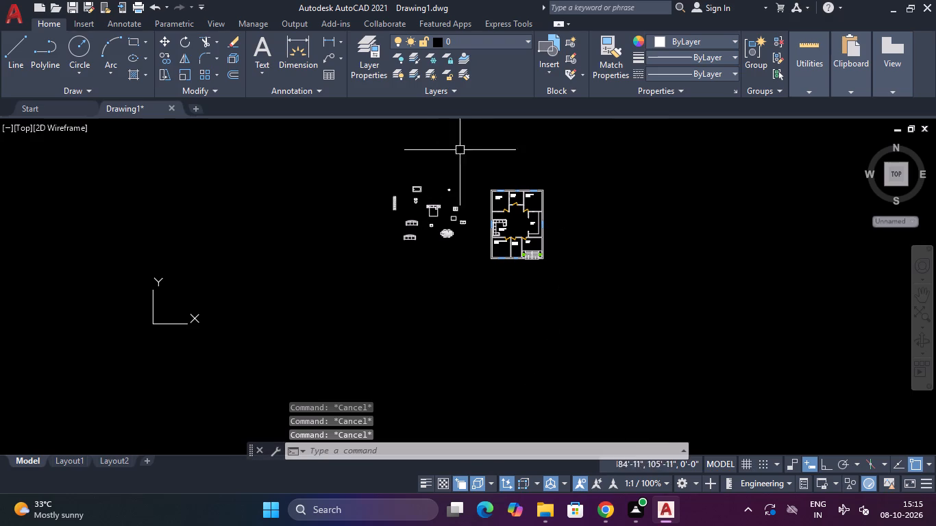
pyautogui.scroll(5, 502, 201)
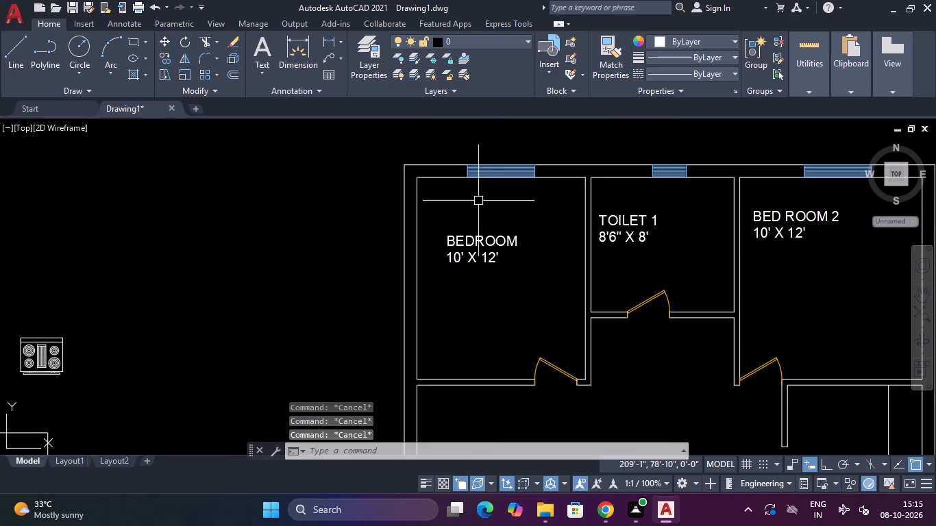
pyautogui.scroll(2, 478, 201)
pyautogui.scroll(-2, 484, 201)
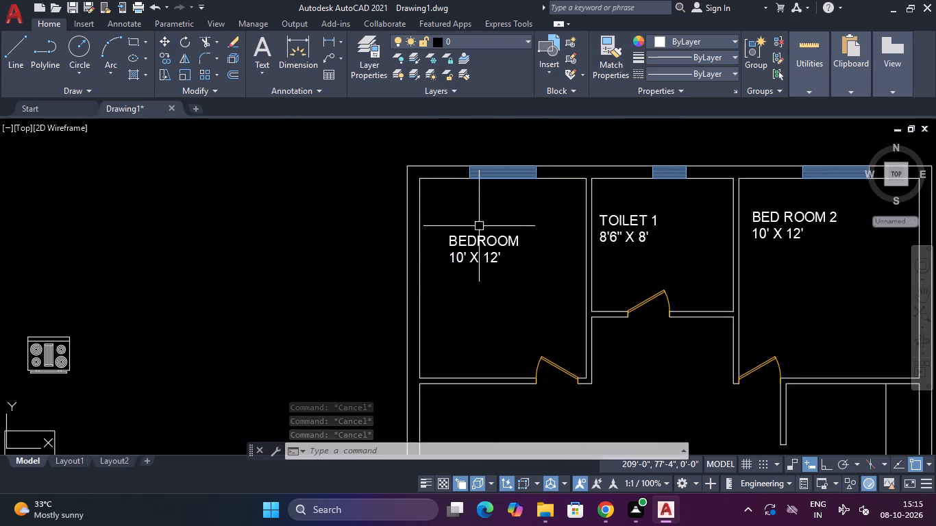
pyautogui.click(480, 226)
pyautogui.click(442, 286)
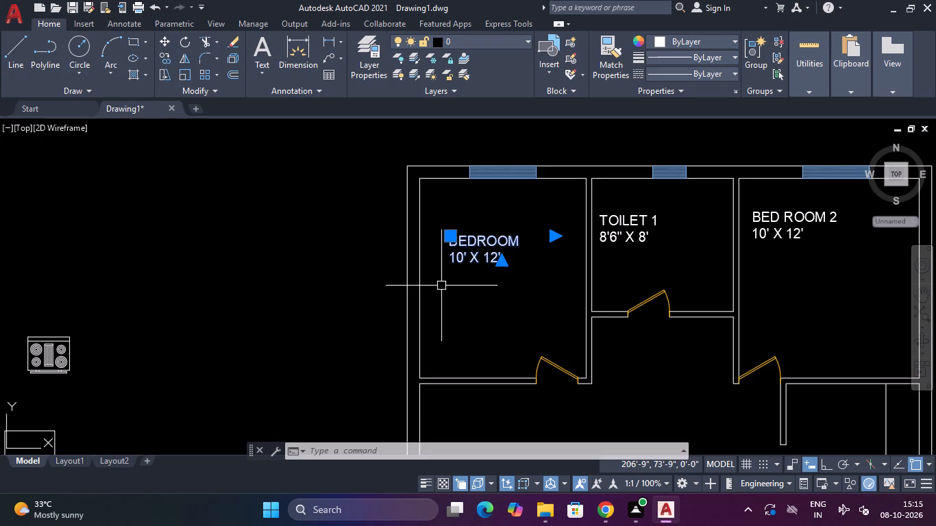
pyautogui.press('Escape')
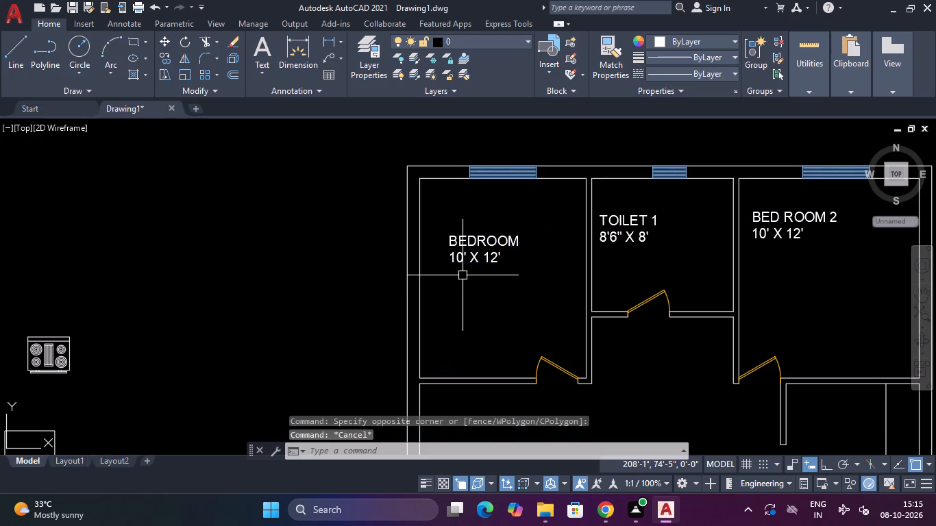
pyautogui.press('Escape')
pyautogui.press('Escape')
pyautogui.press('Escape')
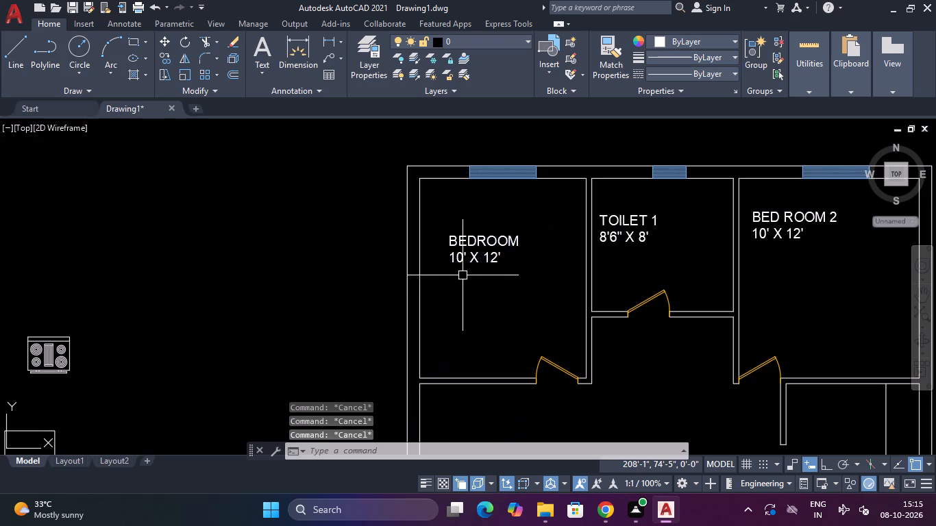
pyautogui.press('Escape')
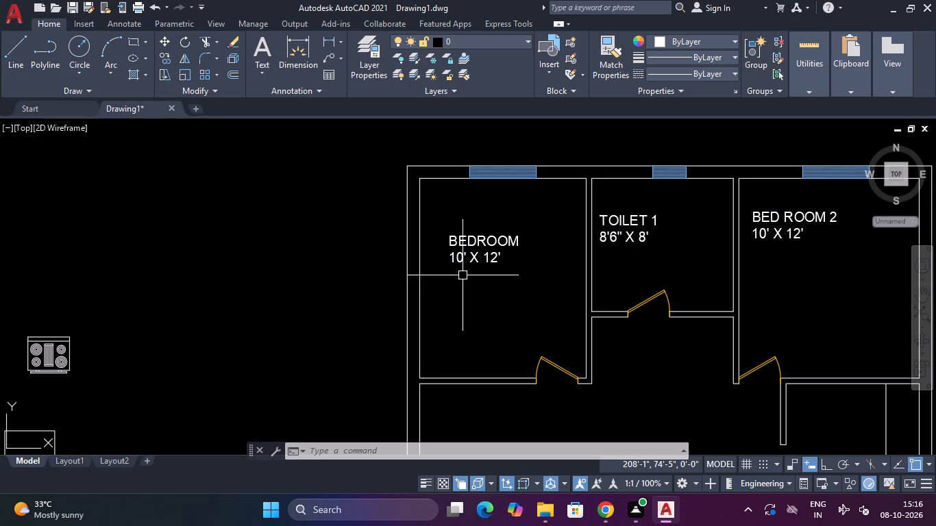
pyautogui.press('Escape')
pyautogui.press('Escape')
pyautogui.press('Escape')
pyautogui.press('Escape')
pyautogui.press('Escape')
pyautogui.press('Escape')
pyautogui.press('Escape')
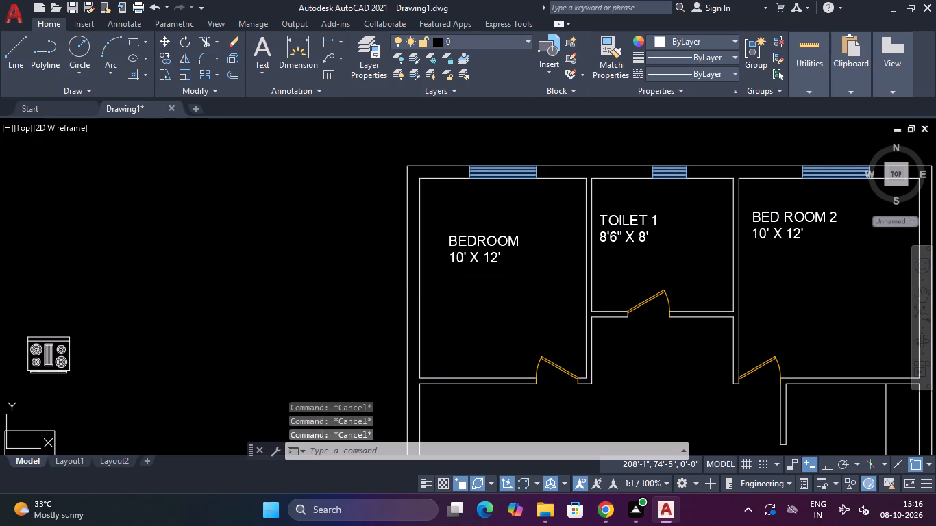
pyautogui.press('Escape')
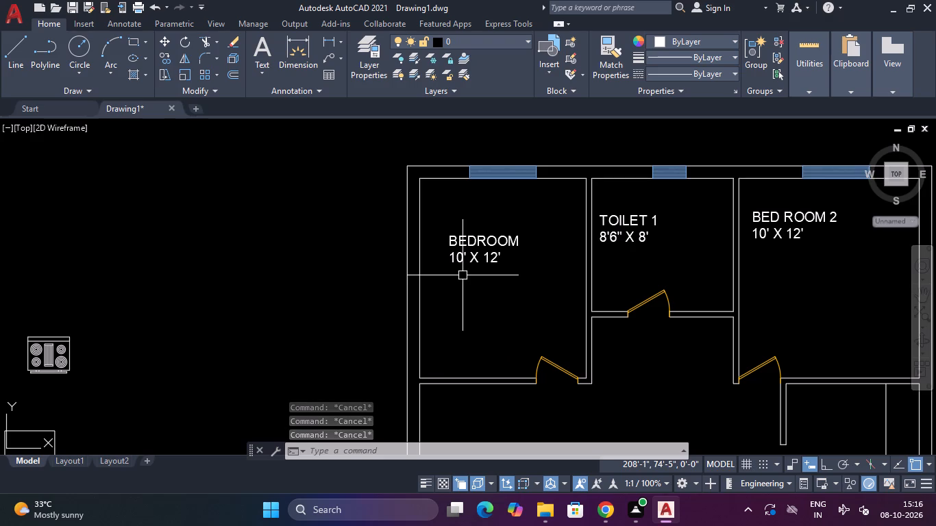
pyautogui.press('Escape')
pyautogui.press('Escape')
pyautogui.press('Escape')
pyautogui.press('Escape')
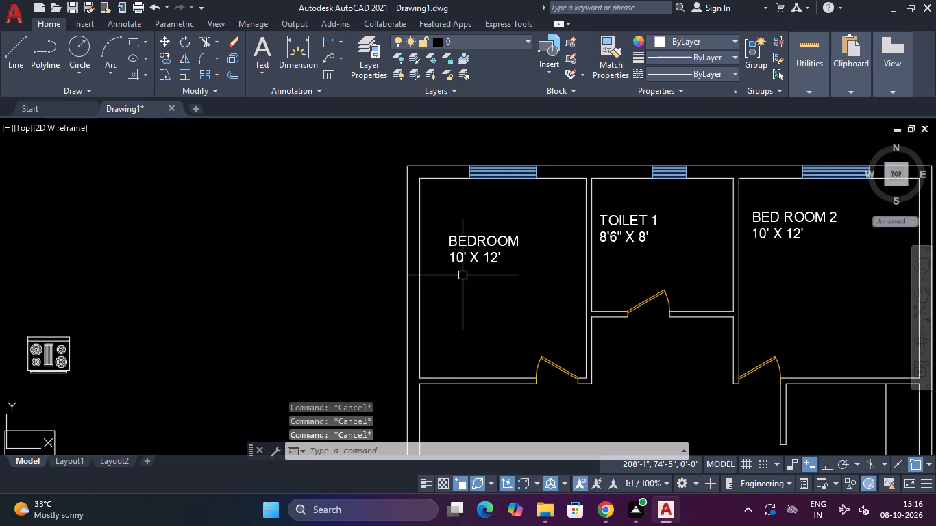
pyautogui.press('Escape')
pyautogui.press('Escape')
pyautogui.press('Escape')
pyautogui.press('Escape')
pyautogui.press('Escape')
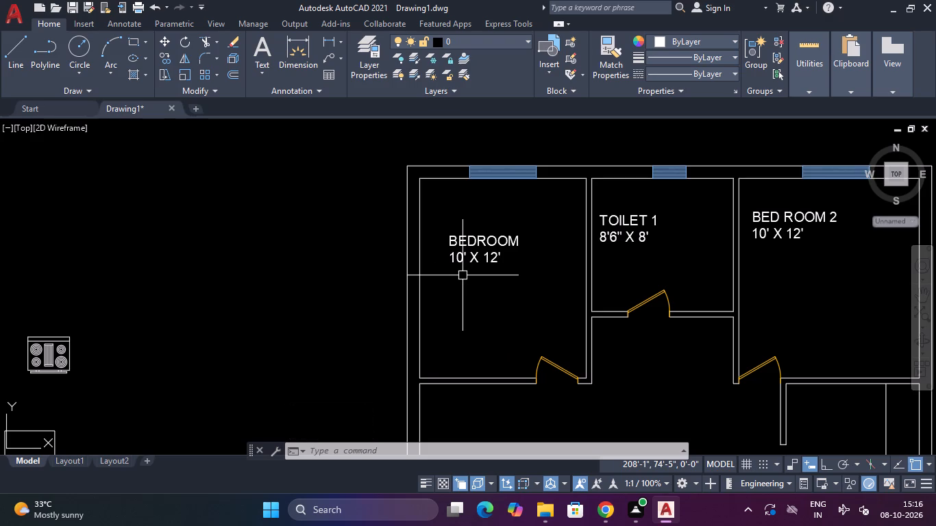
# Rotate the loose bed with its side tables 90° counterclockwise about its upper-right corner, with Ortho on.
pyautogui.scroll(-3, 430, 274)
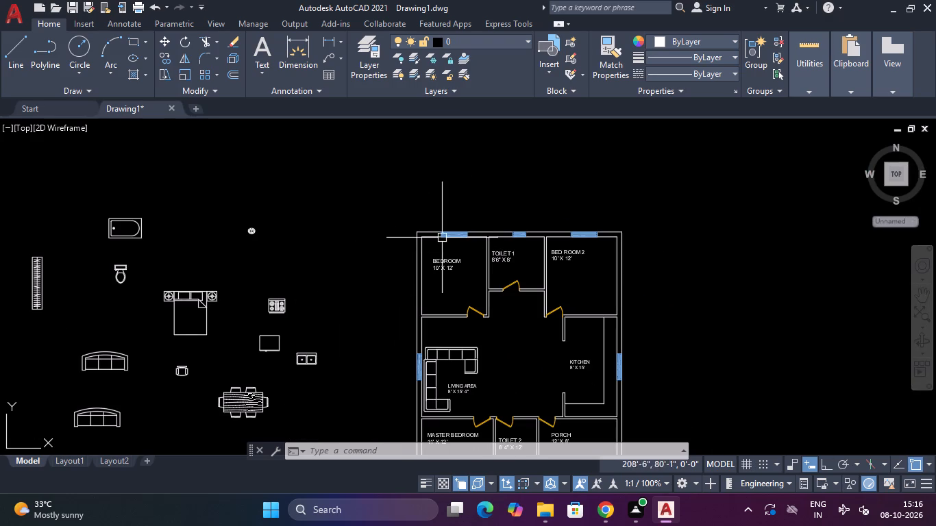
pyautogui.moveTo(917, 286); pyautogui.dragTo(907, 288)
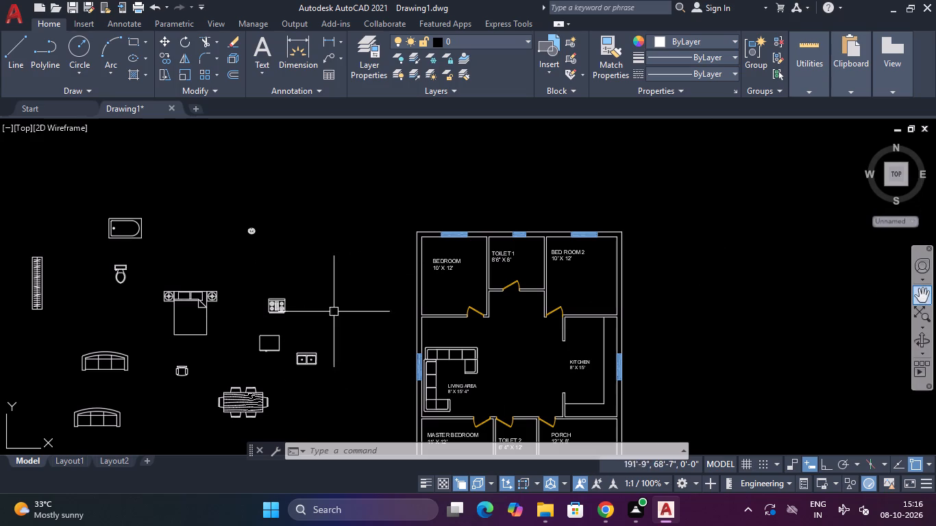
pyautogui.moveTo(348, 305); pyautogui.dragTo(399, 292)
pyautogui.press('Escape')
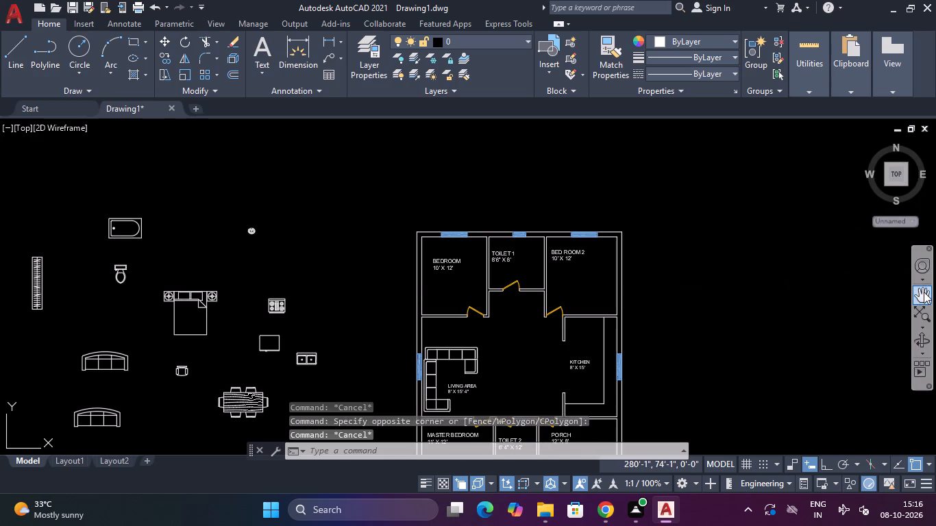
pyautogui.click(924, 292)
pyautogui.click(924, 292)
pyautogui.click(911, 297)
pyautogui.click(918, 295)
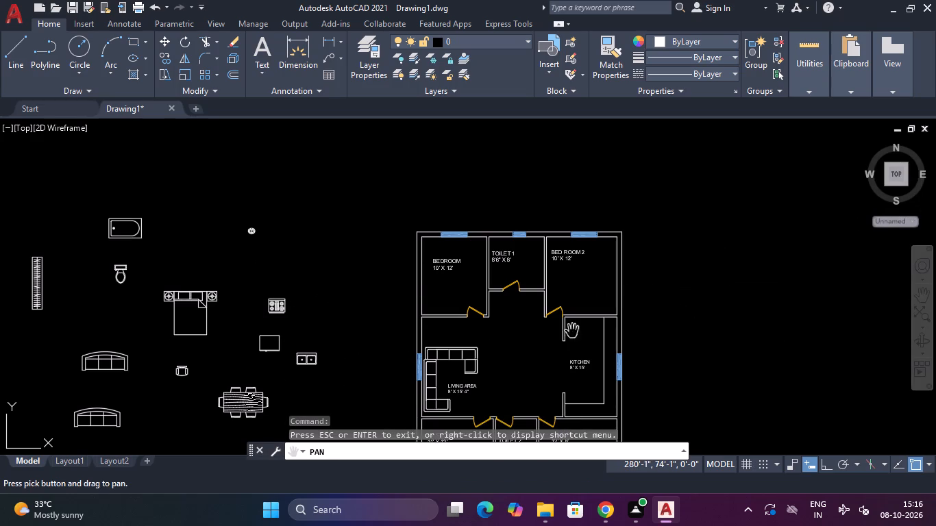
pyautogui.moveTo(316, 312); pyautogui.dragTo(443, 228)
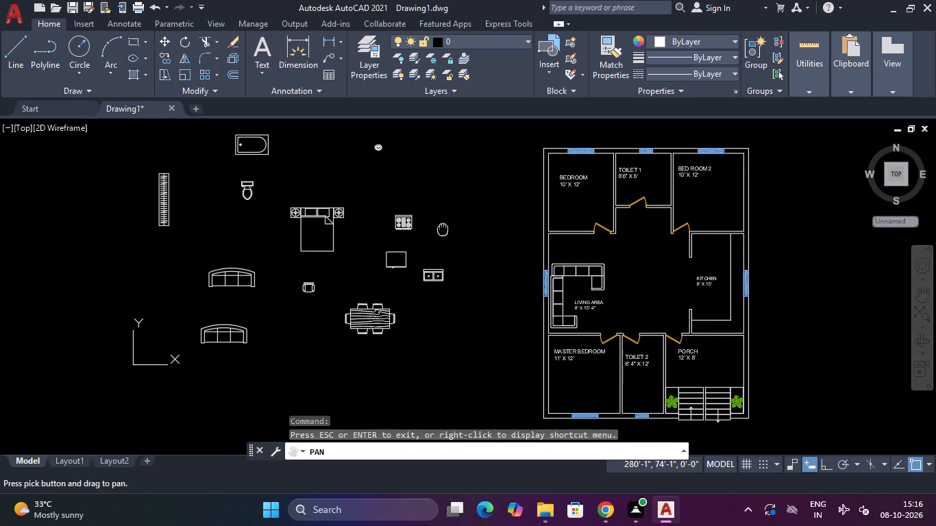
pyautogui.moveTo(443, 228); pyautogui.dragTo(445, 219)
pyautogui.press('Escape')
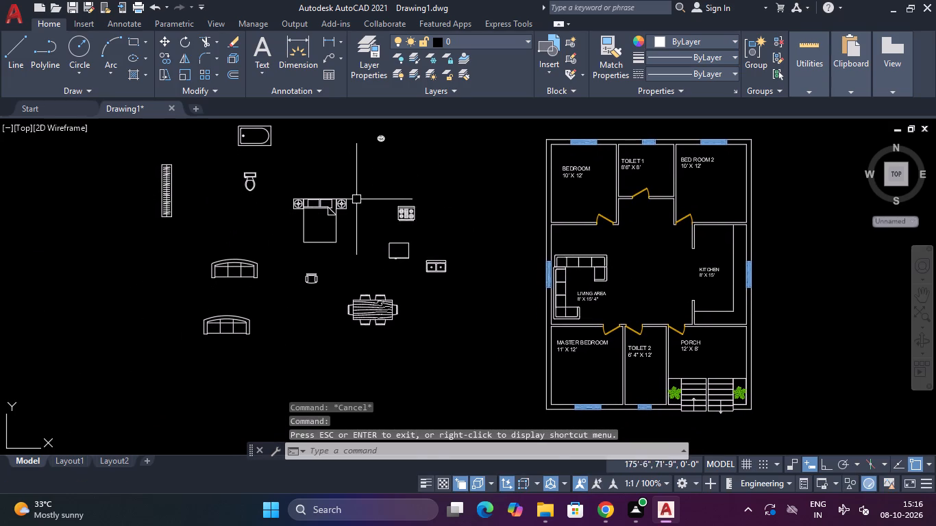
pyautogui.click(358, 195)
pyautogui.click(298, 246)
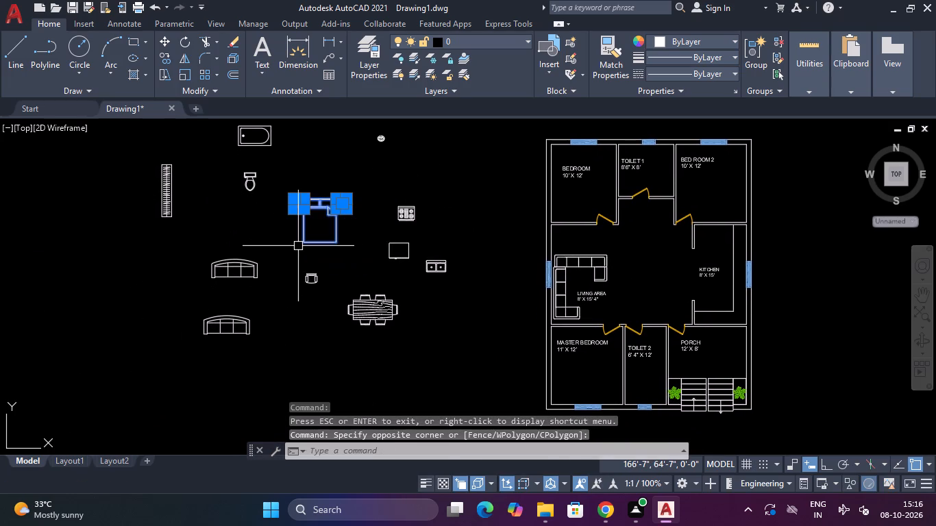
pyautogui.write('RO')
pyautogui.press('space')
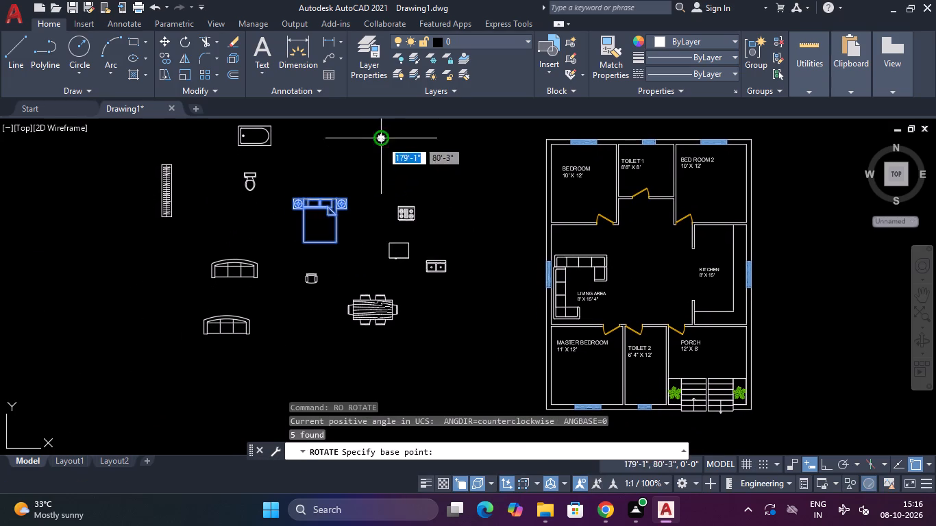
pyautogui.click(347, 197)
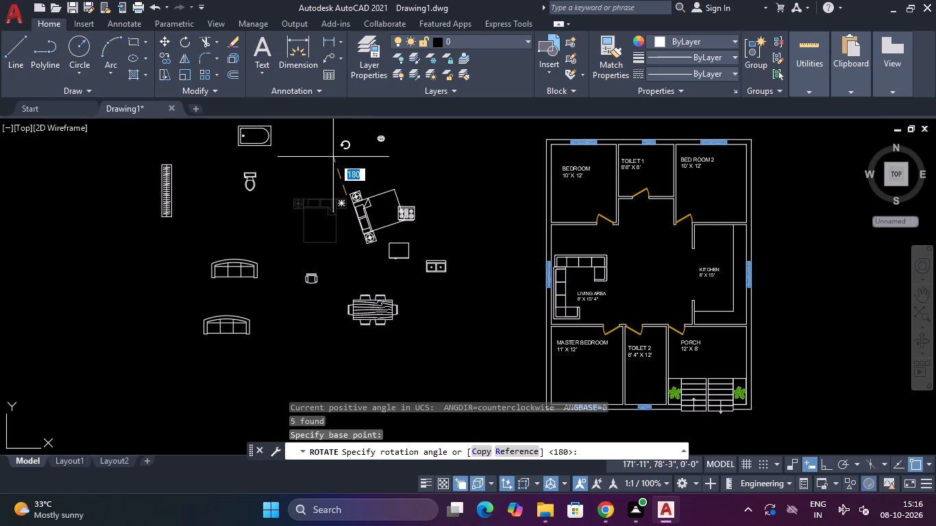
pyautogui.press('F8')
pyautogui.click(346, 155)
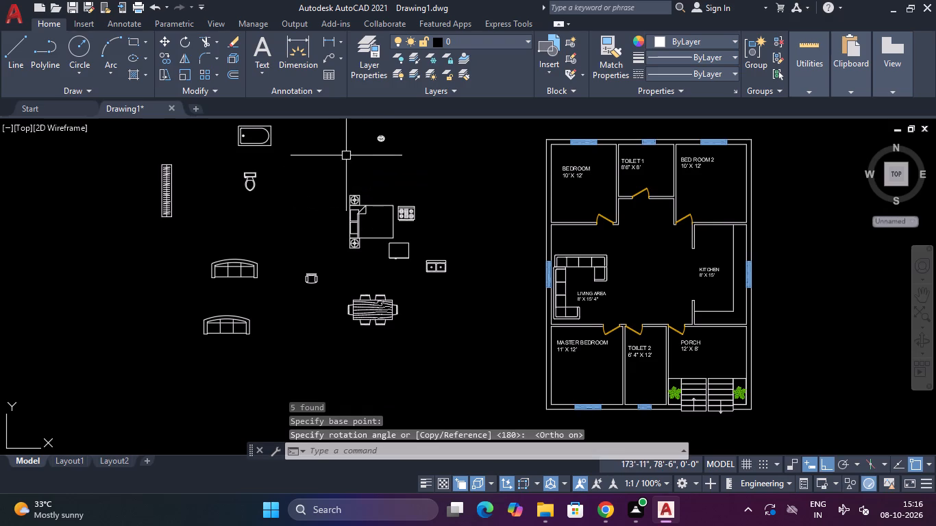
# Copy the loose bed with its side tables into the BEDROOM, headboard against the room's left wall, with Ortho off.
pyautogui.click(375, 171)
pyautogui.click(327, 255)
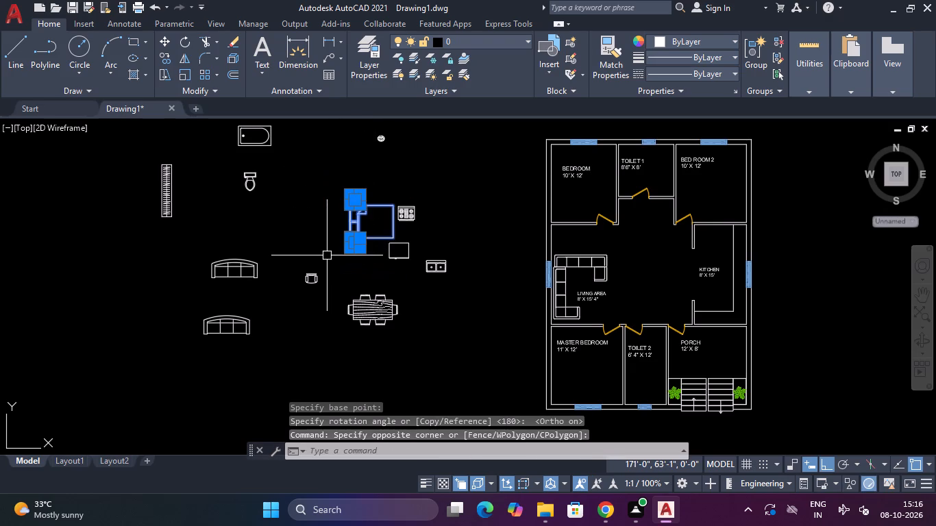
pyautogui.write('CO')
pyautogui.press('space')
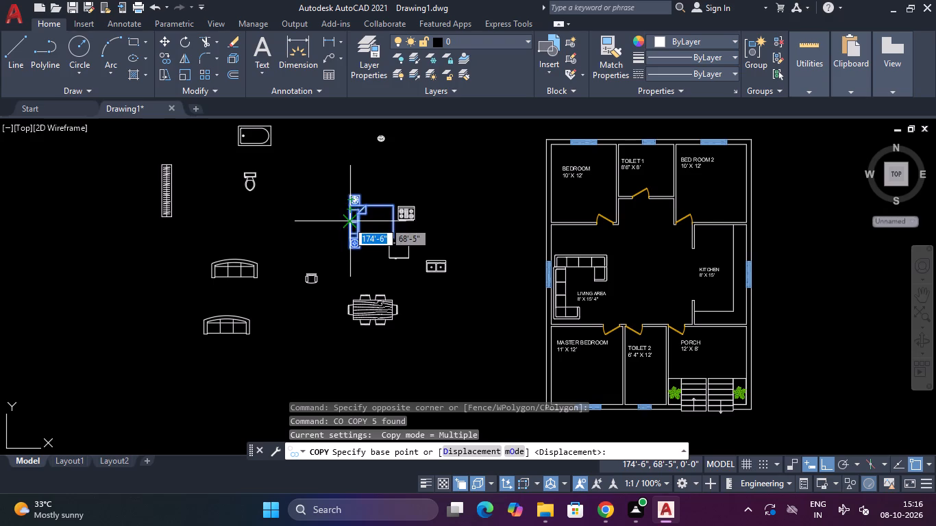
pyautogui.click(347, 221)
pyautogui.press('F8')
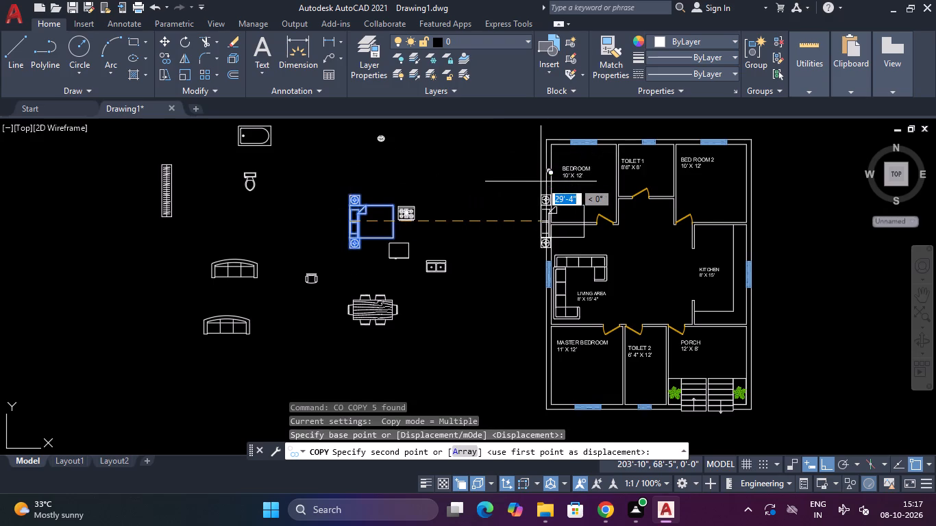
pyautogui.scroll(2, 556, 182)
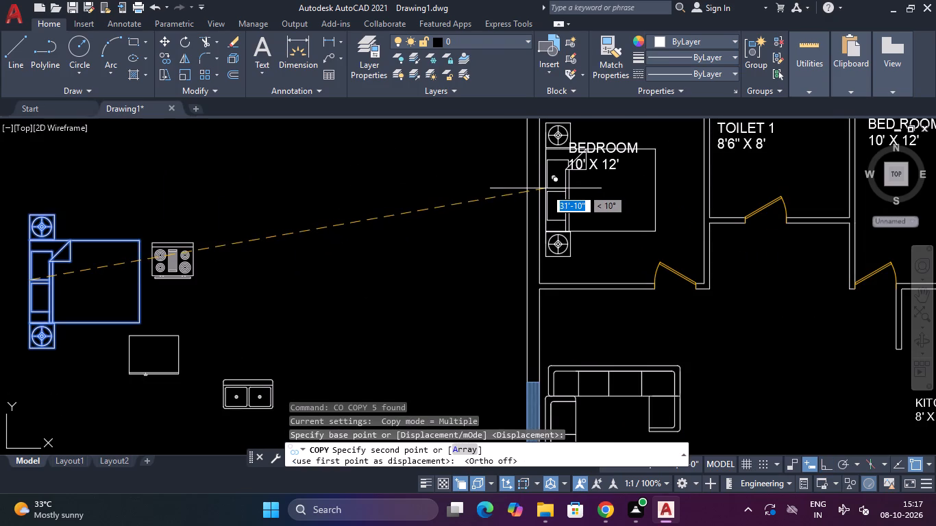
pyautogui.click(545, 184)
pyautogui.scroll(-2, 545, 184)
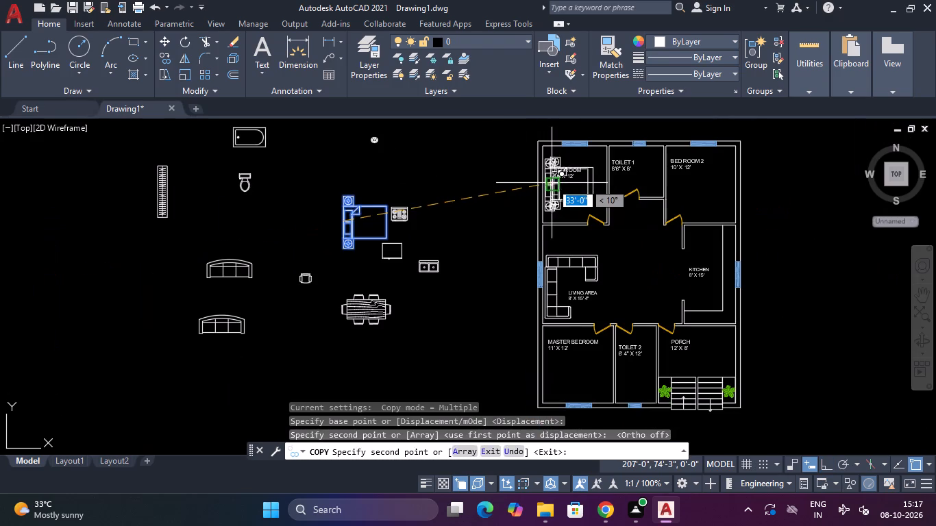
pyautogui.press('Escape')
# Move the BEDROOM 10' X 12' label down and slightly right so it sits over the middle of the bed.
pyautogui.scroll(4, 558, 173)
pyautogui.click(573, 163)
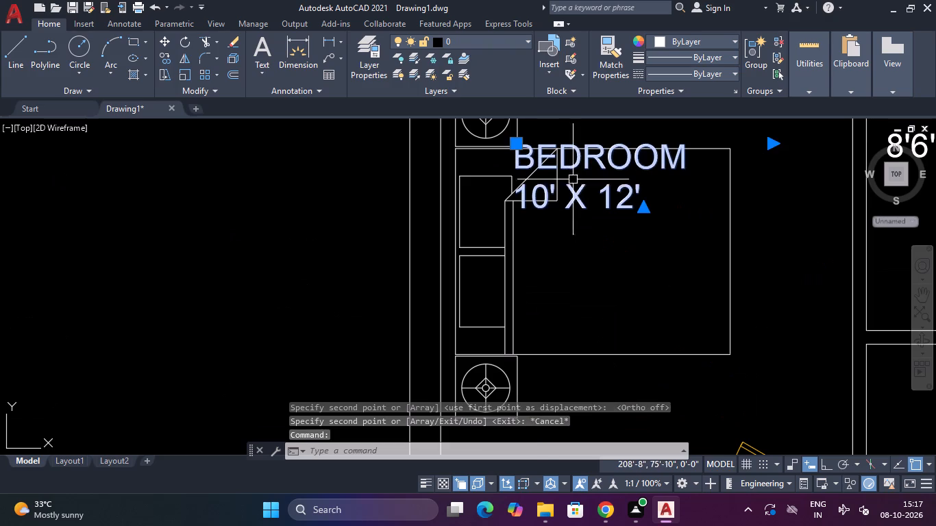
pyautogui.write('M')
pyautogui.press('space')
pyautogui.click(580, 158)
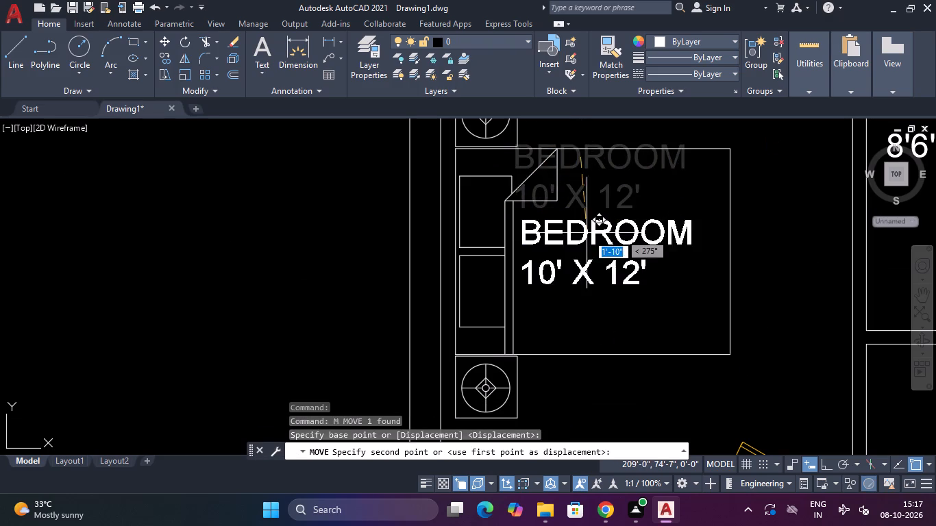
pyautogui.scroll(-1, 592, 241)
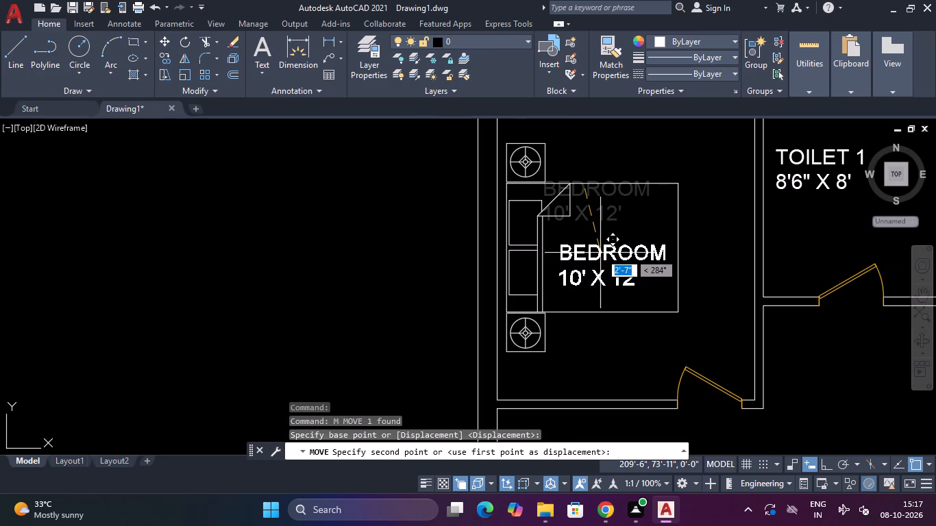
pyautogui.click(600, 249)
pyautogui.scroll(-3, 600, 249)
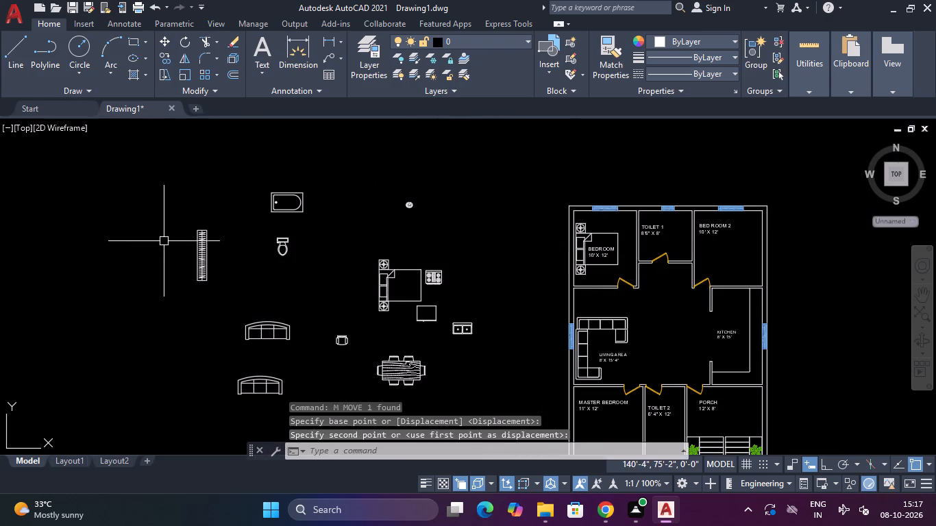
# Copy the loose wardrobe by its upper-right corner into the BEDROOM's upper-right corner, beside the TOILET 1 wall.
pyautogui.moveTo(215, 199); pyautogui.dragTo(215, 210)
pyautogui.click(175, 303)
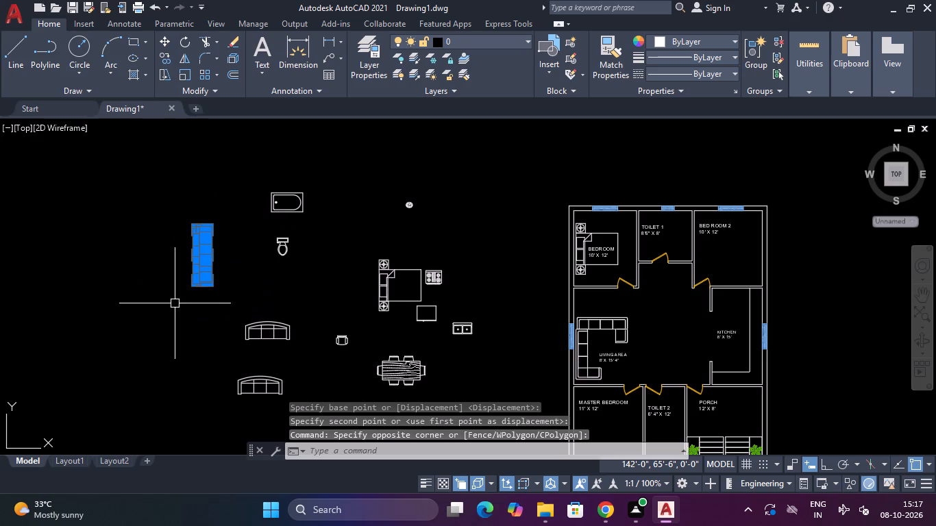
pyautogui.write('CO')
pyautogui.press('space')
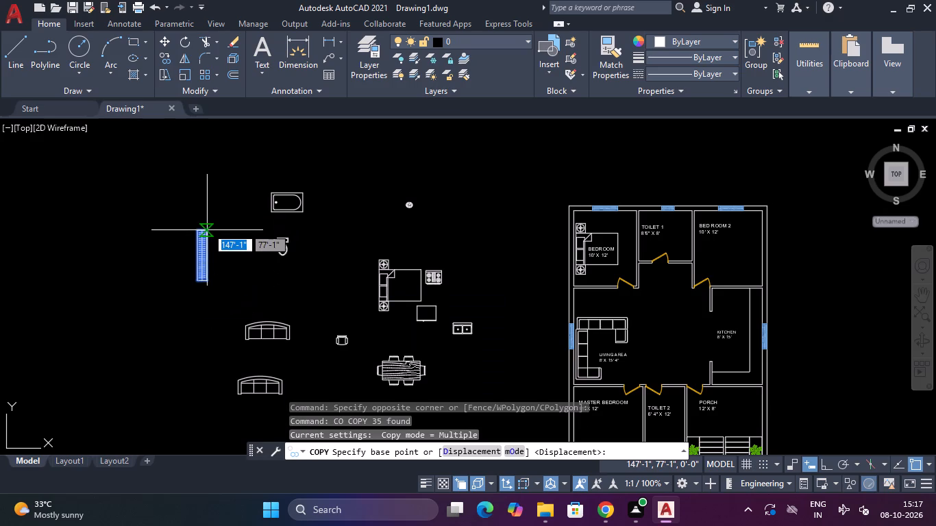
pyautogui.click(207, 227)
pyautogui.scroll(2, 630, 219)
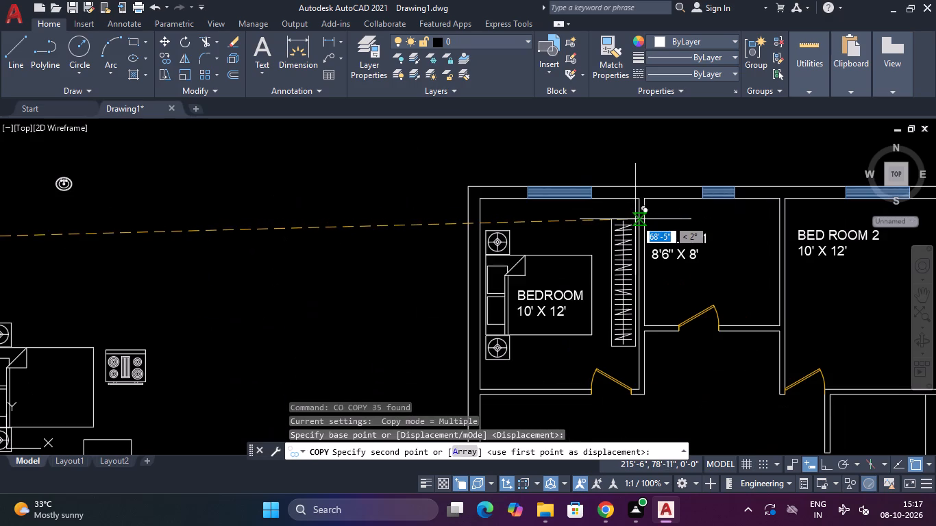
pyautogui.click(636, 200)
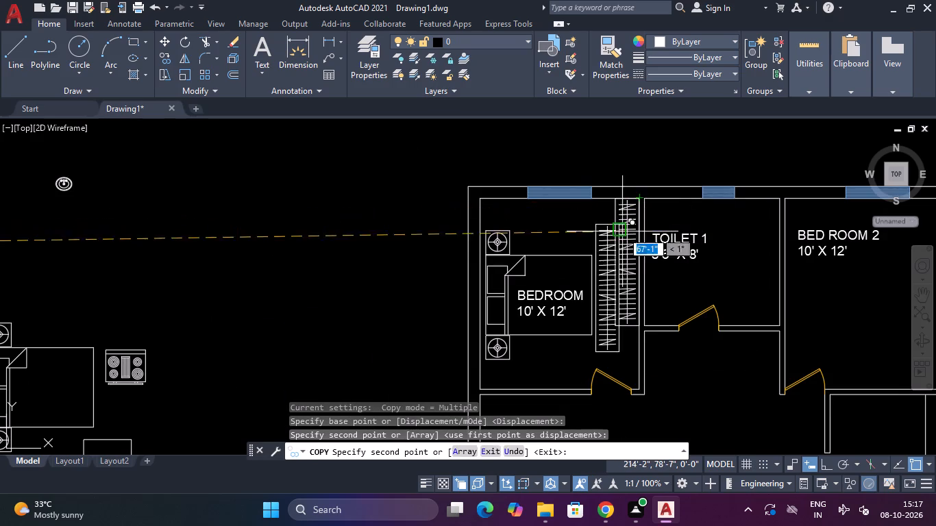
pyautogui.press('Escape')
pyautogui.scroll(-1, 609, 324)
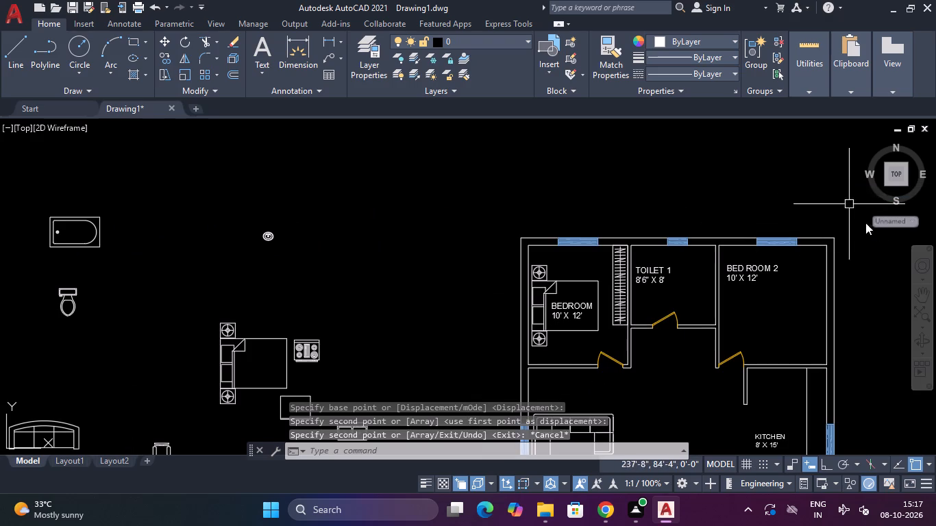
# Rotate the loose bed with its side tables 180° about its upper-left corner, with Ortho on.
pyautogui.click(926, 293)
pyautogui.moveTo(736, 305); pyautogui.dragTo(739, 246)
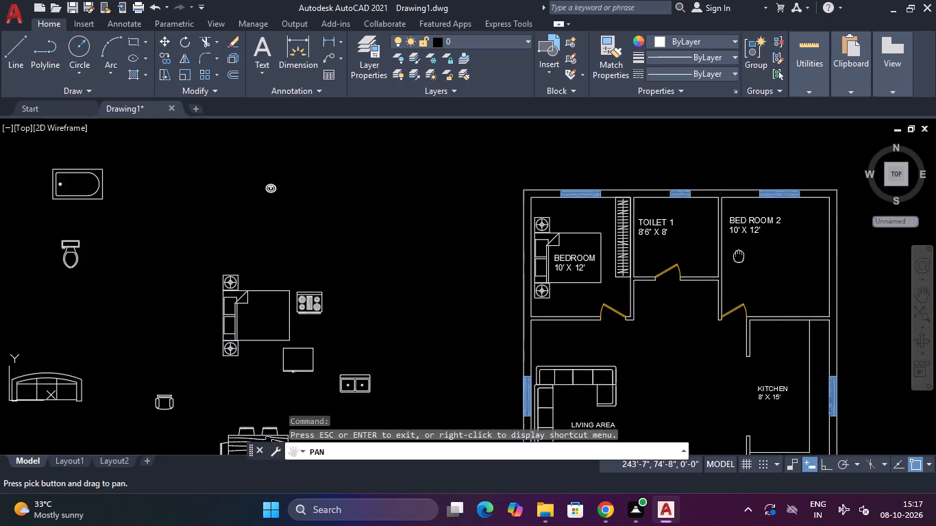
pyautogui.moveTo(739, 246); pyautogui.dragTo(704, 169)
pyautogui.scroll(-2, 688, 208)
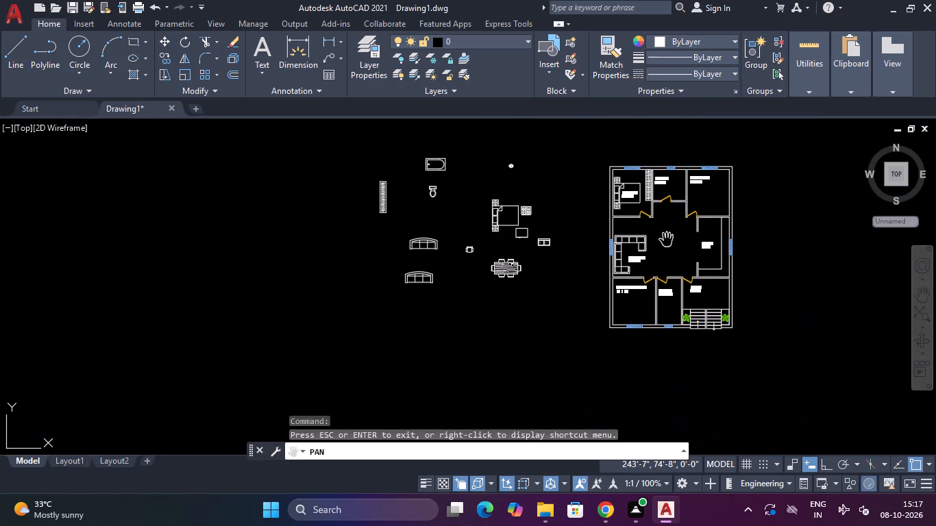
pyautogui.moveTo(667, 240); pyautogui.dragTo(632, 255)
pyautogui.scroll(1, 611, 262)
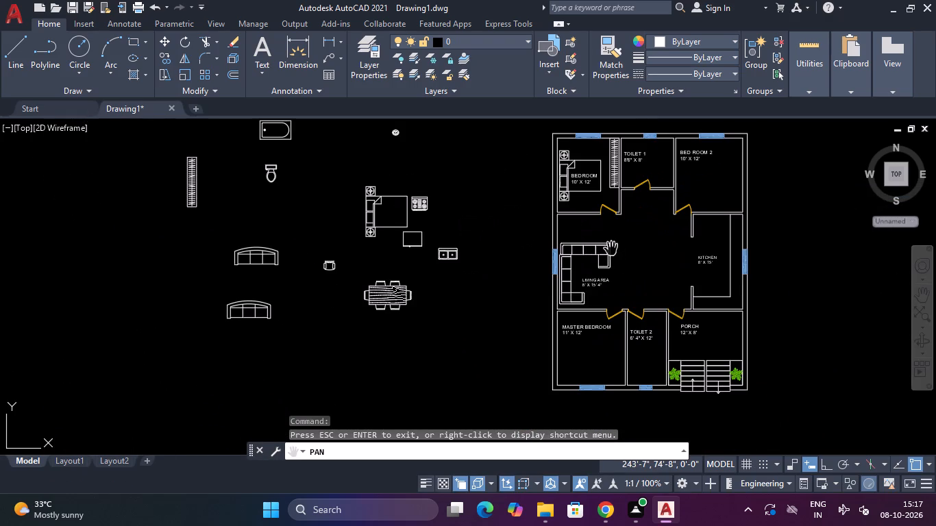
pyautogui.moveTo(624, 238); pyautogui.dragTo(624, 254)
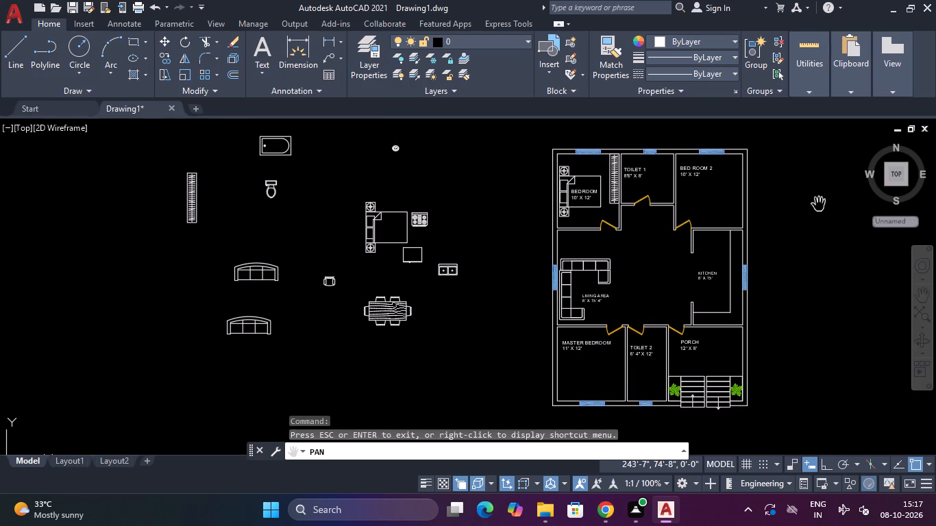
pyautogui.press('Escape')
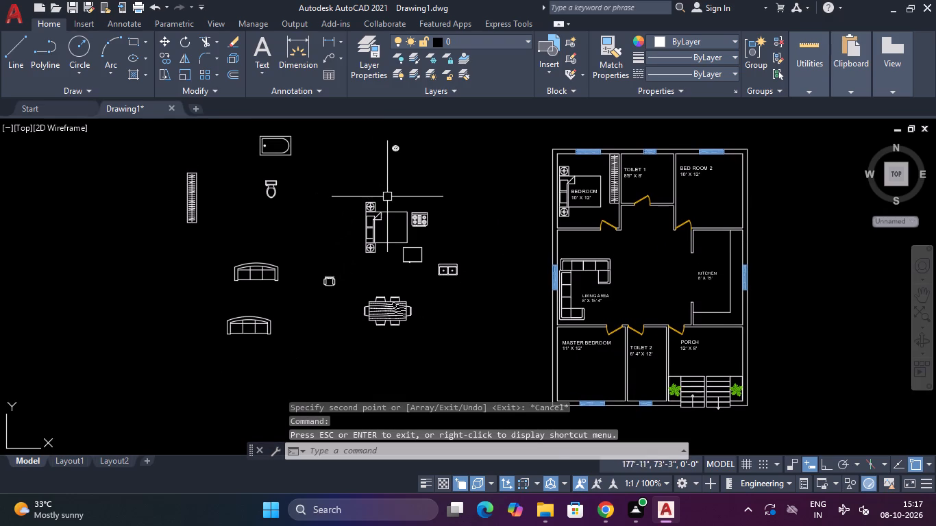
pyautogui.click(389, 198)
pyautogui.click(354, 258)
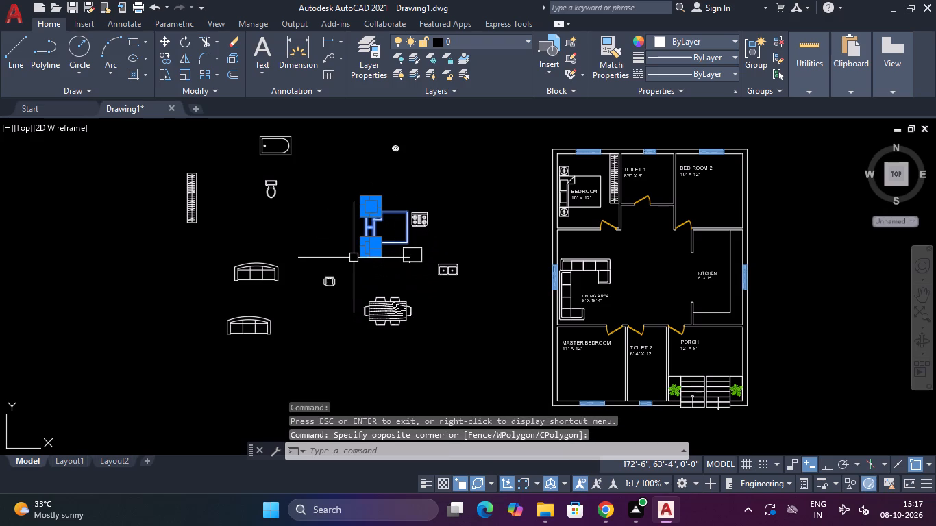
pyautogui.write('RO')
pyautogui.press('space')
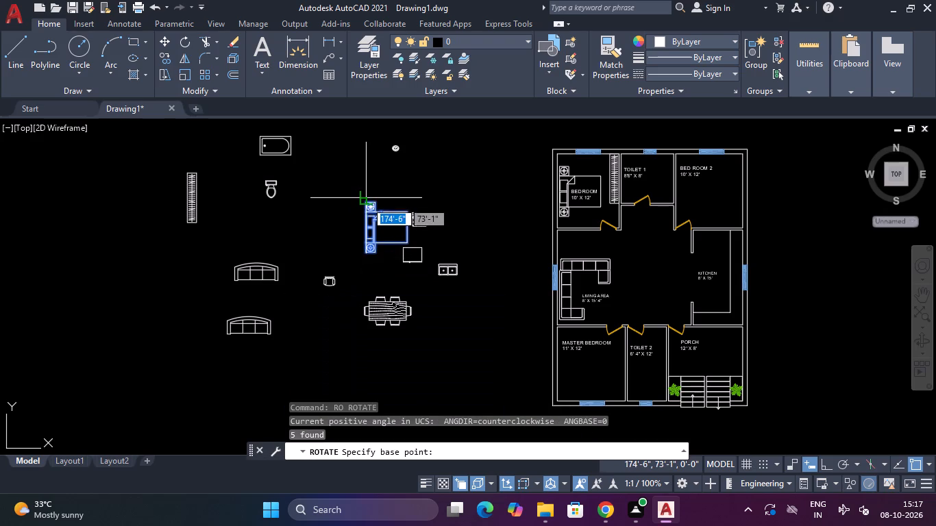
pyautogui.click(365, 205)
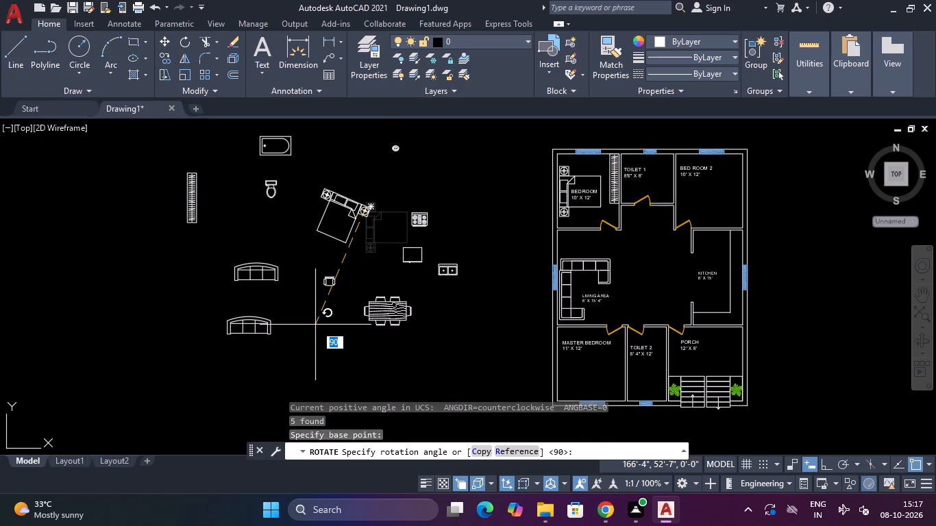
pyautogui.press('F8')
pyautogui.click(332, 218)
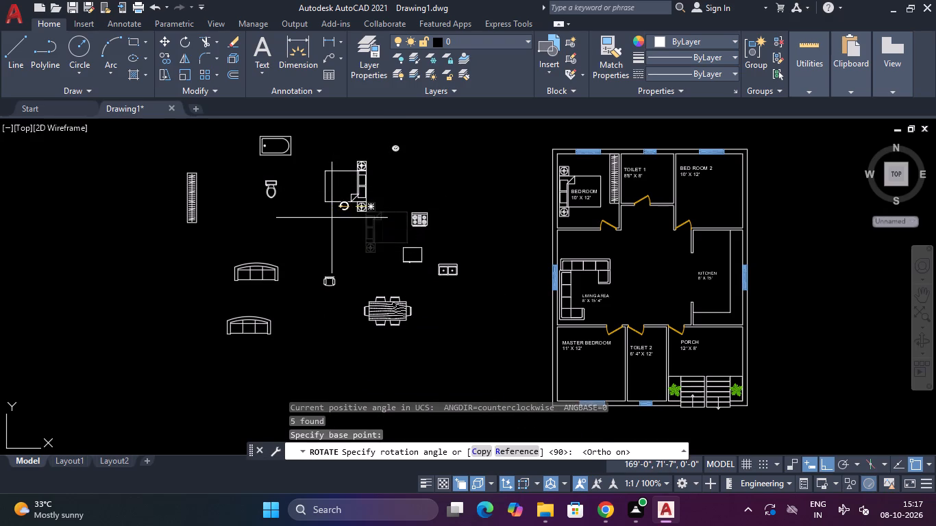
pyautogui.press('Escape')
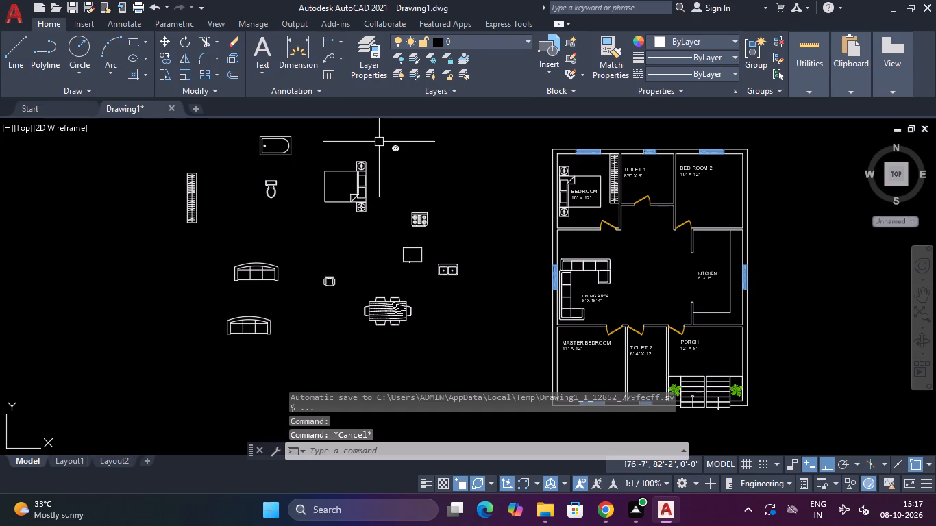
# Move the rotated bed with its side tables horizontally into BED ROOM 2, headboard against the room's right wall.
pyautogui.click(379, 142)
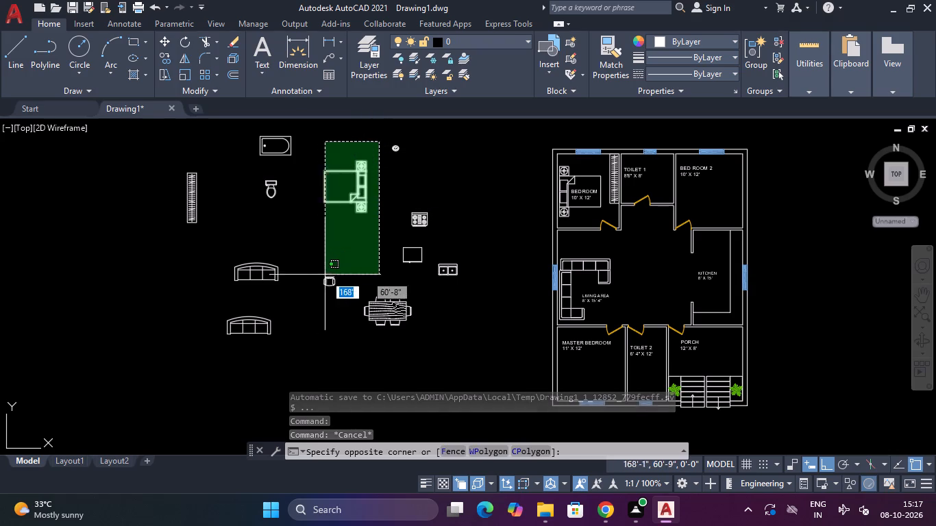
pyautogui.click(319, 232)
pyautogui.write('M')
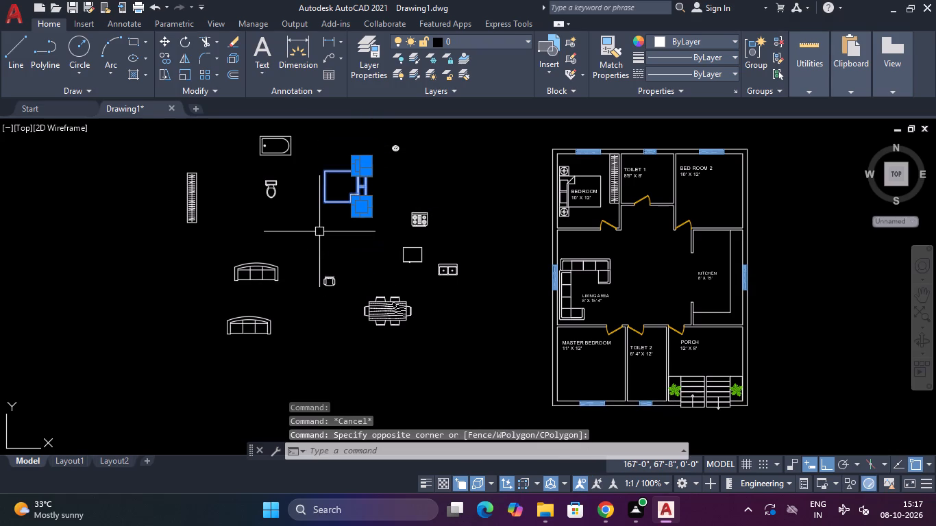
pyautogui.press('space')
pyautogui.click(367, 184)
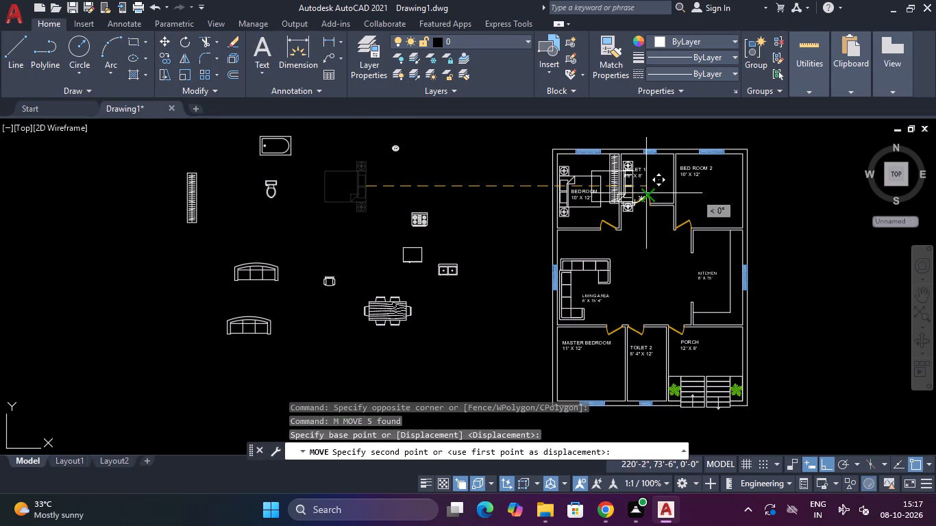
pyautogui.scroll(2, 728, 180)
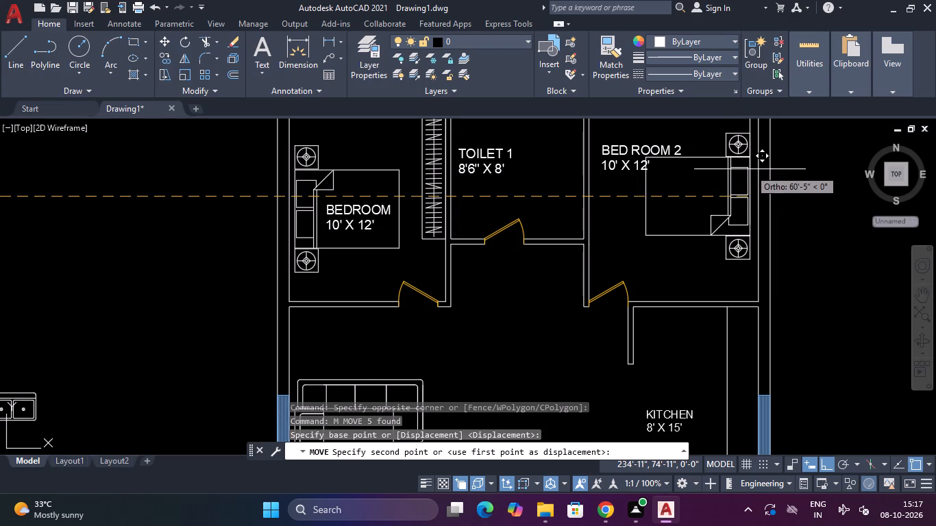
pyautogui.click(750, 169)
pyautogui.scroll(-2, 748, 175)
pyautogui.press('Escape')
# Move the BED ROOM 2 10' X 12' label down and right to just below the bed, with Ortho off.
pyautogui.scroll(1, 715, 162)
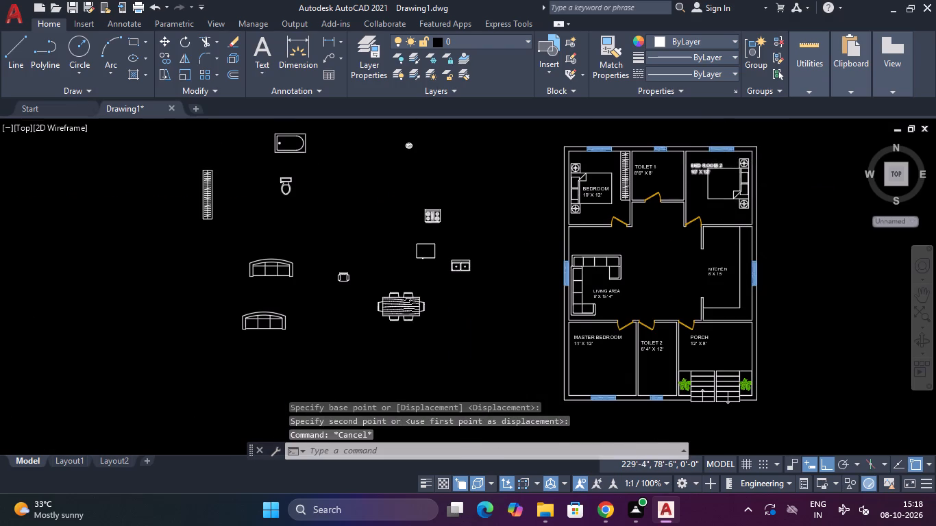
pyautogui.scroll(1, 715, 162)
pyautogui.click(680, 171)
pyautogui.write('M')
pyautogui.press('space')
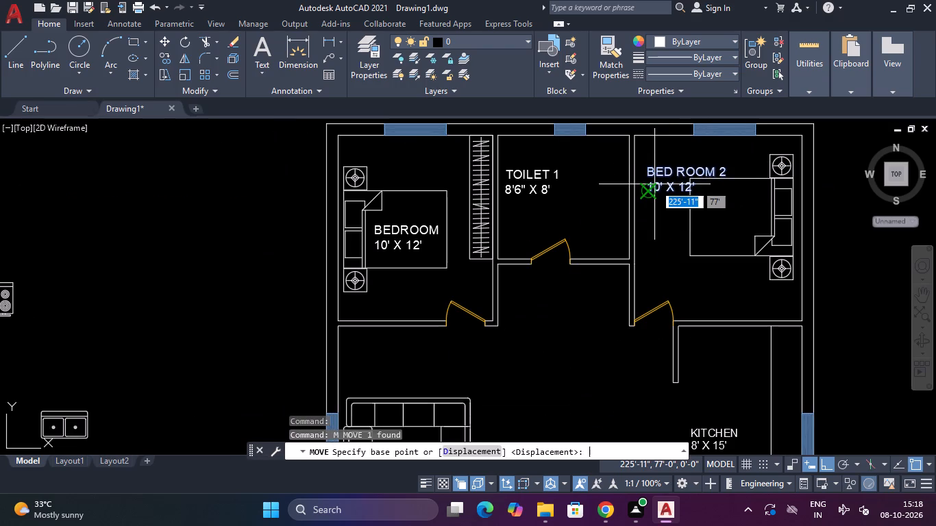
pyautogui.click(667, 173)
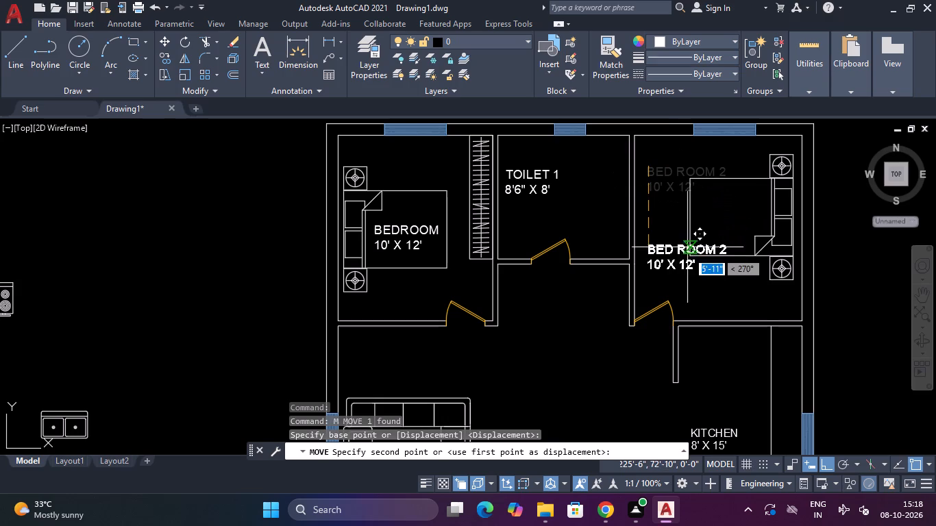
pyautogui.press('F8')
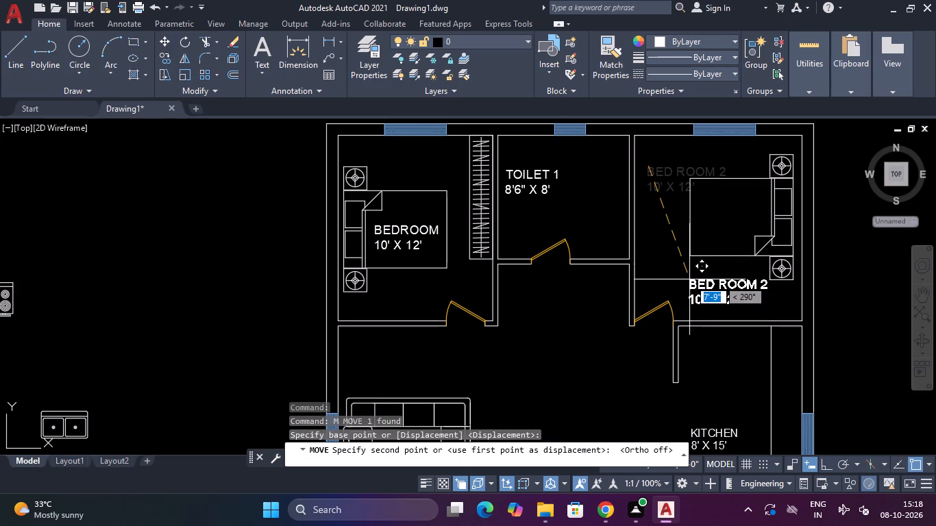
pyautogui.click(689, 282)
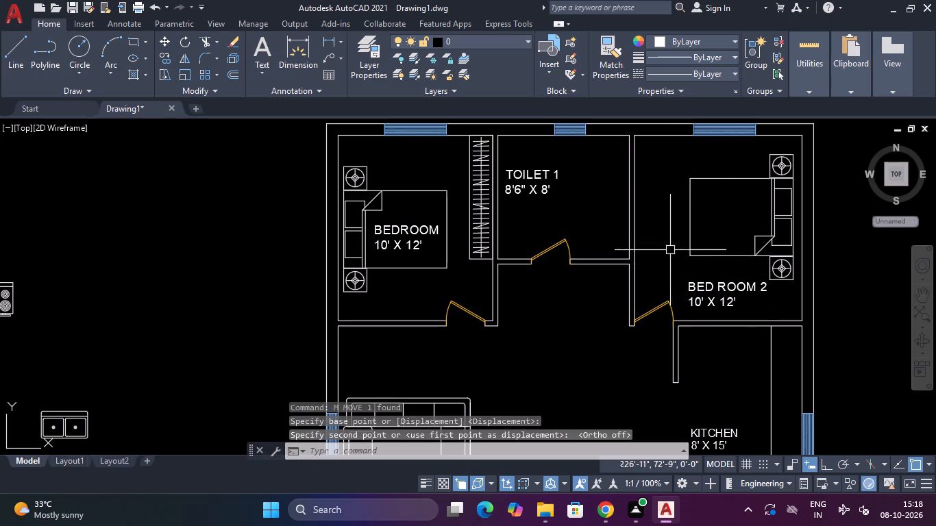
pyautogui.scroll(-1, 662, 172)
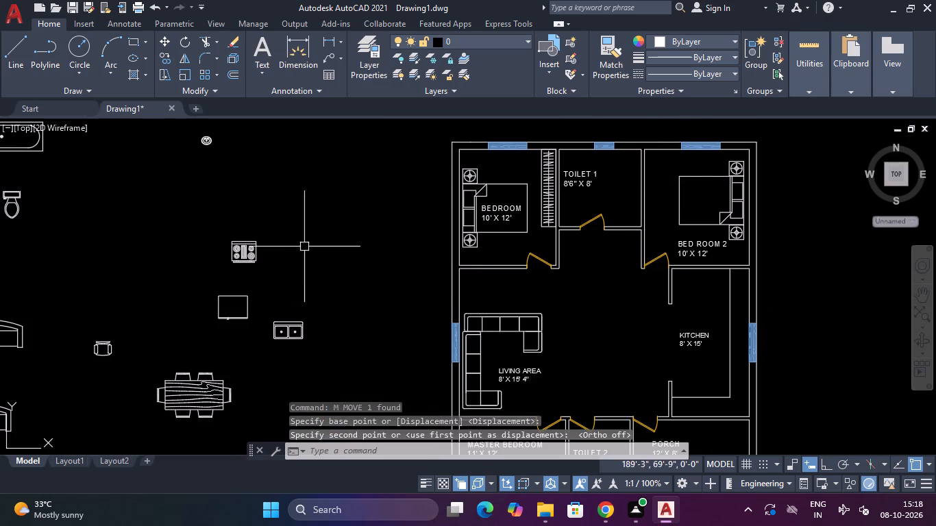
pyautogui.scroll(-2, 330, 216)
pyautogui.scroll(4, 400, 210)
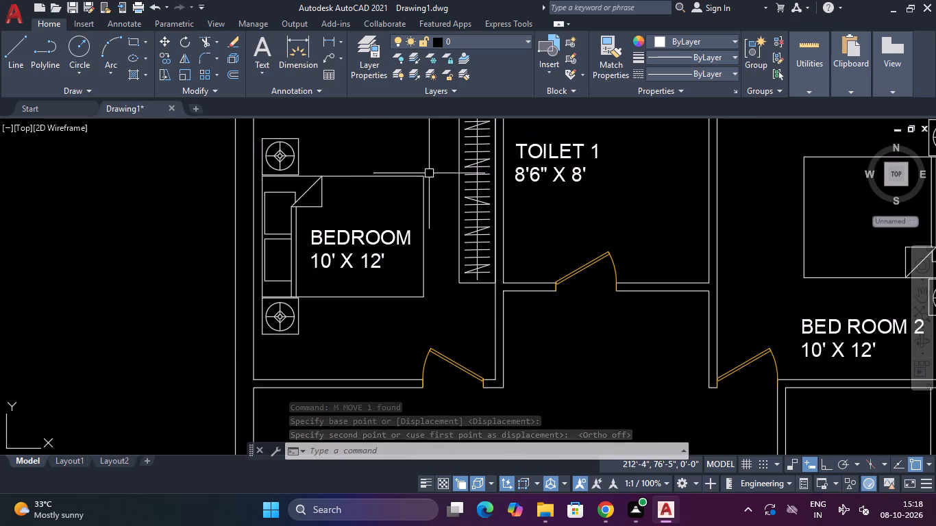
# Copy the BEDROOM wardrobe by its upper-left corner into BED ROOM 2's upper-left corner, beside the TOILET 1 wall.
pyautogui.scroll(3, 471, 150)
pyautogui.scroll(-4, 474, 140)
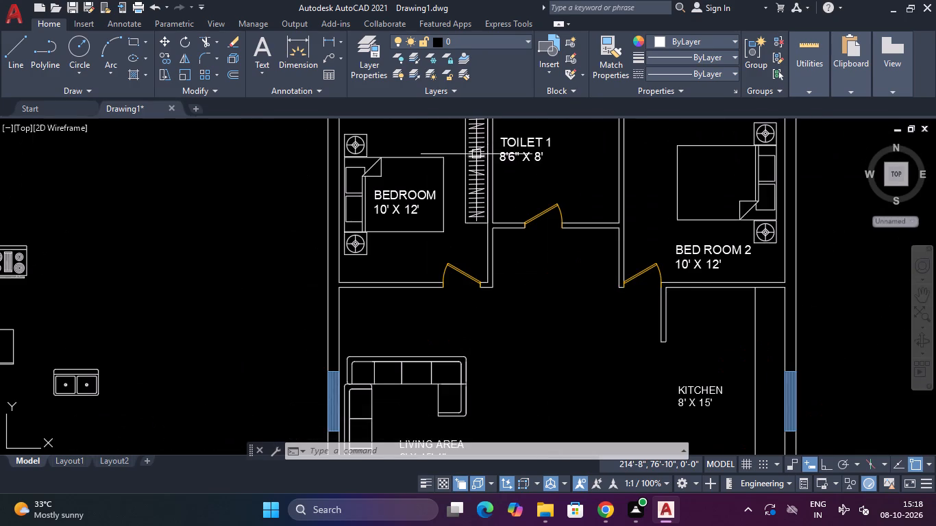
pyautogui.scroll(-3, 476, 154)
pyautogui.scroll(3, 471, 143)
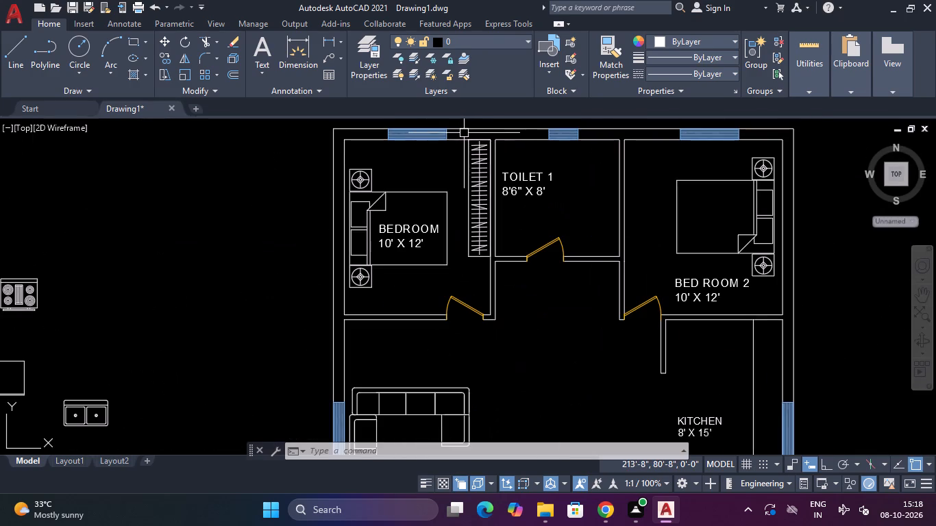
pyautogui.click(464, 133)
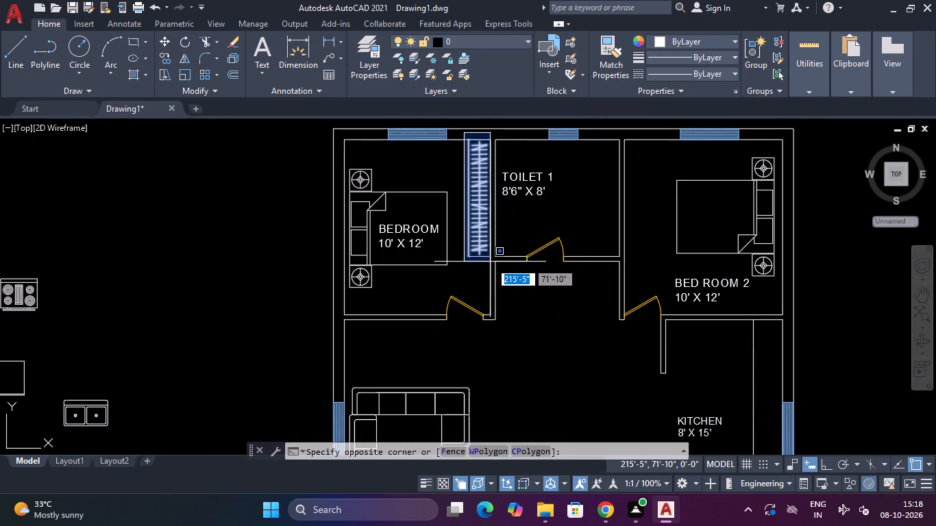
pyautogui.click(494, 258)
pyautogui.scroll(-1, 439, 187)
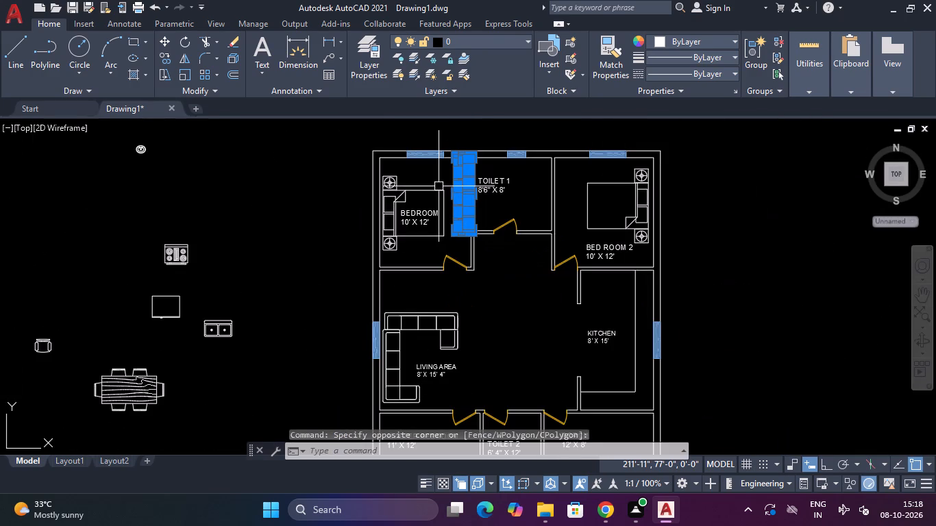
pyautogui.write('CO')
pyautogui.press('space')
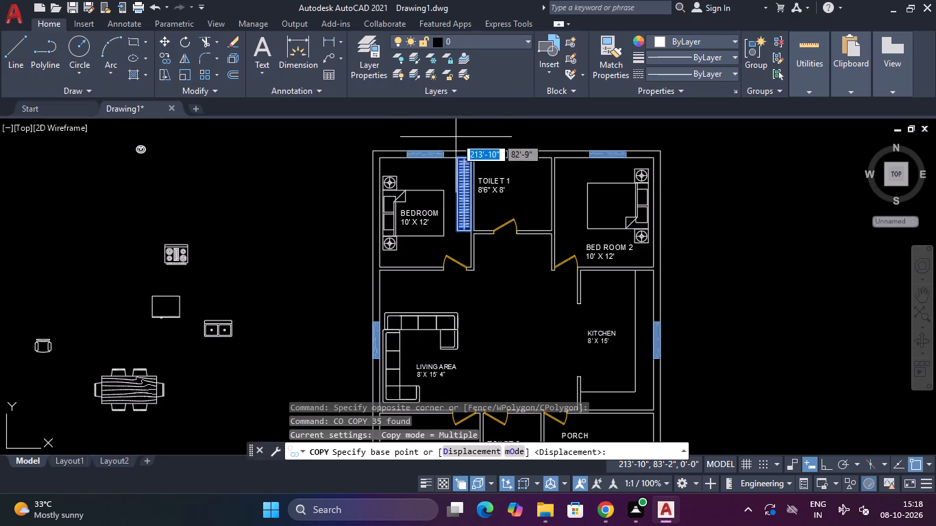
pyautogui.scroll(3, 456, 141)
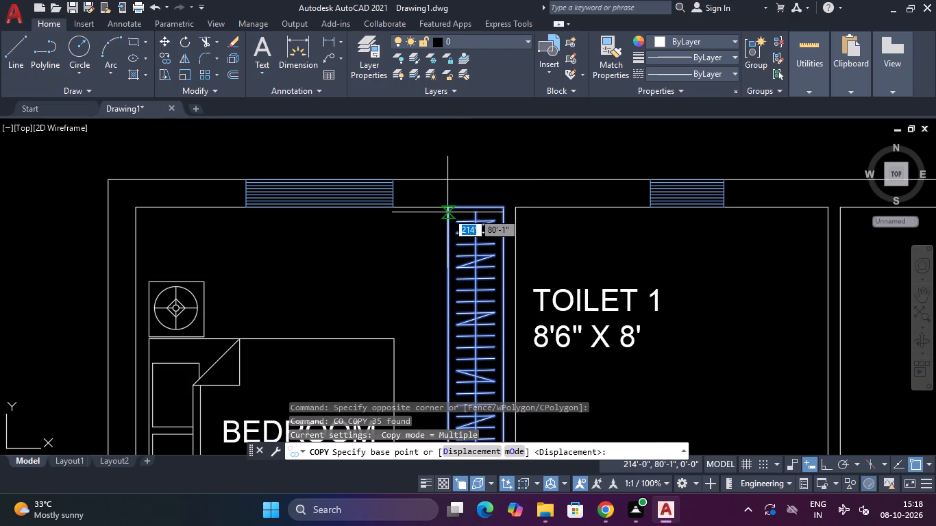
pyautogui.click(447, 207)
pyautogui.scroll(-4, 454, 206)
pyautogui.scroll(1, 515, 202)
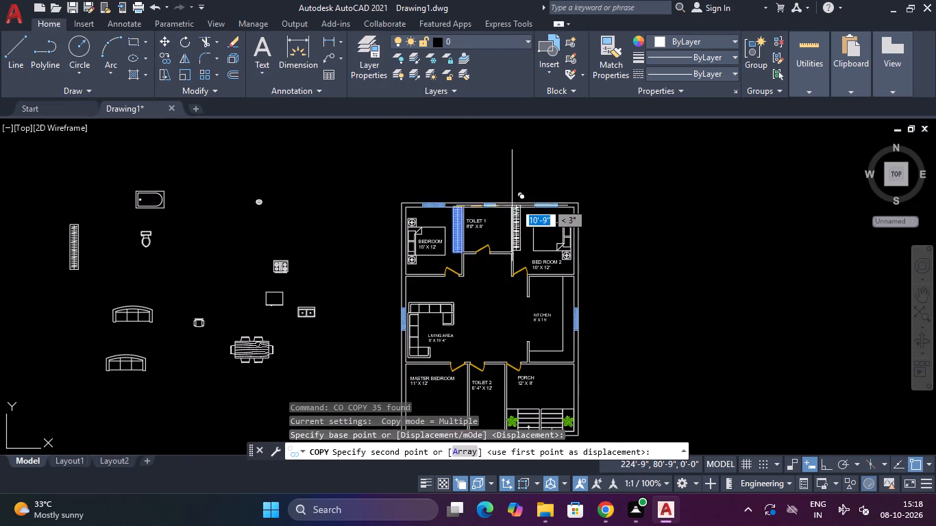
pyautogui.scroll(2, 515, 202)
pyautogui.click(506, 224)
pyautogui.scroll(-4, 510, 229)
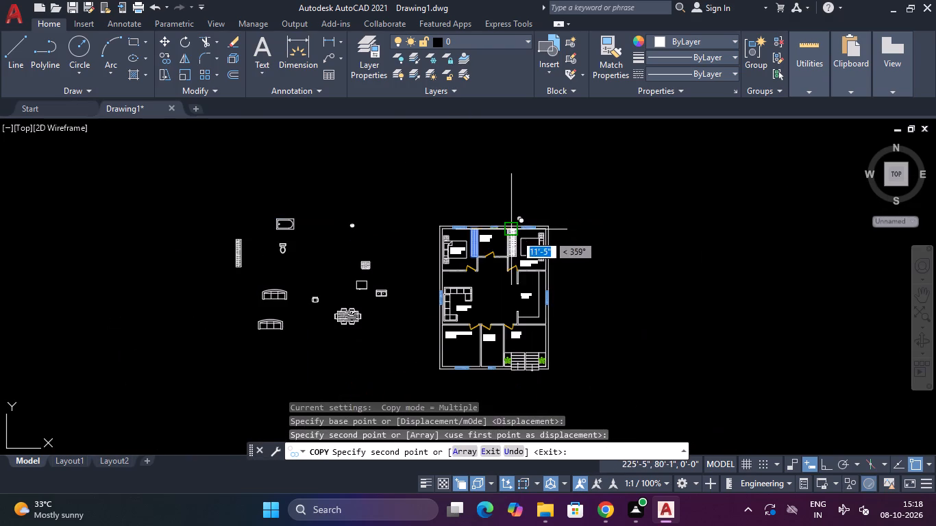
pyautogui.press('Escape')
pyautogui.scroll(2, 498, 256)
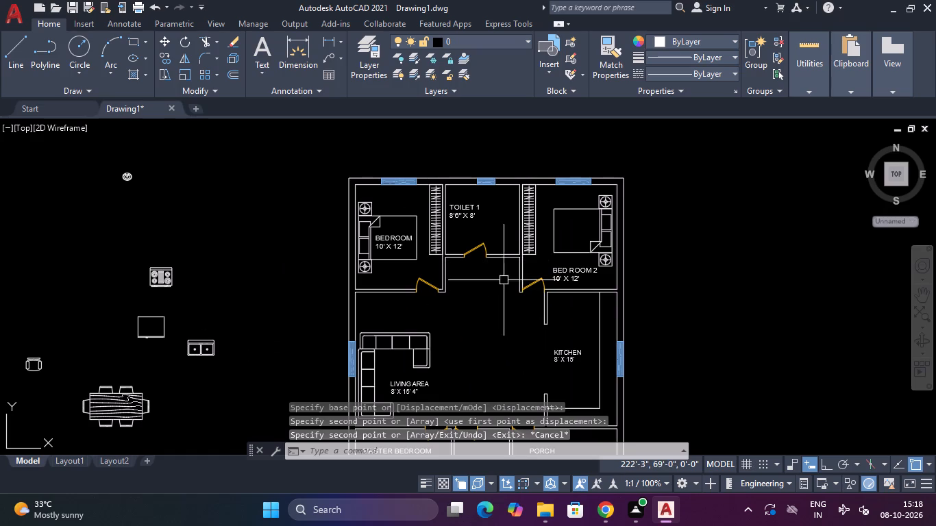
# Rotate the loose toilet 270° about a point near its upper-right corner, with Ortho on, so the bowl faces left.
pyautogui.click(918, 289)
pyautogui.moveTo(490, 369); pyautogui.dragTo(492, 326)
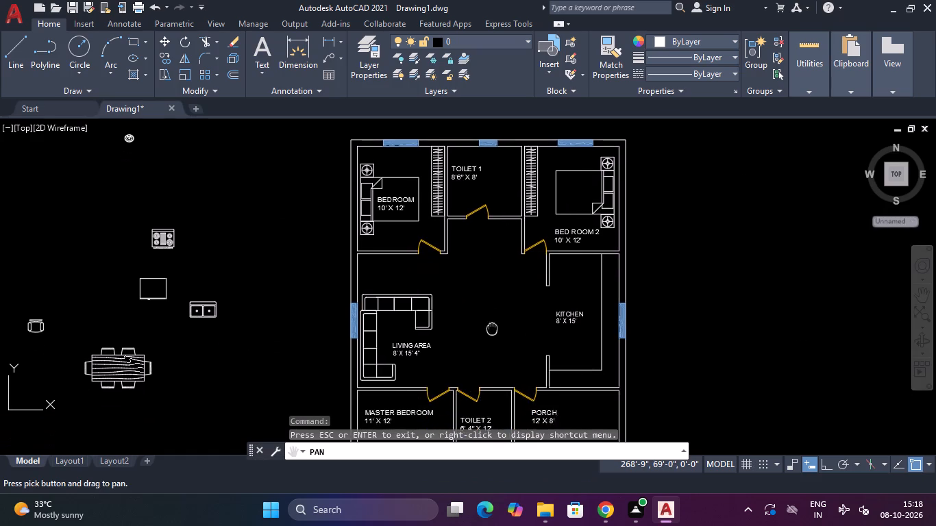
pyautogui.moveTo(492, 326); pyautogui.dragTo(495, 322)
pyautogui.scroll(-1, 497, 321)
pyautogui.moveTo(497, 320); pyautogui.dragTo(508, 313)
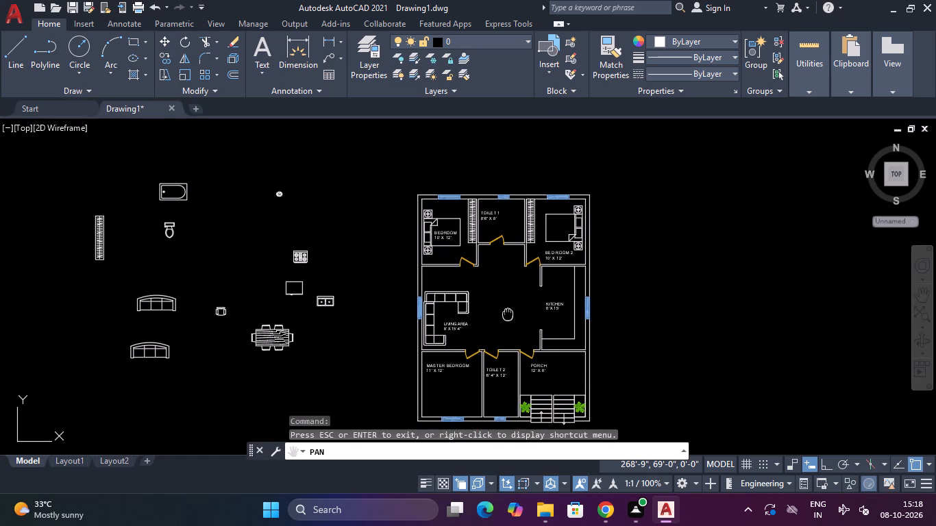
pyautogui.moveTo(508, 313); pyautogui.dragTo(513, 294)
pyautogui.press('Escape')
pyautogui.press('Escape')
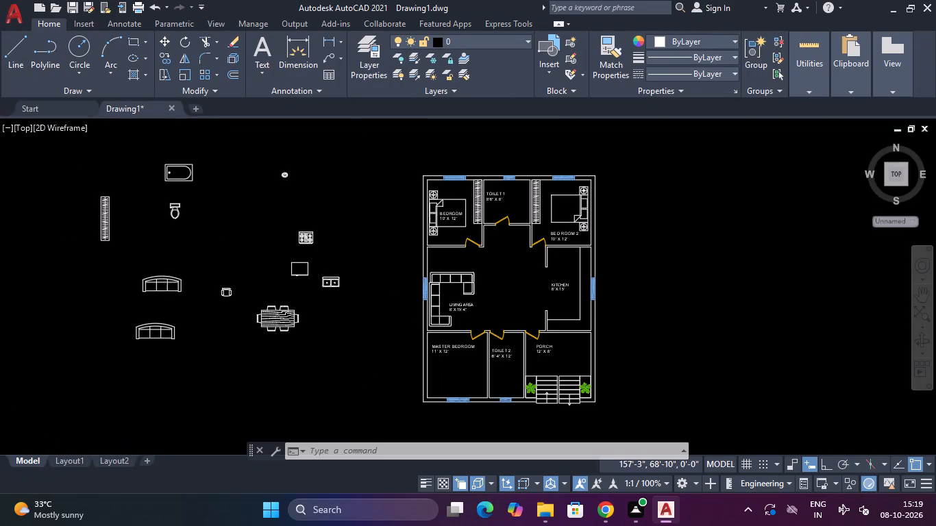
pyautogui.scroll(1, 164, 242)
pyautogui.click(193, 173)
pyautogui.click(171, 212)
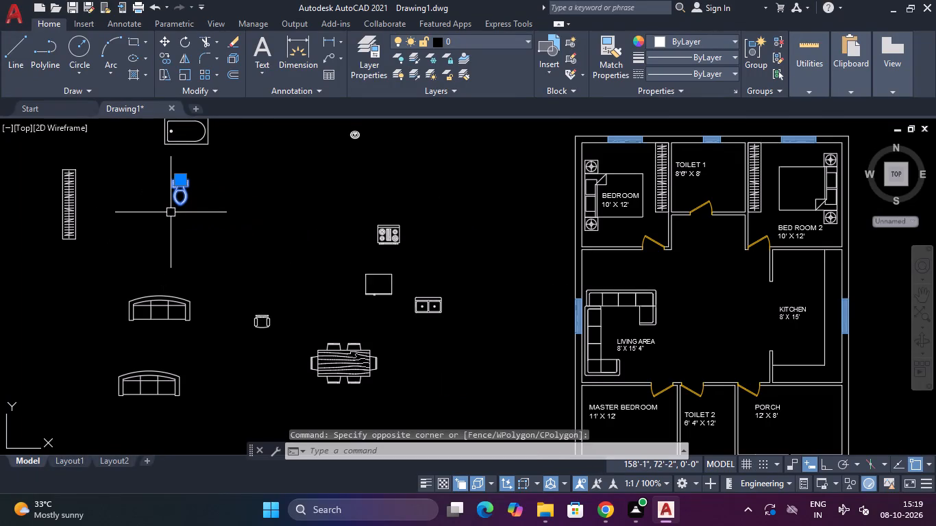
pyautogui.write('RO')
pyautogui.press('Return')
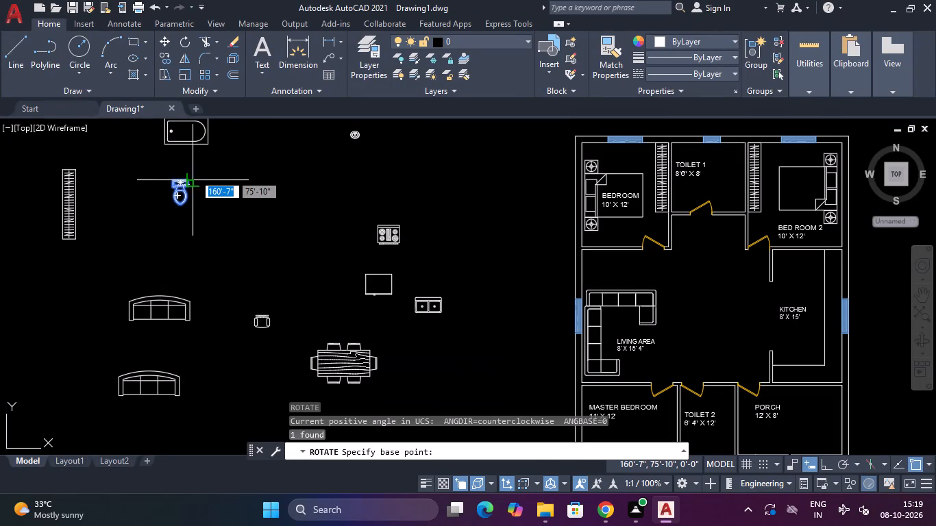
pyautogui.click(194, 173)
pyautogui.press('F8')
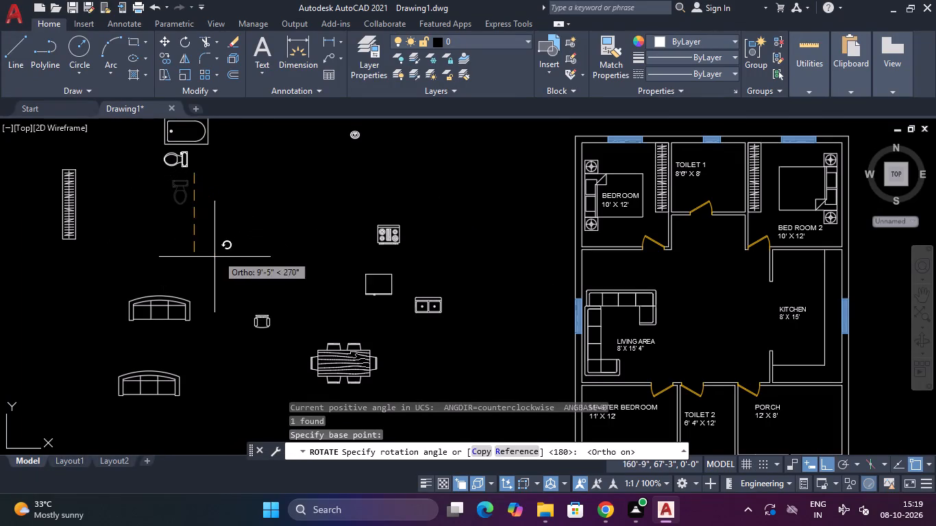
pyautogui.click(189, 258)
pyautogui.press('Escape')
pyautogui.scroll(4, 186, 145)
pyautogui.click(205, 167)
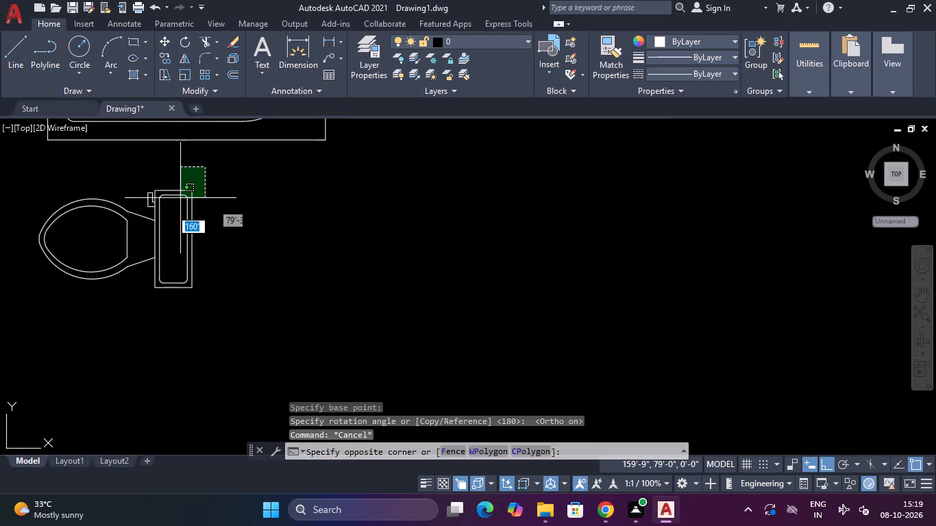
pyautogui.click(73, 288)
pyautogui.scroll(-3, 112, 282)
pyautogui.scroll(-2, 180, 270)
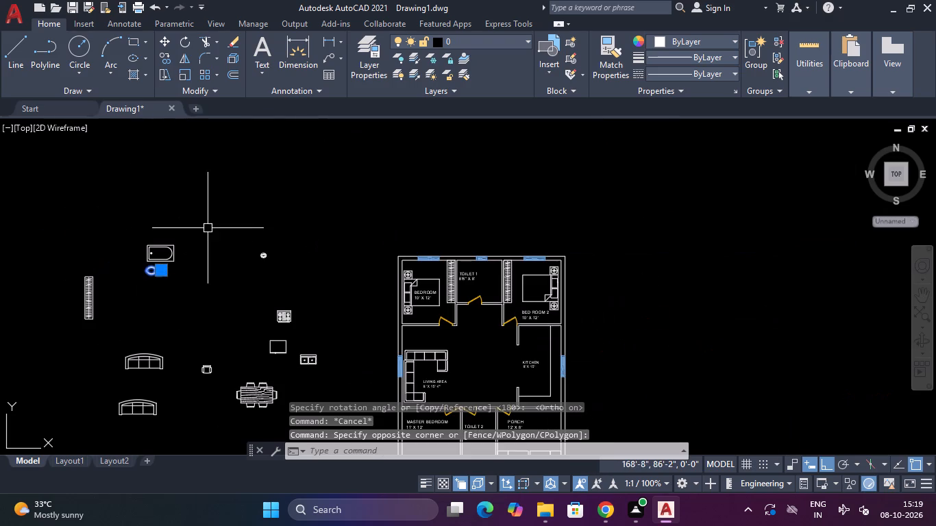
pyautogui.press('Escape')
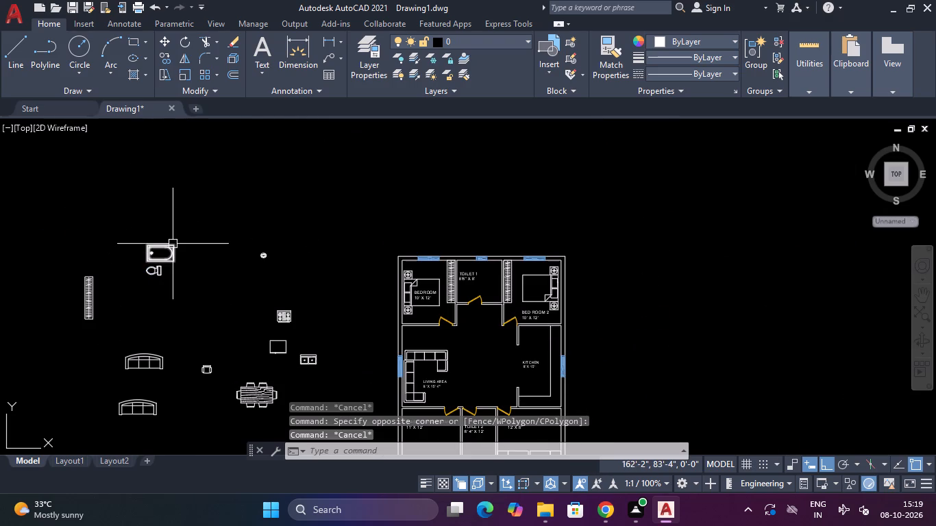
# Copy the loose bathtub into the upper-left corner of TOILET 1, just inside the walls, with Ortho off.
pyautogui.click(178, 240)
pyautogui.click(165, 253)
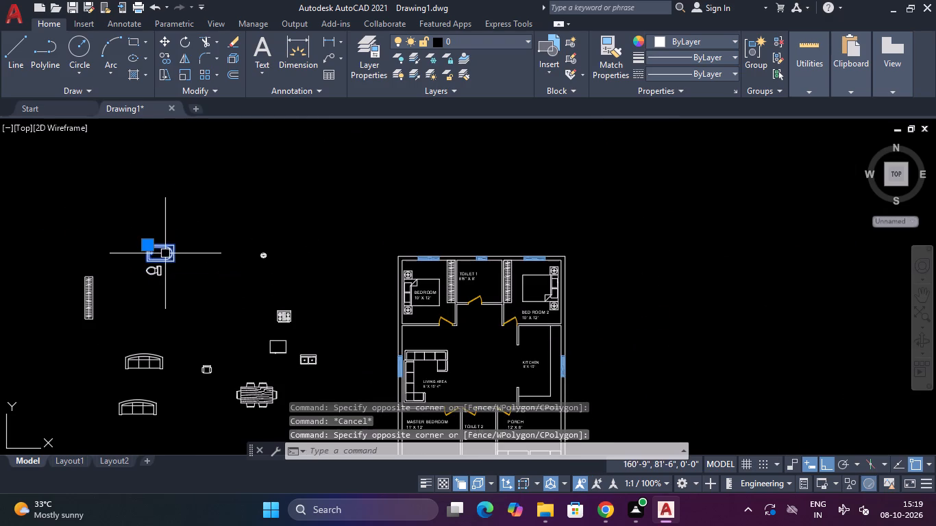
pyautogui.press('c')
pyautogui.press('o')
pyautogui.press('Return')
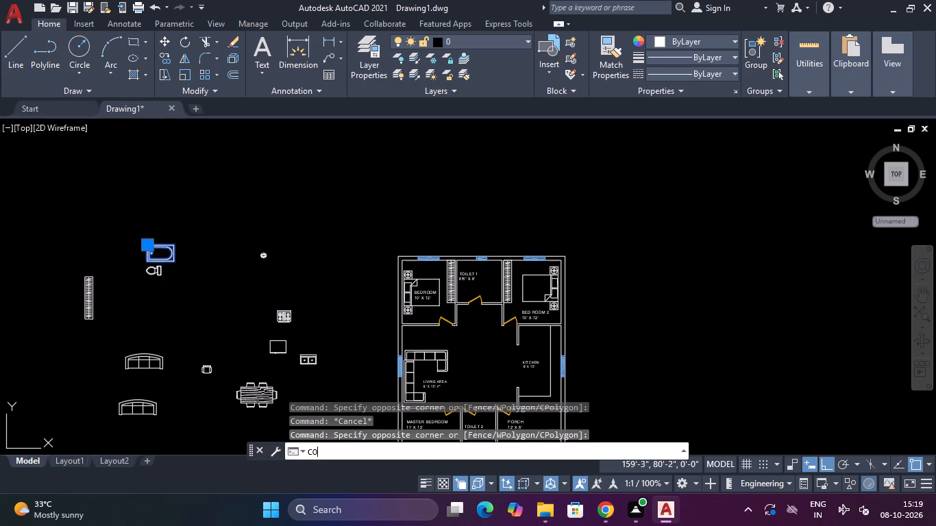
pyautogui.click(175, 245)
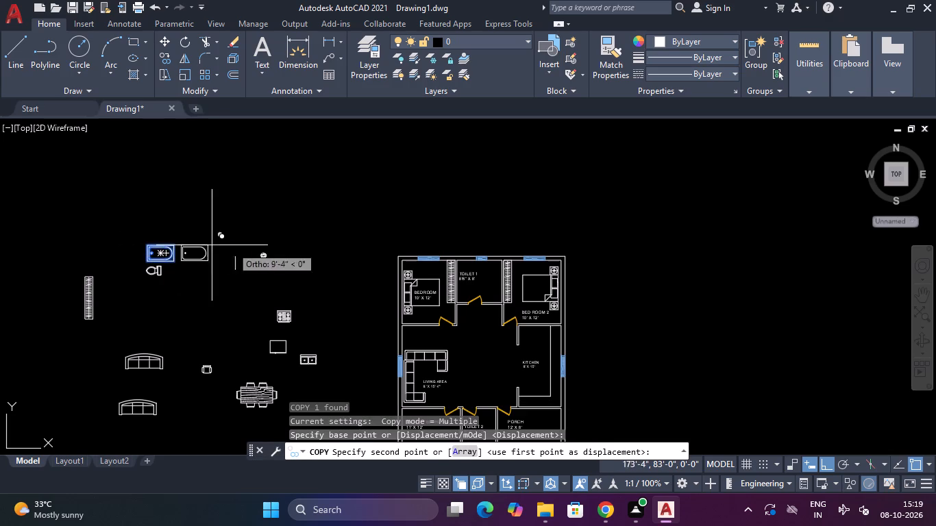
pyautogui.scroll(2, 499, 279)
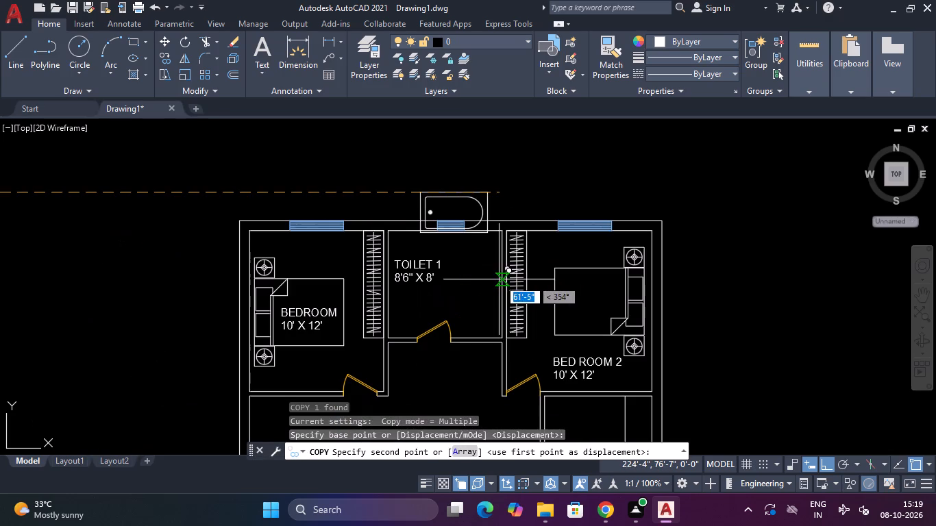
pyautogui.press('F8')
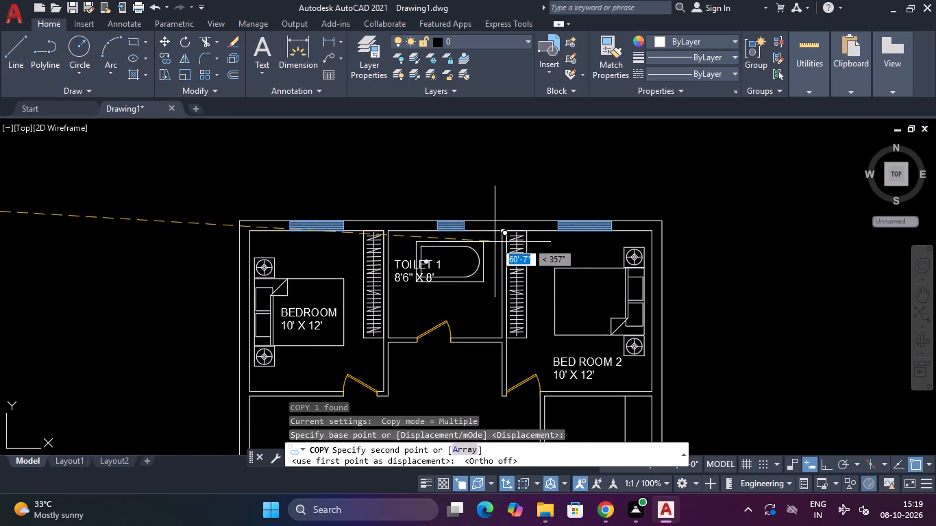
pyautogui.scroll(2, 495, 240)
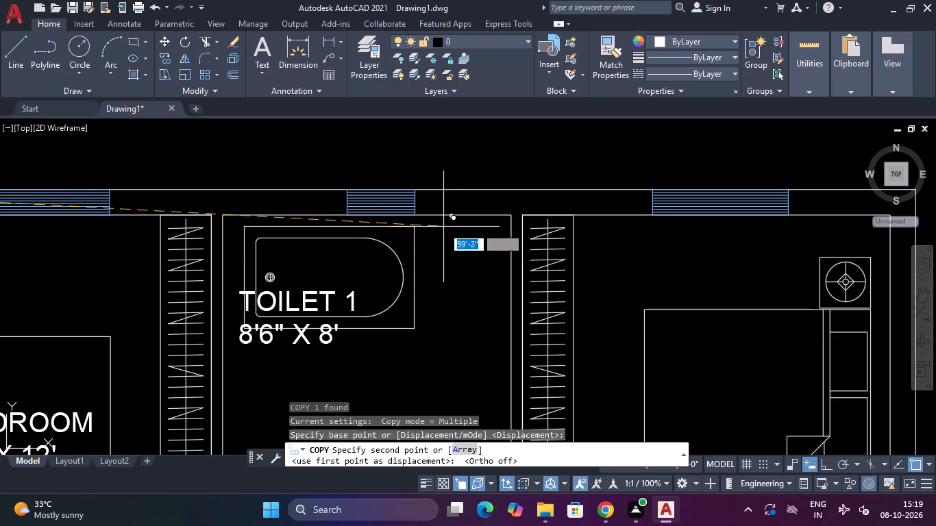
pyautogui.click(435, 222)
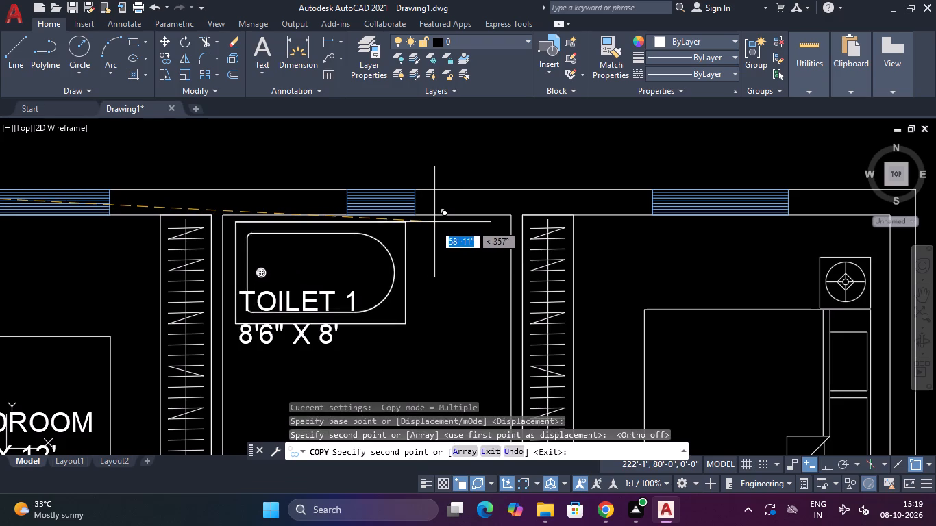
pyautogui.press('Escape')
# Move the TOILET 1 8'6" X 8' label straight down to below the bathtub, near the toilet door.
pyautogui.click(323, 292)
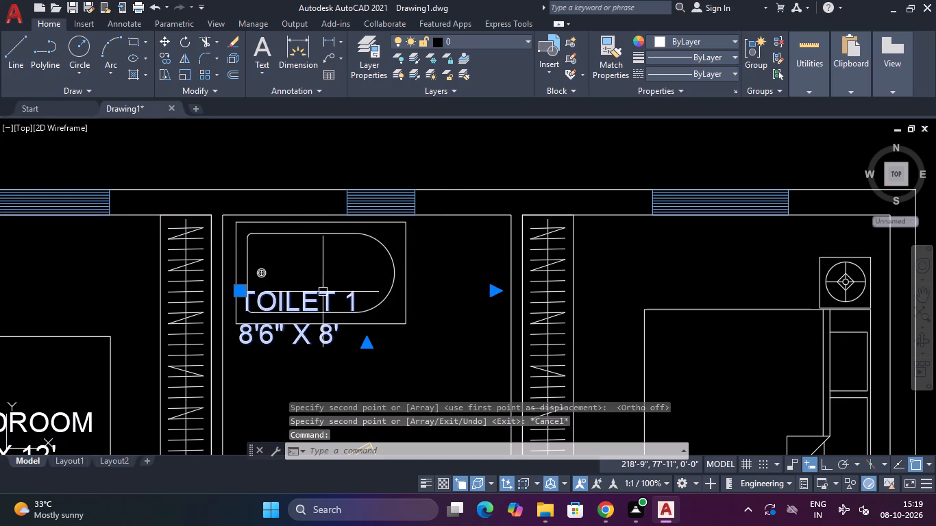
pyautogui.write('M')
pyautogui.press('space')
pyautogui.click(319, 297)
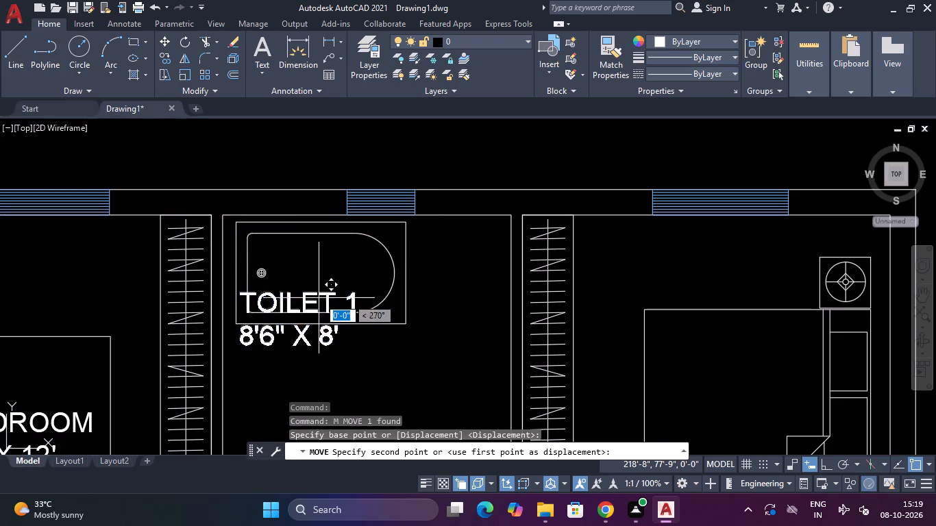
pyautogui.scroll(-1, 319, 301)
pyautogui.moveTo(338, 329); pyautogui.dragTo(345, 308, button='middle')
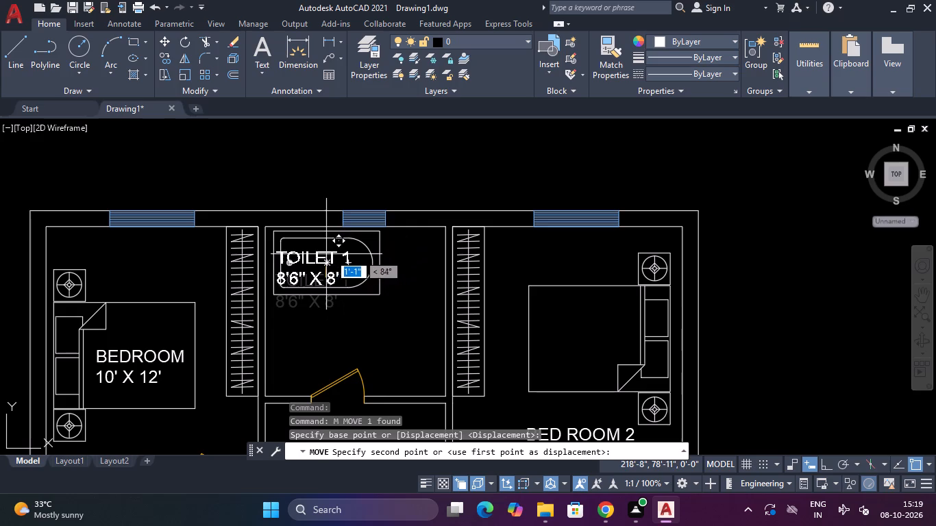
pyautogui.click(325, 344)
pyautogui.scroll(-2, 337, 339)
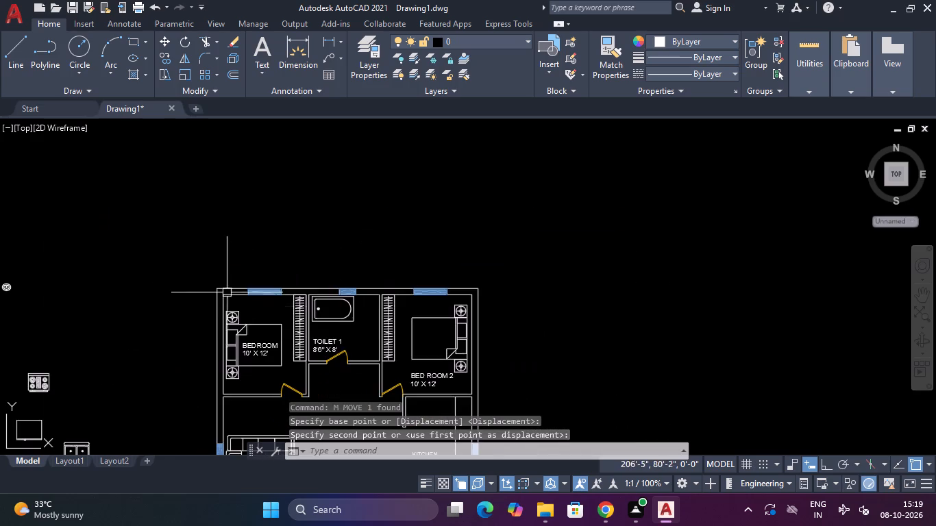
# Copy the loose rotated toilet into TOILET 1, with its tank against the wall shared with BED ROOM 2.
pyautogui.scroll(-2, 178, 284)
pyautogui.moveTo(100, 330); pyautogui.dragTo(184, 298)
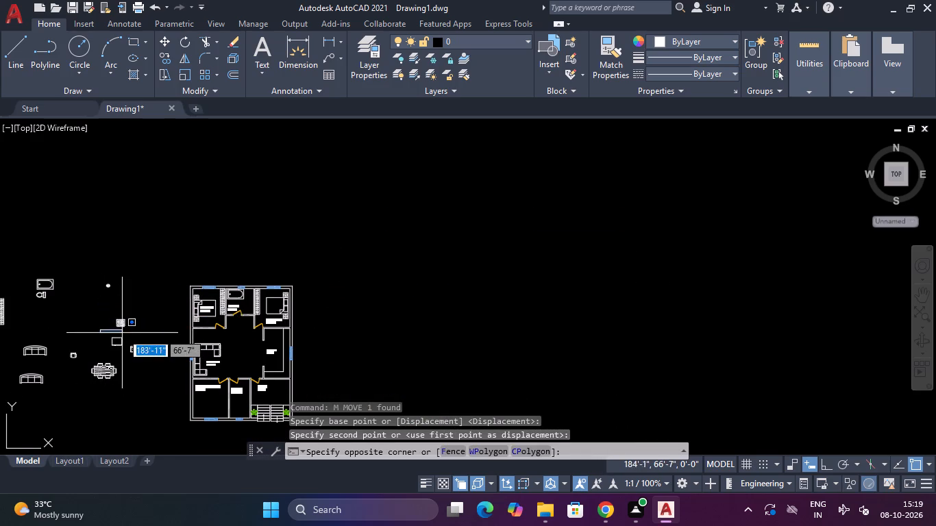
pyautogui.press('Escape')
pyautogui.scroll(3, 24, 323)
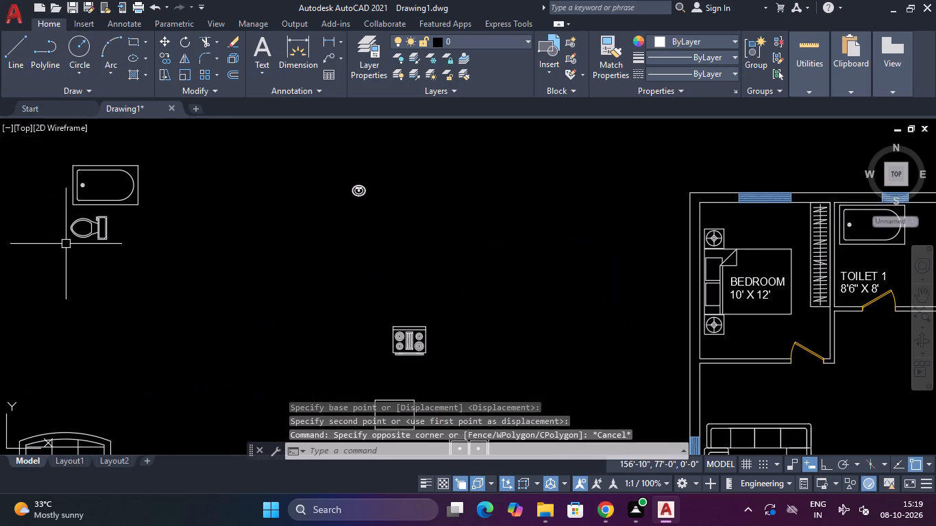
pyautogui.scroll(2, 77, 233)
pyautogui.moveTo(182, 174); pyautogui.dragTo(175, 181)
pyautogui.click(110, 246)
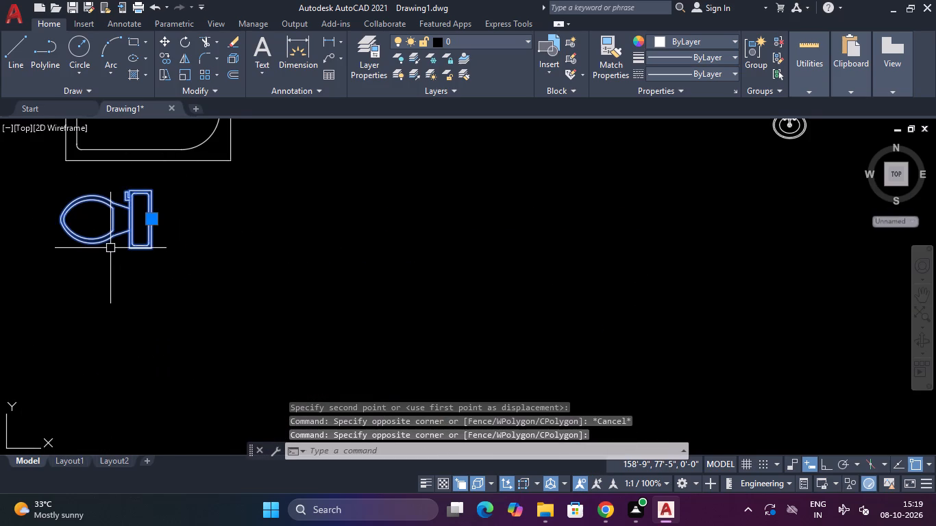
pyautogui.press('m')
pyautogui.press('BackSpace')
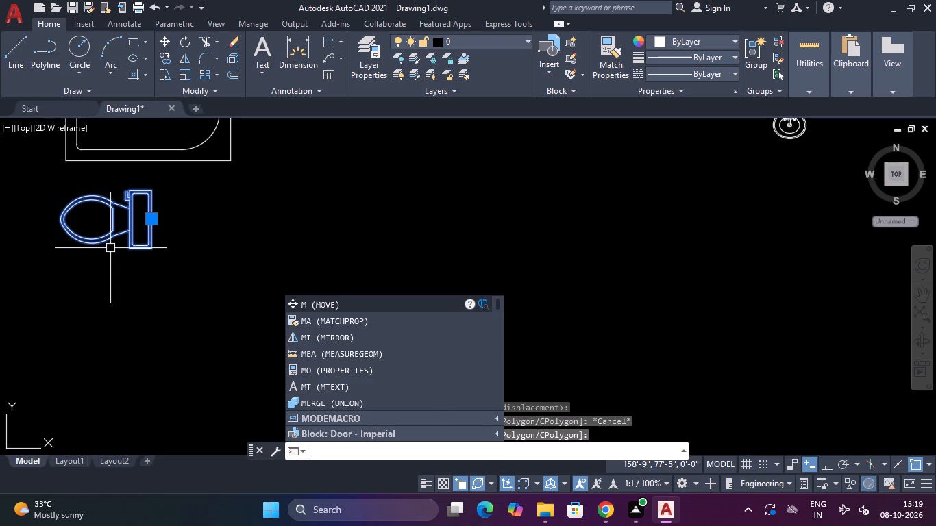
pyautogui.write('CO')
pyautogui.press('space')
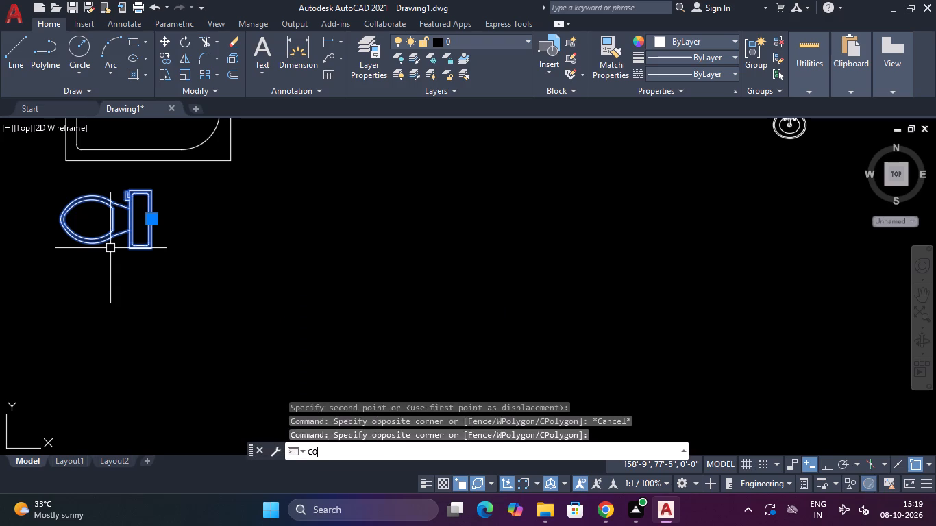
pyautogui.click(138, 217)
pyautogui.scroll(-4, 153, 218)
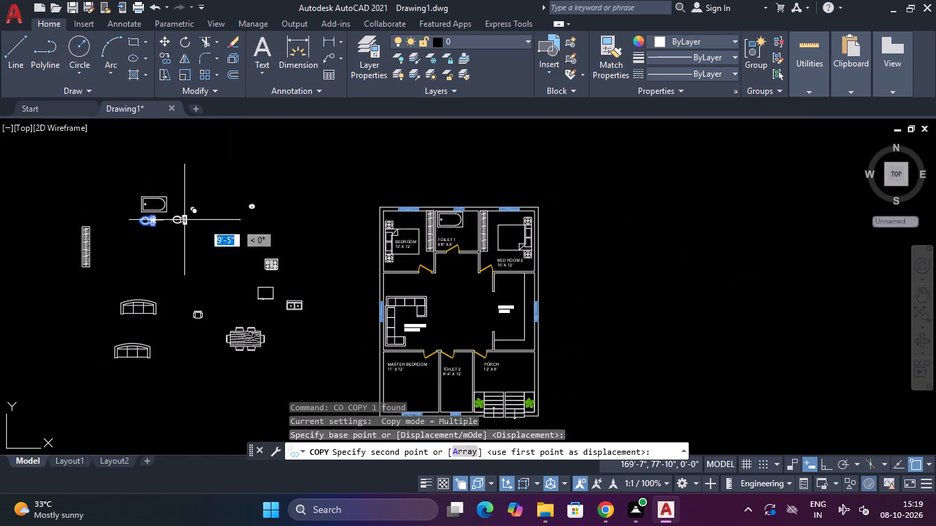
pyautogui.scroll(2, 493, 251)
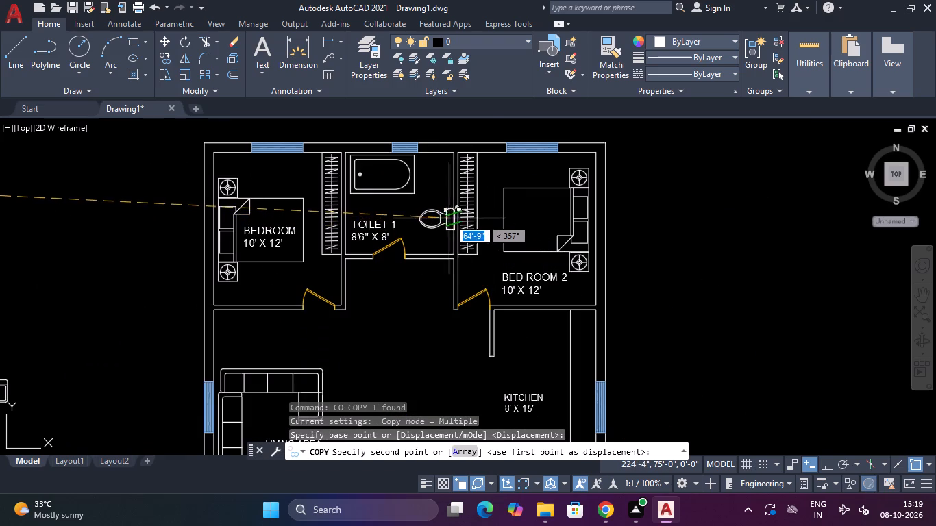
pyautogui.scroll(2, 447, 218)
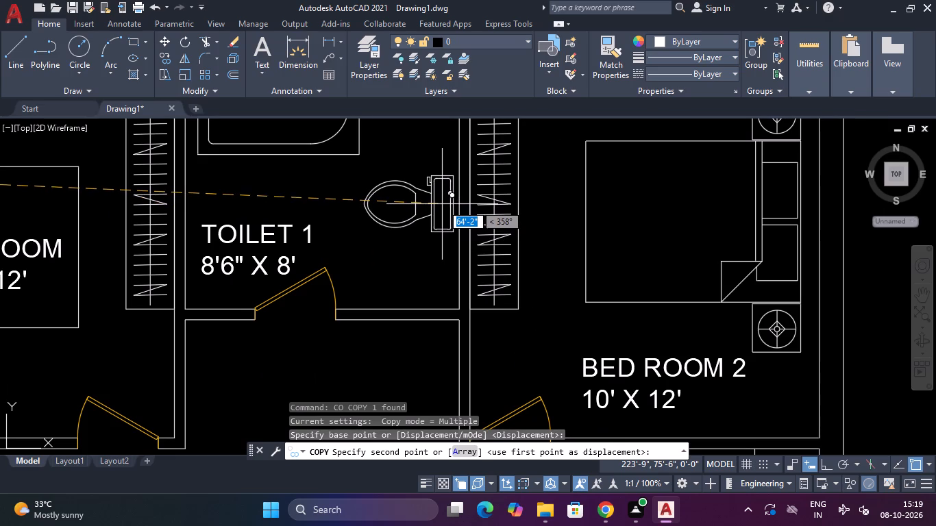
pyautogui.click(442, 203)
pyautogui.scroll(-3, 439, 225)
pyautogui.press('Escape')
# Copy the loose oval washbasin into TOILET 1, between the bathtub and the room label.
pyautogui.scroll(-3, 243, 260)
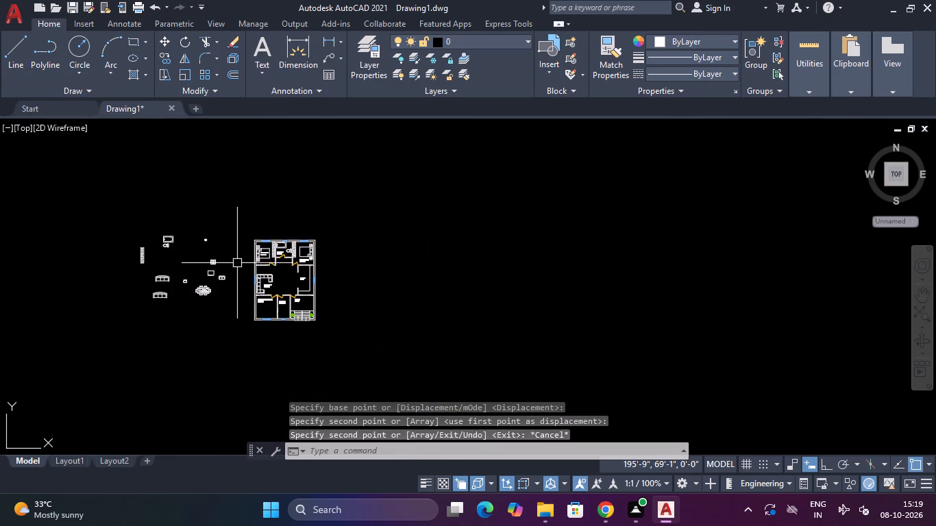
pyautogui.scroll(4, 173, 285)
pyautogui.scroll(-4, 123, 184)
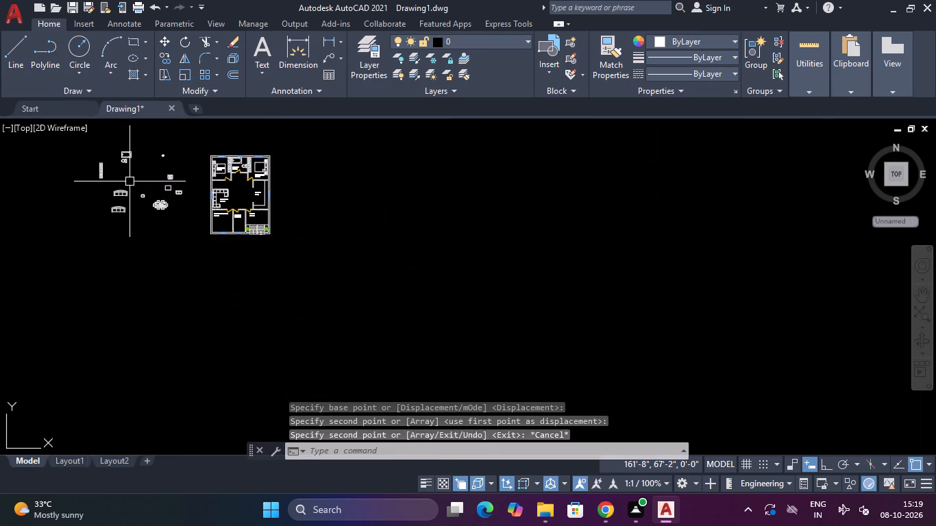
pyautogui.scroll(5, 130, 181)
pyautogui.scroll(-3, 151, 179)
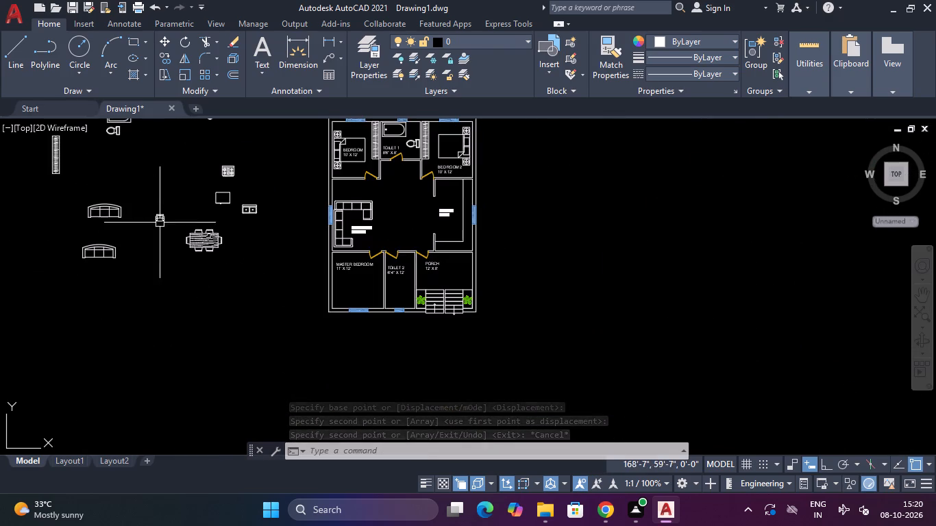
pyautogui.scroll(1, 184, 142)
pyautogui.scroll(-4, 195, 135)
pyautogui.scroll(6, 199, 121)
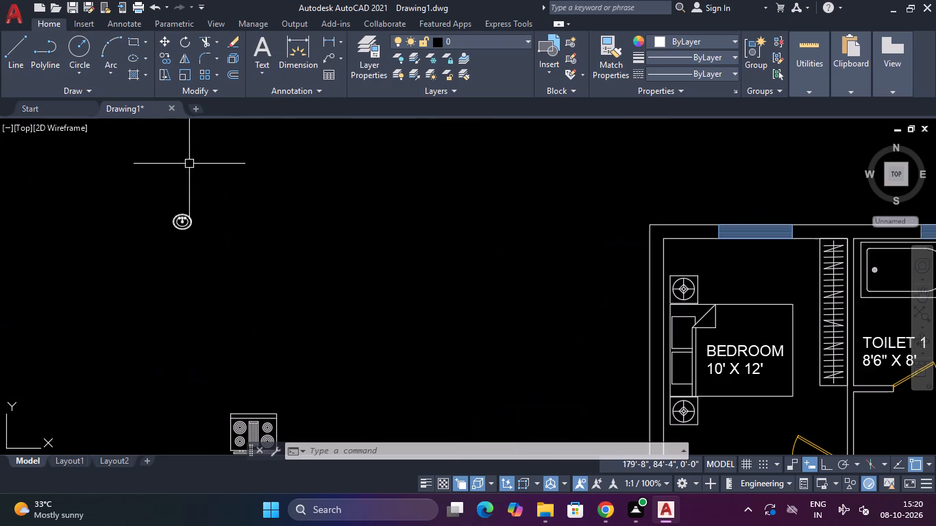
pyautogui.click(217, 195)
pyautogui.click(160, 263)
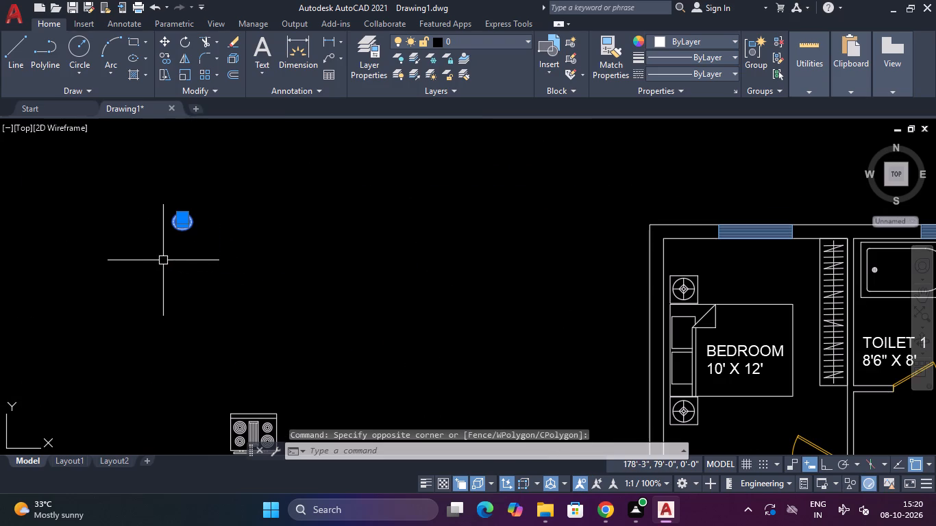
pyautogui.press('c')
pyautogui.write('O')
pyautogui.press('space')
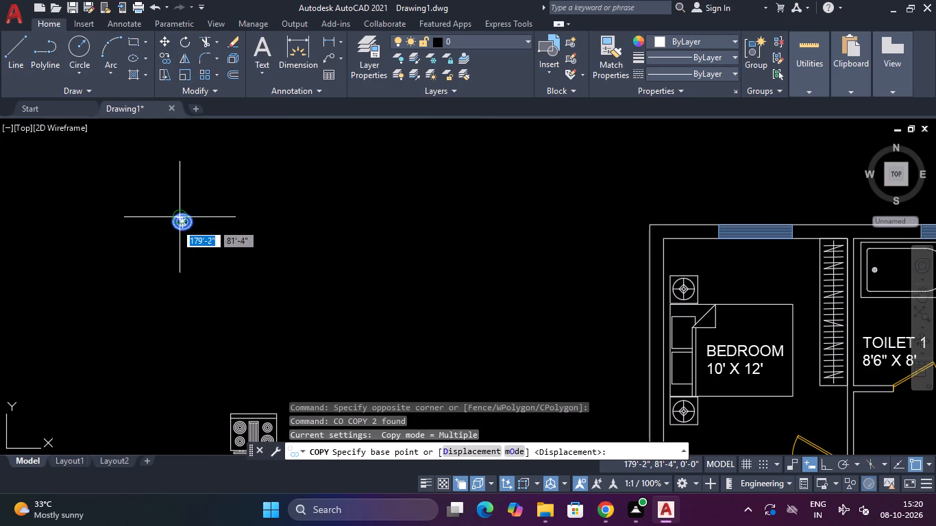
pyautogui.click(177, 223)
pyautogui.scroll(-4, 192, 226)
pyautogui.scroll(4, 292, 246)
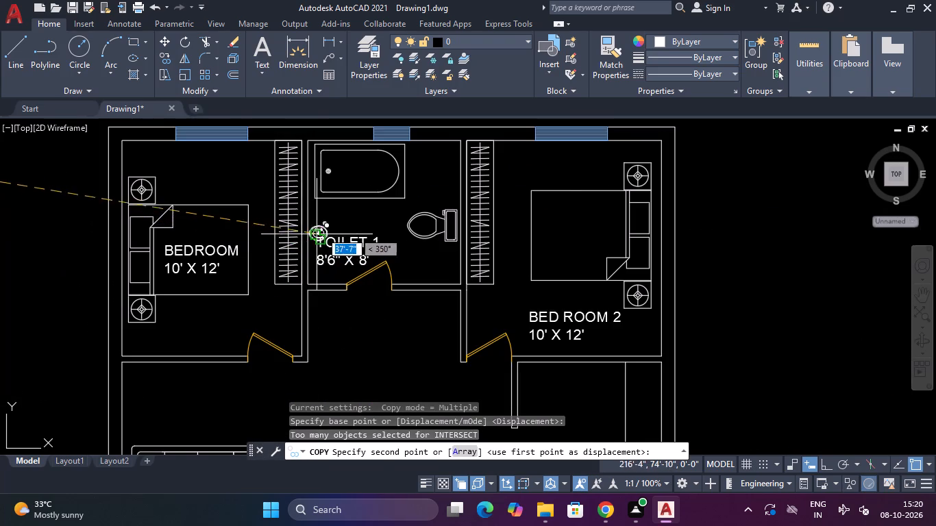
pyautogui.scroll(2, 325, 219)
pyautogui.click(320, 225)
pyautogui.press('Escape')
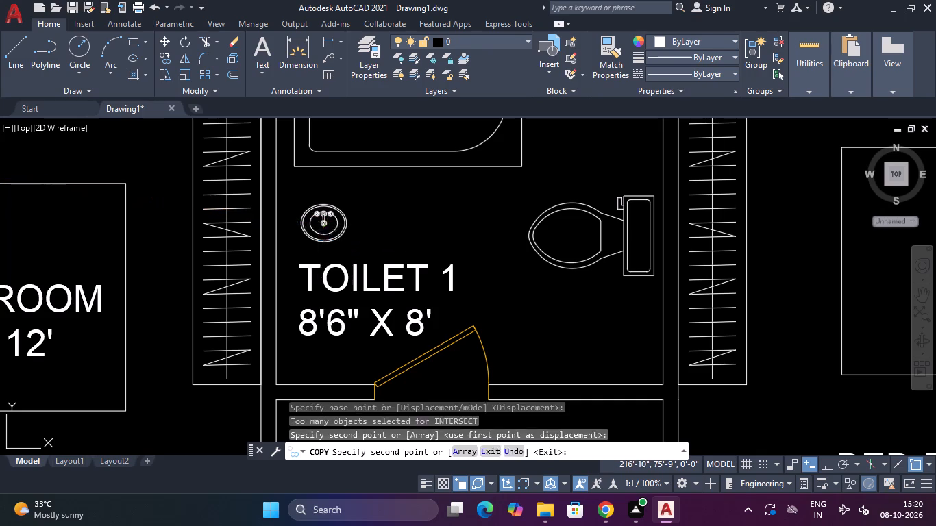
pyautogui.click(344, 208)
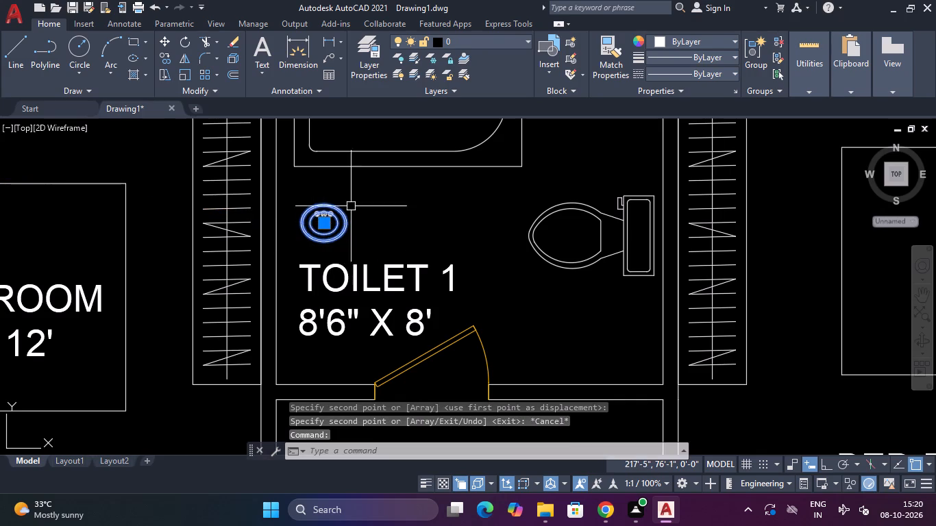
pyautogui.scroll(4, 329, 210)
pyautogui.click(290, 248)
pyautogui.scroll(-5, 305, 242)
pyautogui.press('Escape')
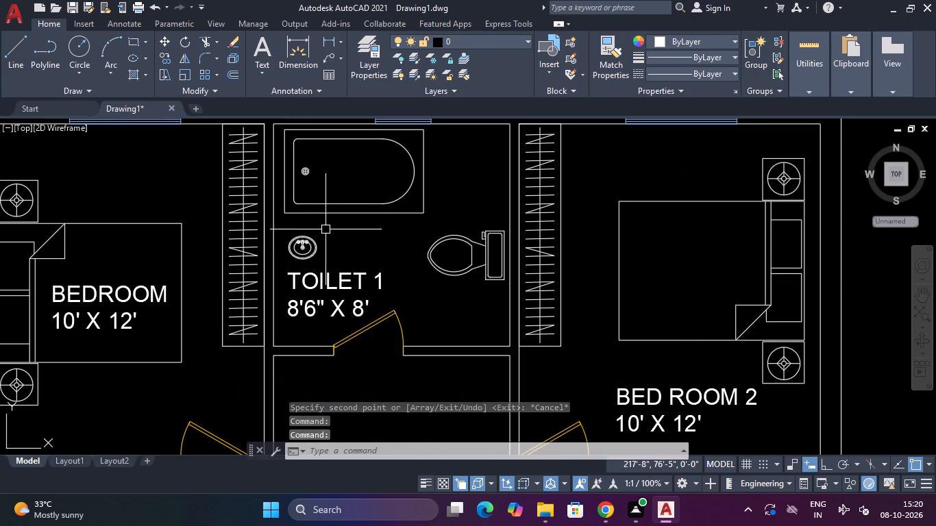
# Rotate the TOILET 1 washbasin 90° about a point on its upper edge, so its taps face the BEDROOM side.
pyautogui.click(325, 229)
pyautogui.click(303, 255)
pyautogui.write('RO')
pyautogui.press('space')
pyautogui.click(310, 241)
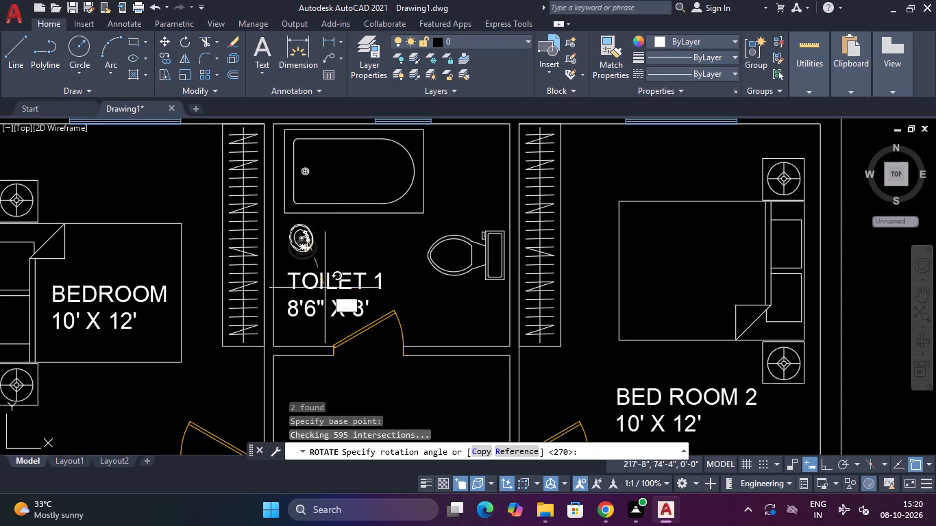
pyautogui.click(308, 141)
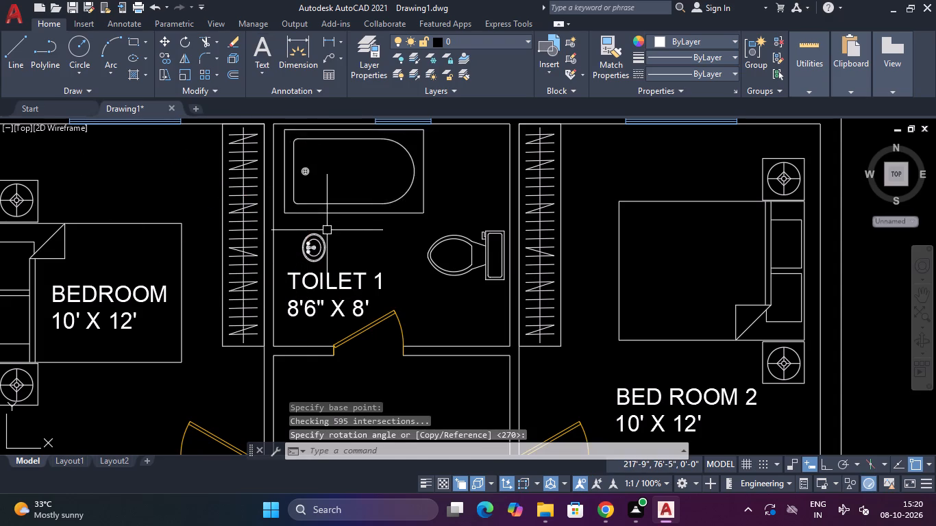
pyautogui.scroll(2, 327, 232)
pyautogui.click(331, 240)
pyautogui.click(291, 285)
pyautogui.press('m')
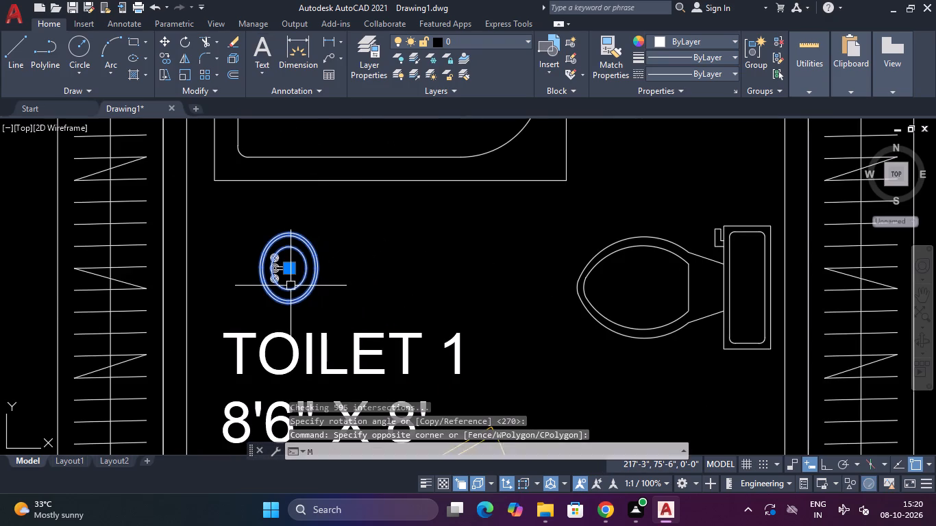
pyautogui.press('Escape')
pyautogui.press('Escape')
# Move the washbasin about 0'-11" left so its tap side sits close to the left wall of TOILET 1.
pyautogui.moveTo(325, 205); pyautogui.dragTo(312, 249)
pyautogui.click(265, 297)
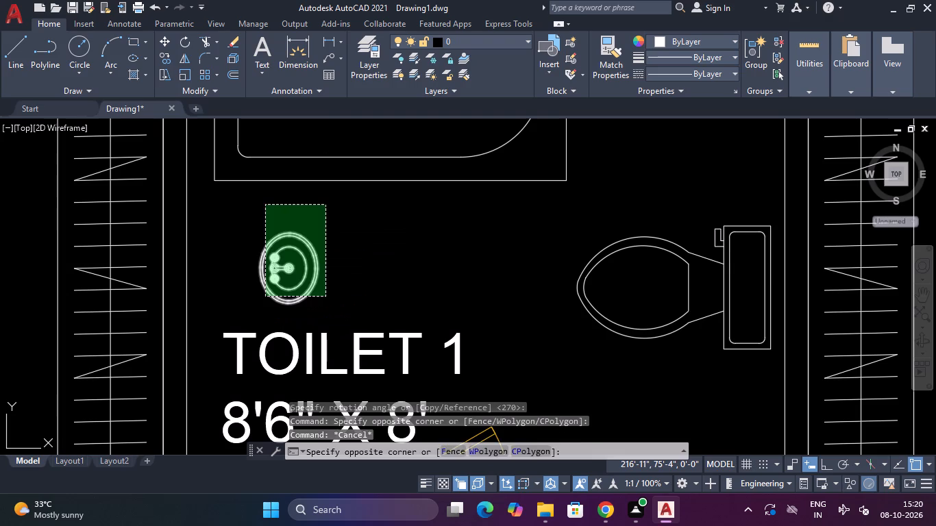
pyautogui.write('M')
pyautogui.press('space')
pyautogui.click(264, 274)
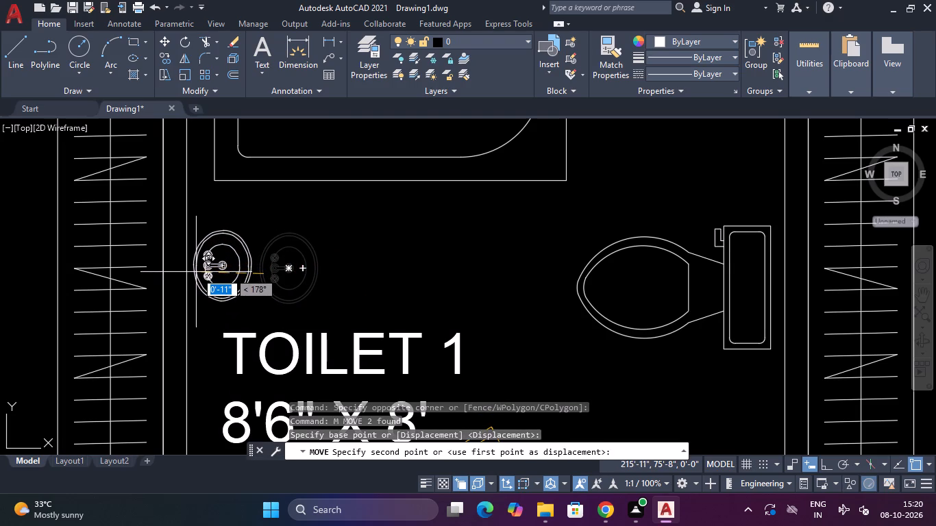
pyautogui.click(196, 272)
# Rotate the loose stove 270° about a point at its upper-right corner, with Ortho on.
pyautogui.scroll(-4, 219, 275)
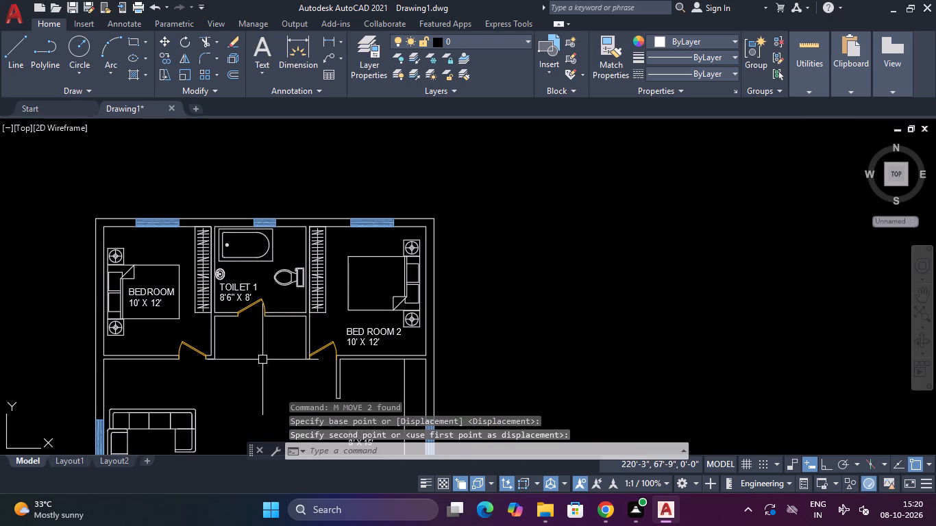
pyautogui.click(921, 296)
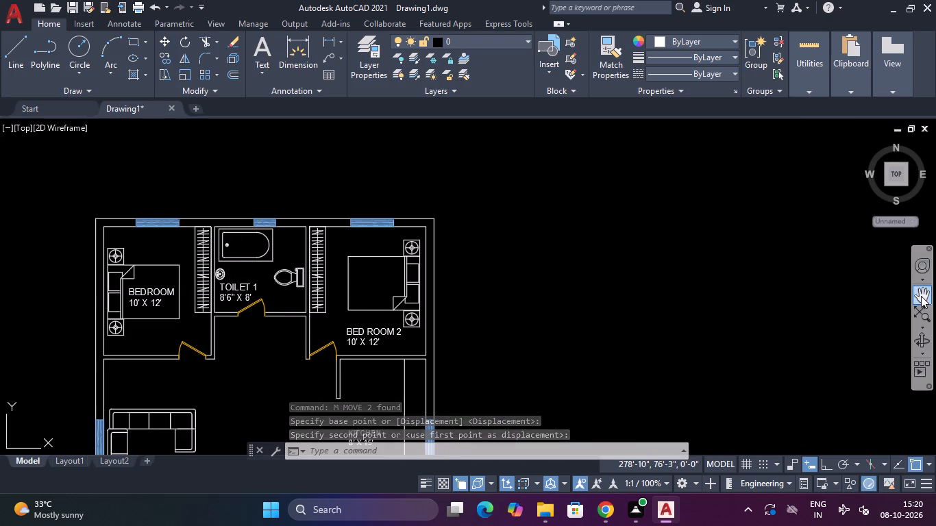
pyautogui.moveTo(564, 338); pyautogui.dragTo(681, 147)
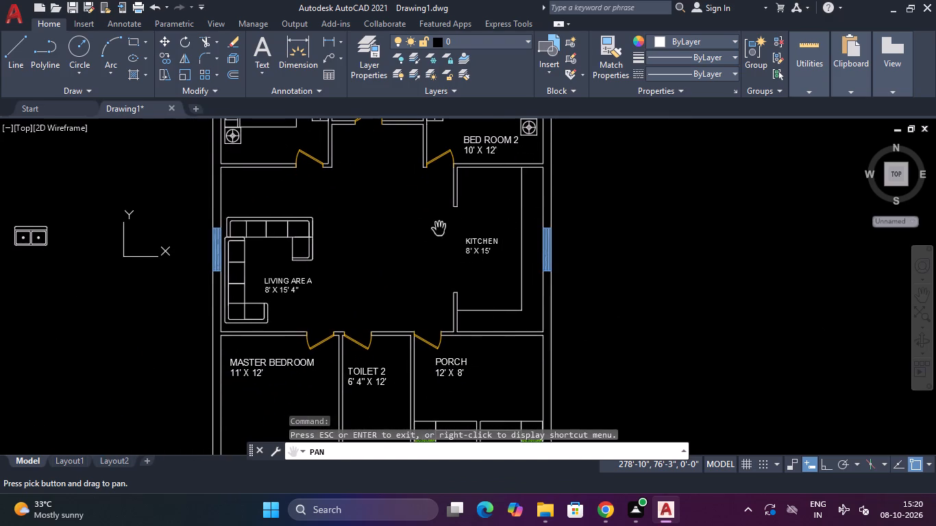
pyautogui.moveTo(408, 229); pyautogui.dragTo(626, 284)
pyautogui.press('Escape')
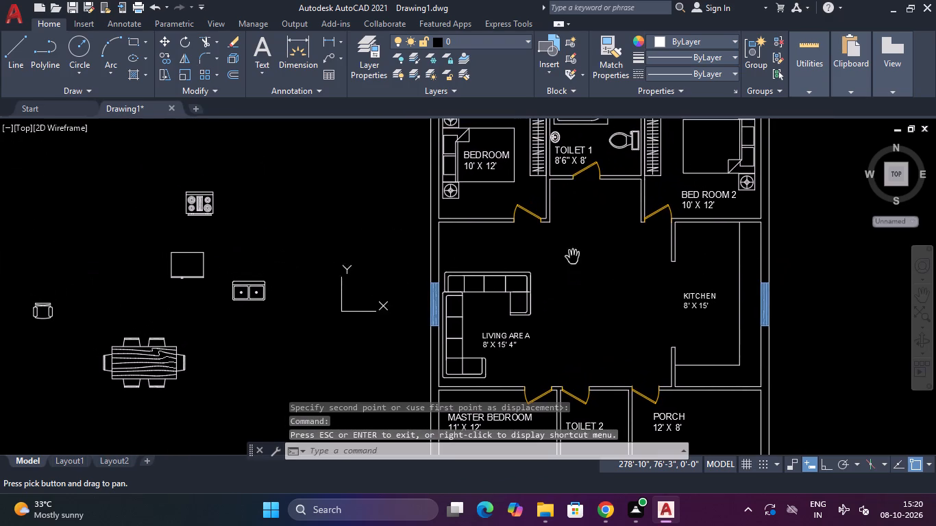
pyautogui.click(262, 179)
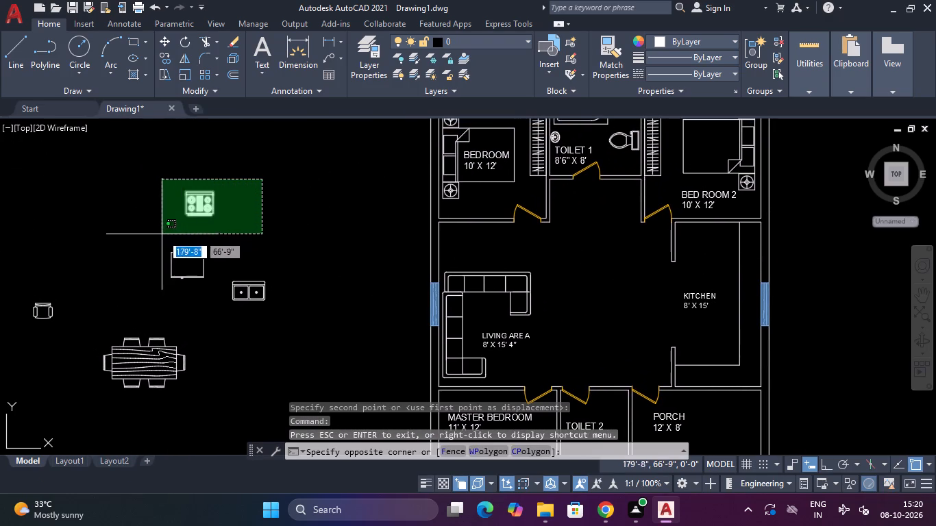
pyautogui.click(161, 233)
pyautogui.write('RO')
pyautogui.press('space')
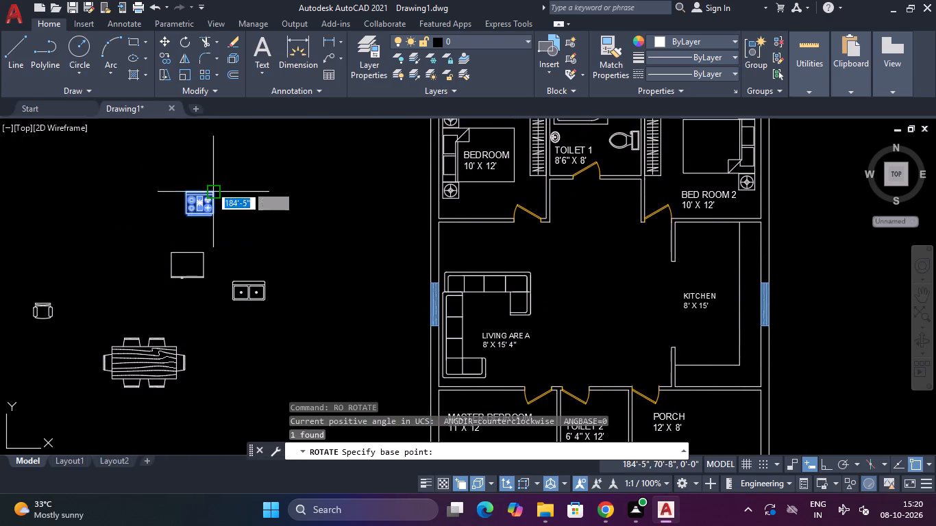
pyautogui.click(210, 186)
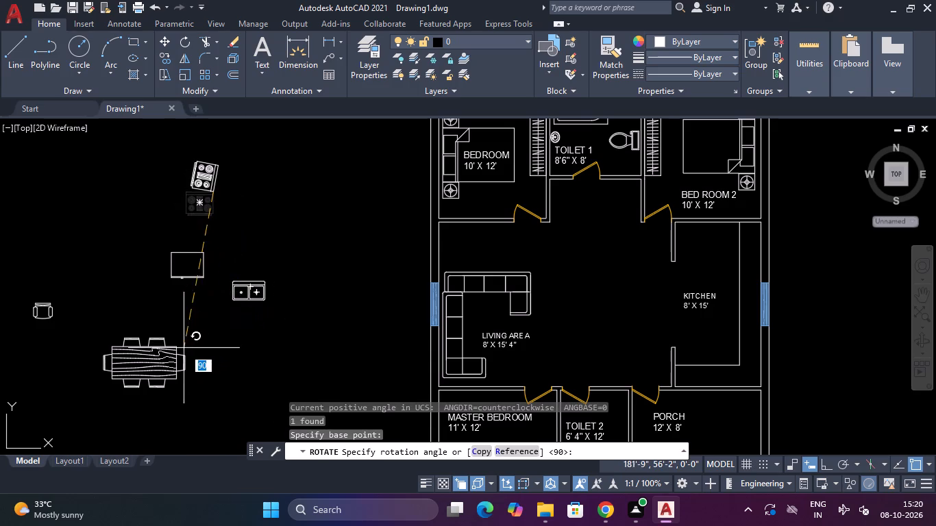
pyautogui.press('F8')
pyautogui.click(212, 336)
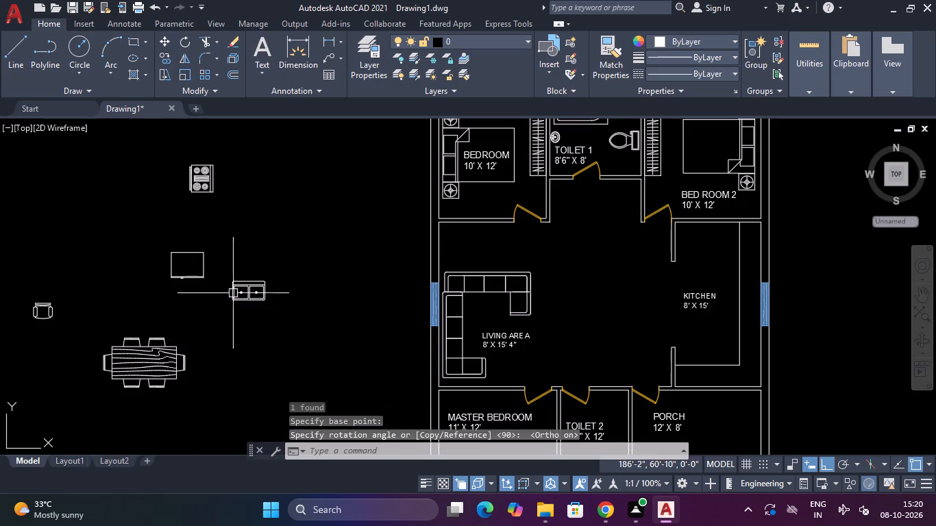
# Rotate the loose double-bowl kitchen sink 270° about its upper-right corner, so it stands vertically.
pyautogui.moveTo(271, 263); pyautogui.dragTo(269, 274)
pyautogui.click(243, 312)
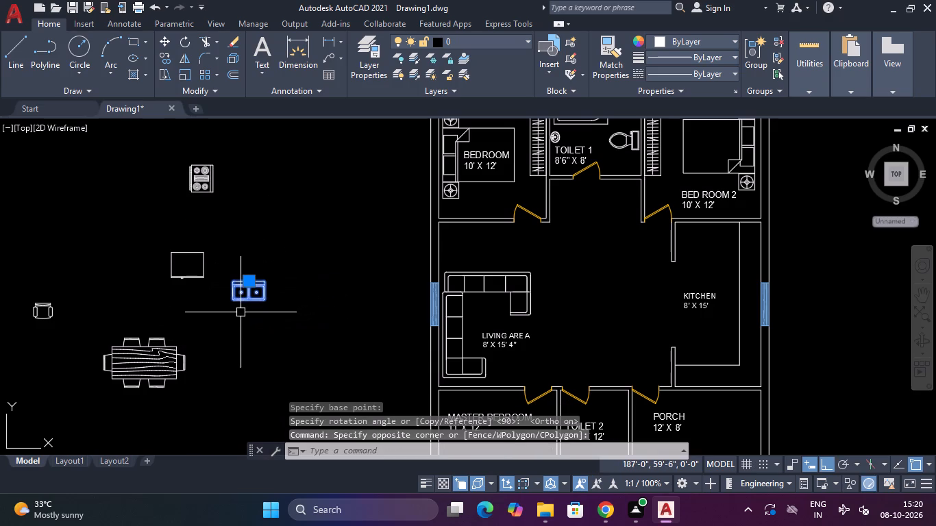
pyautogui.press('r')
pyautogui.press('o')
pyautogui.press('space')
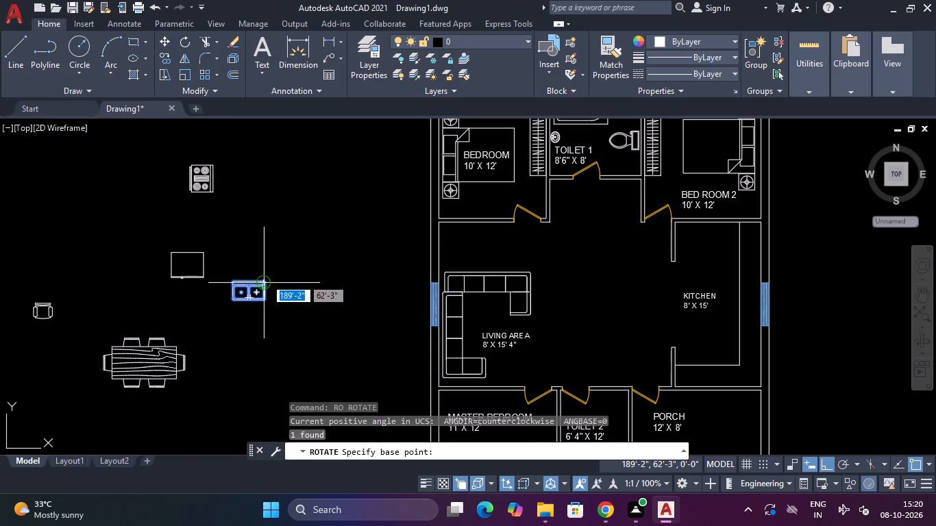
pyautogui.click(265, 278)
pyautogui.click(269, 375)
pyautogui.press('Escape')
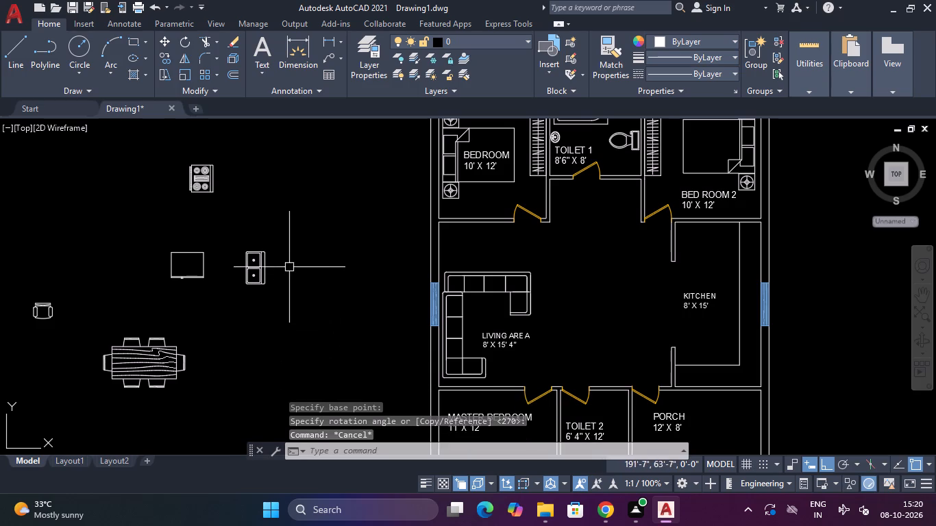
# Move the stove onto the kitchen's right-hand counter, its back against the outer wall at the window, with Ortho off.
pyautogui.moveTo(247, 139); pyautogui.dragTo(245, 145)
pyautogui.click(169, 214)
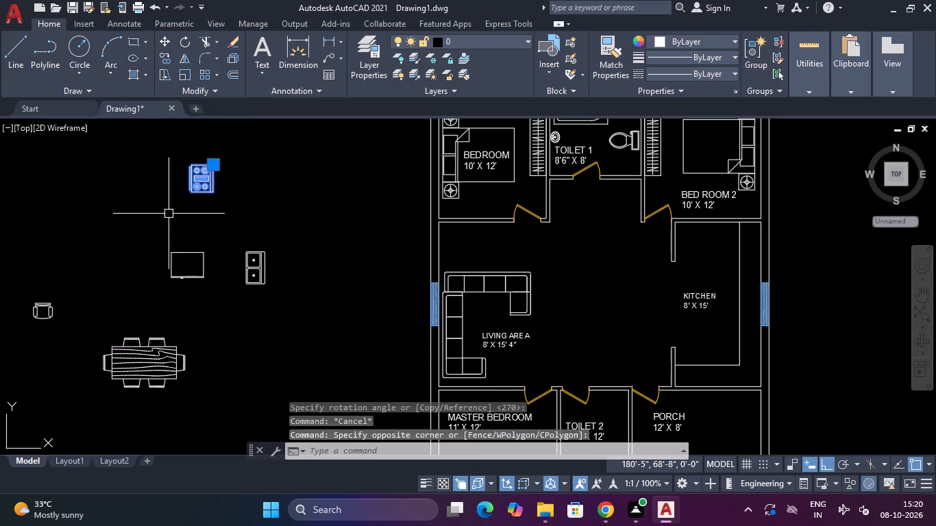
pyautogui.press('c')
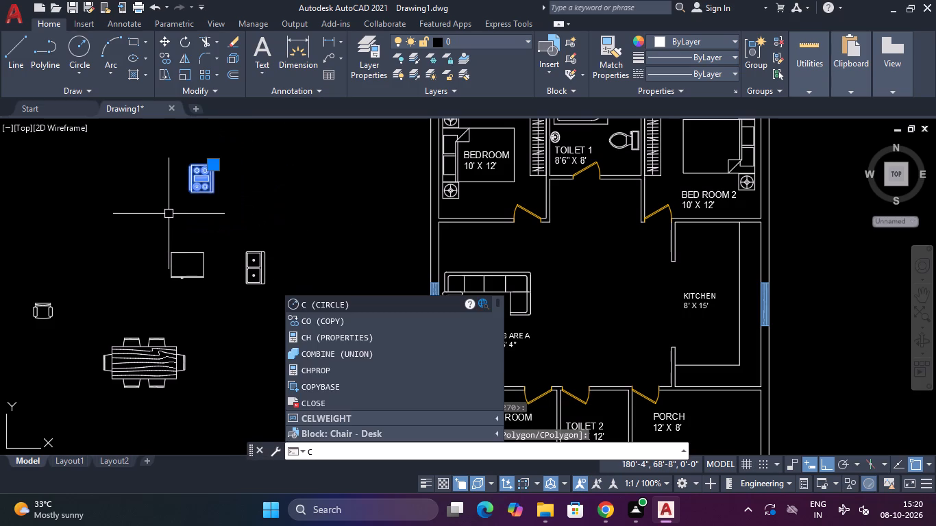
pyautogui.press('BackSpace')
pyautogui.write('M')
pyautogui.press('space')
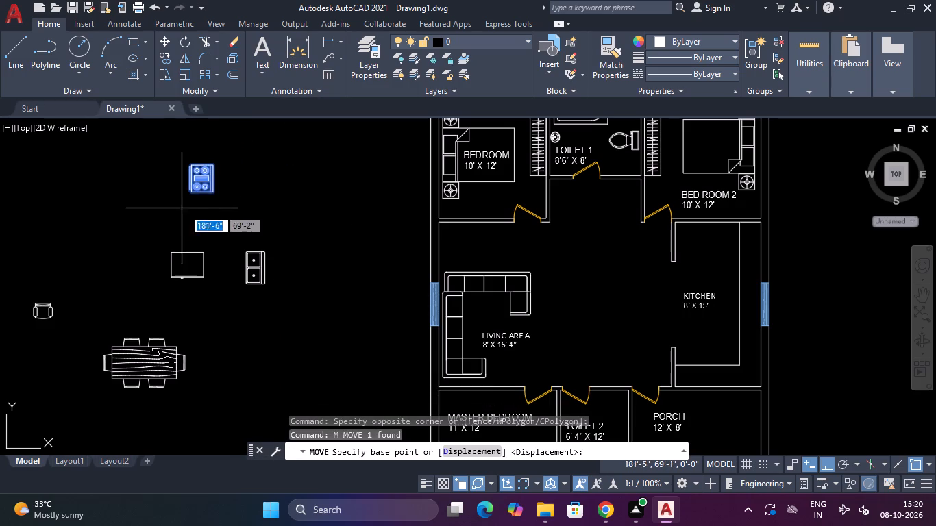
pyautogui.click(210, 174)
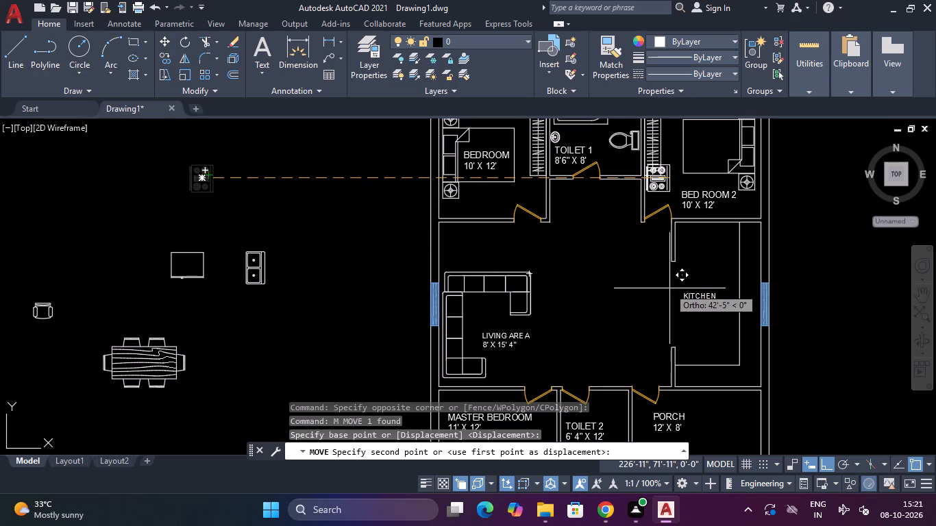
pyautogui.press('F8')
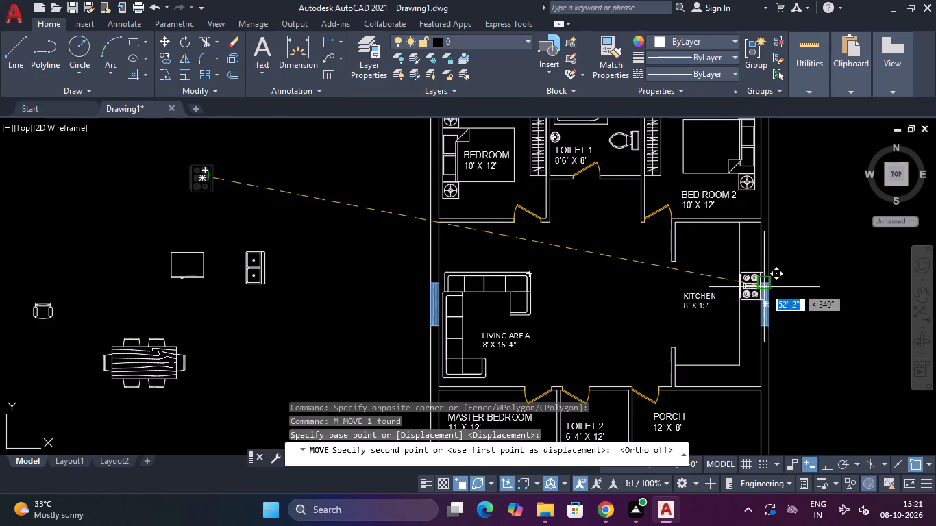
pyautogui.scroll(3, 764, 287)
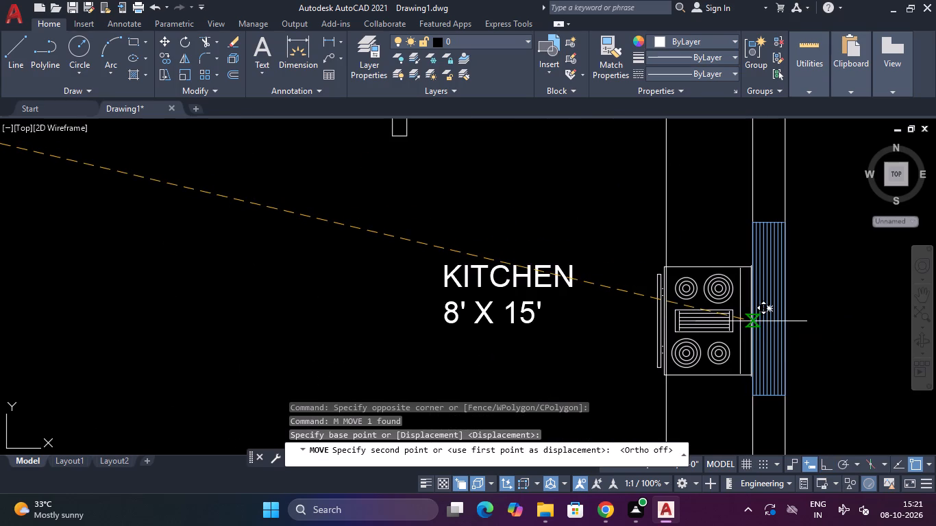
pyautogui.click(752, 321)
# Rotate the loose double-bowl kitchen sink 270° about its upper-right corner with Ortho on, so it lies horizontally.
pyautogui.scroll(-4, 730, 338)
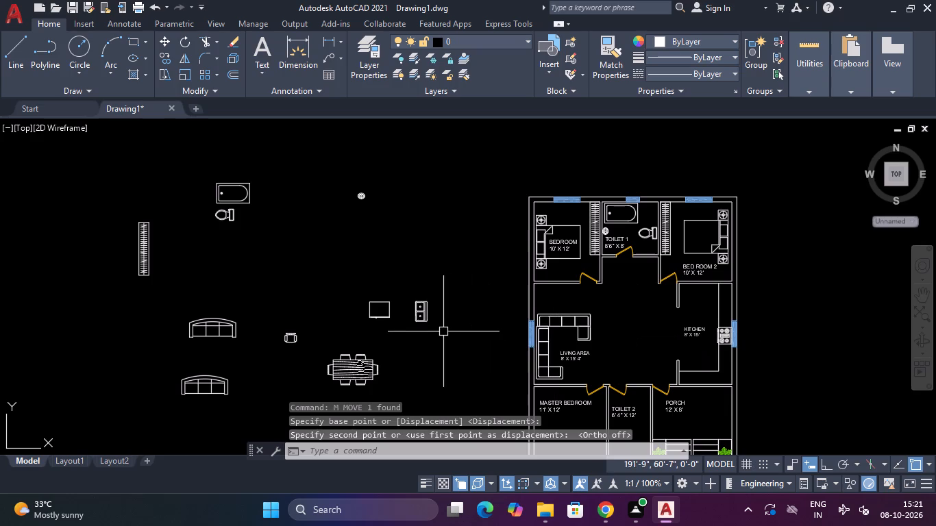
pyautogui.click(456, 279)
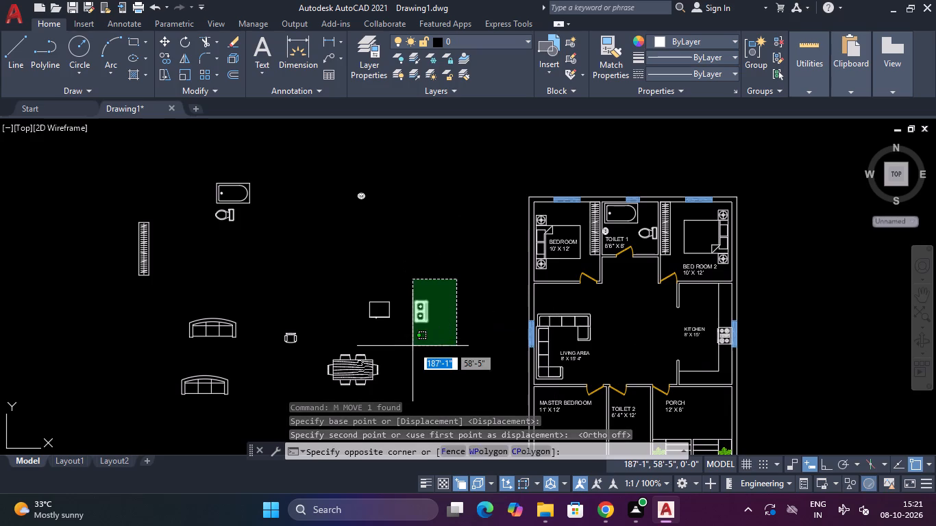
pyautogui.click(412, 346)
pyautogui.write('RO')
pyautogui.press('space')
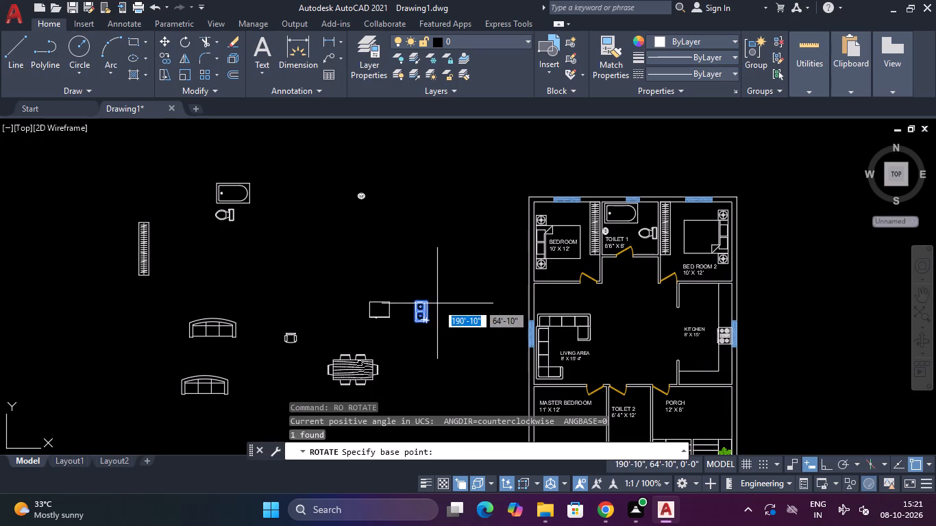
pyautogui.click(423, 297)
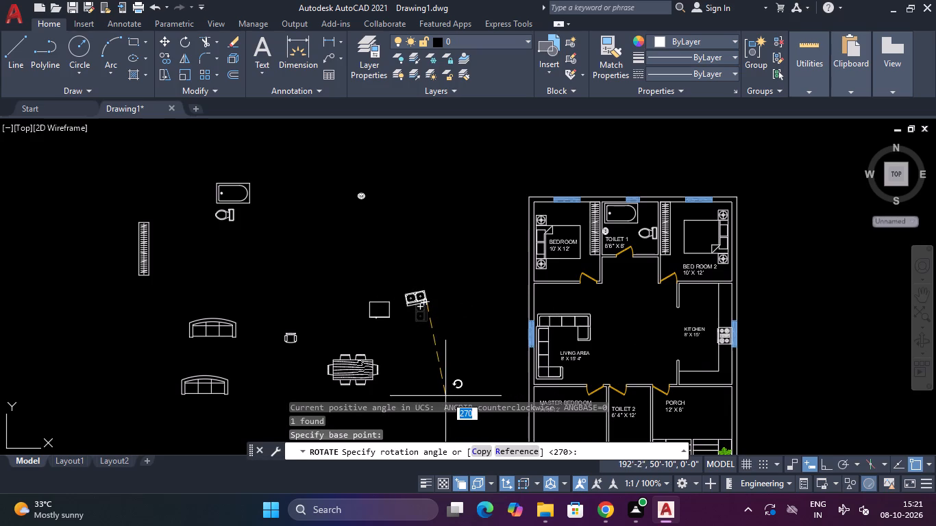
pyautogui.press('F8')
pyautogui.click(412, 365)
pyautogui.press('Escape')
# Move the sink by its lower edge onto the kitchen's bottom counter, just clear of the wall, with Ortho off.
pyautogui.moveTo(438, 275); pyautogui.dragTo(430, 279)
pyautogui.click(408, 315)
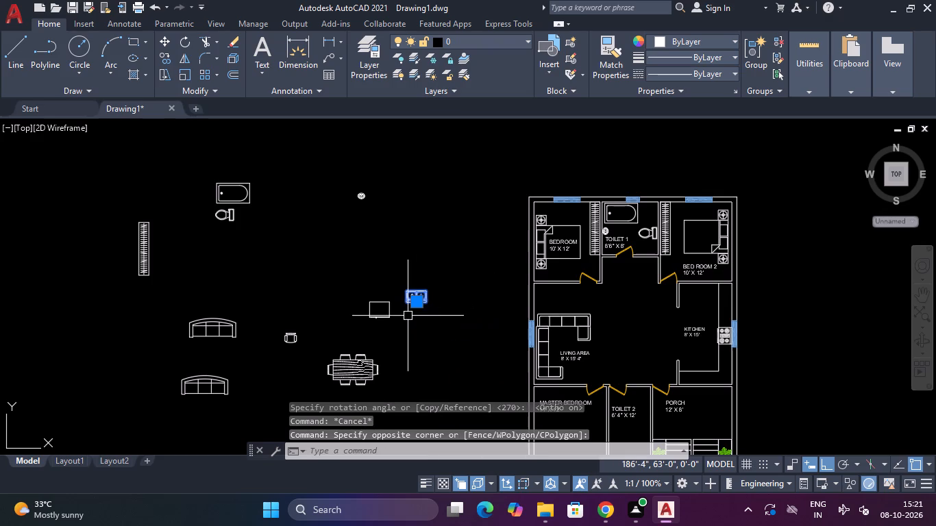
pyautogui.write('M')
pyautogui.press('space')
pyautogui.scroll(2, 410, 304)
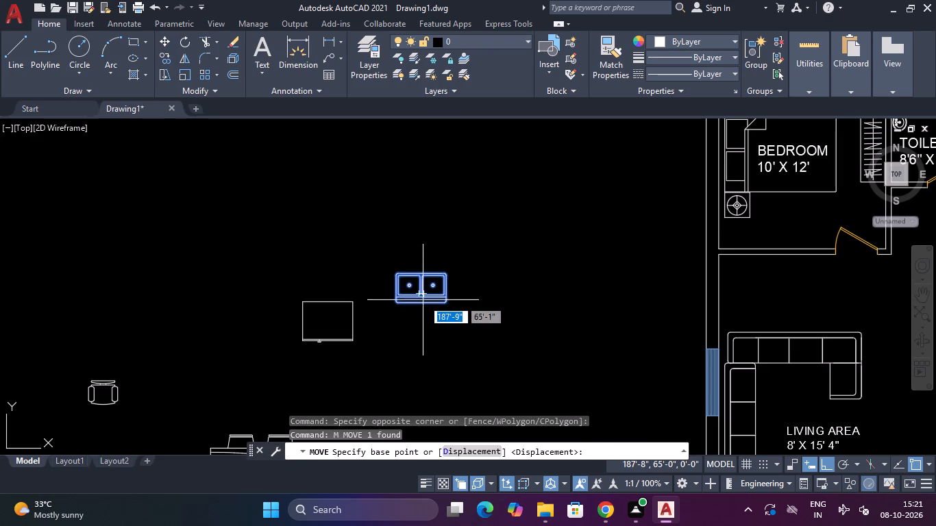
pyautogui.click(421, 306)
pyautogui.scroll(-2, 441, 308)
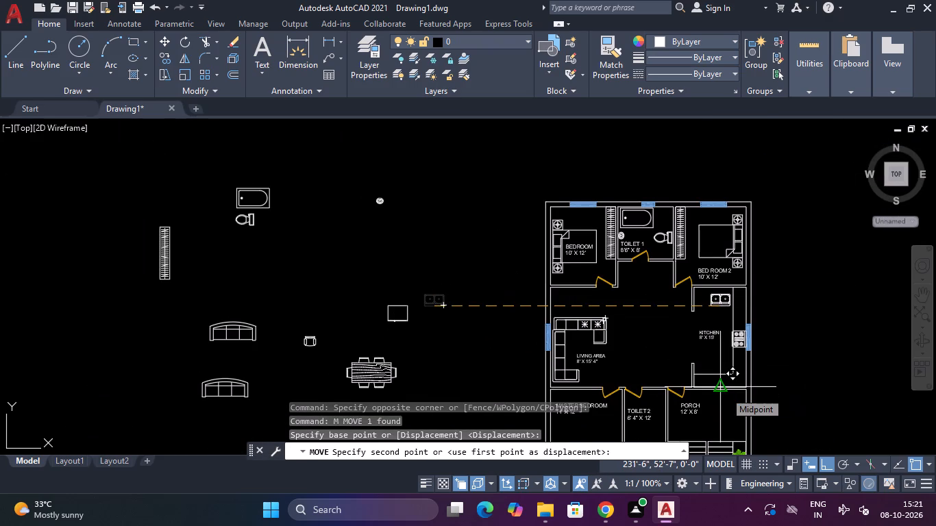
pyautogui.press('F8')
pyautogui.scroll(4, 725, 392)
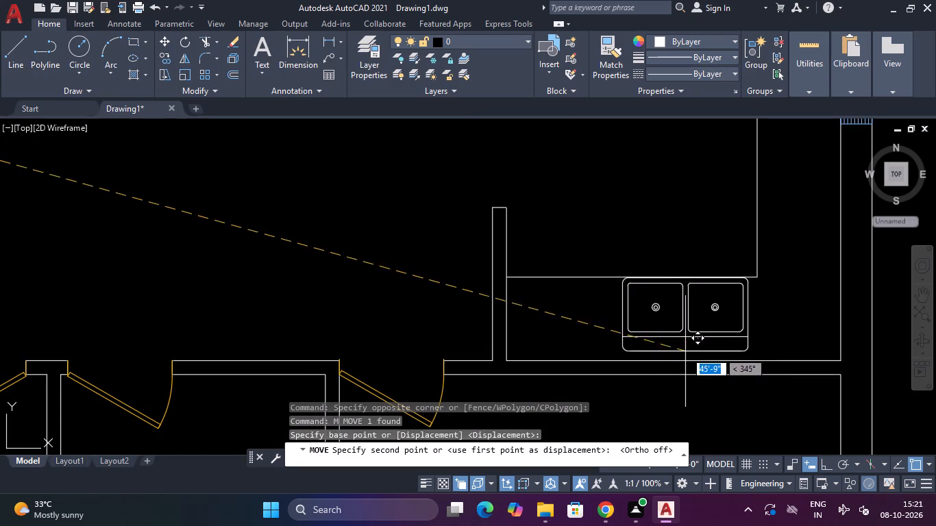
pyautogui.click(652, 353)
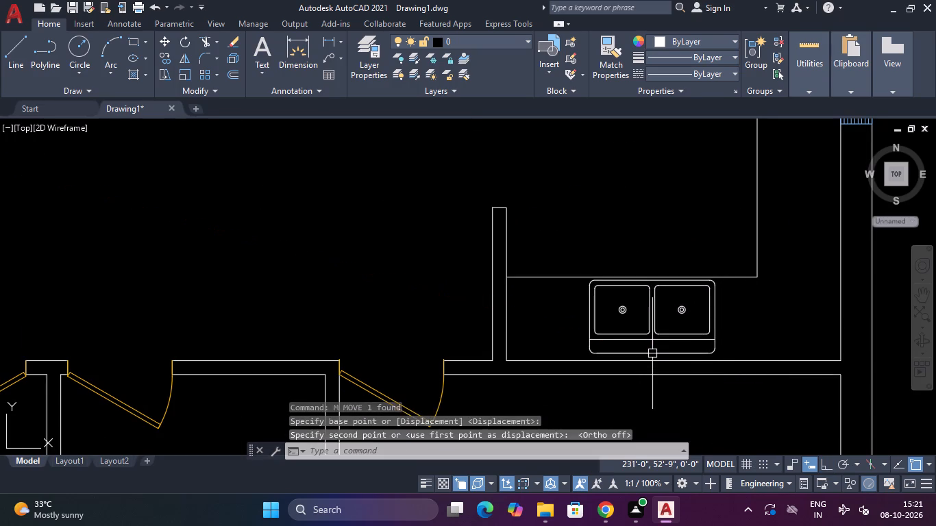
# Move the loose rectangular appliance by its upper-right corner into the kitchen's upper-left corner, leaving small gaps to both walls.
pyautogui.scroll(-3, 652, 353)
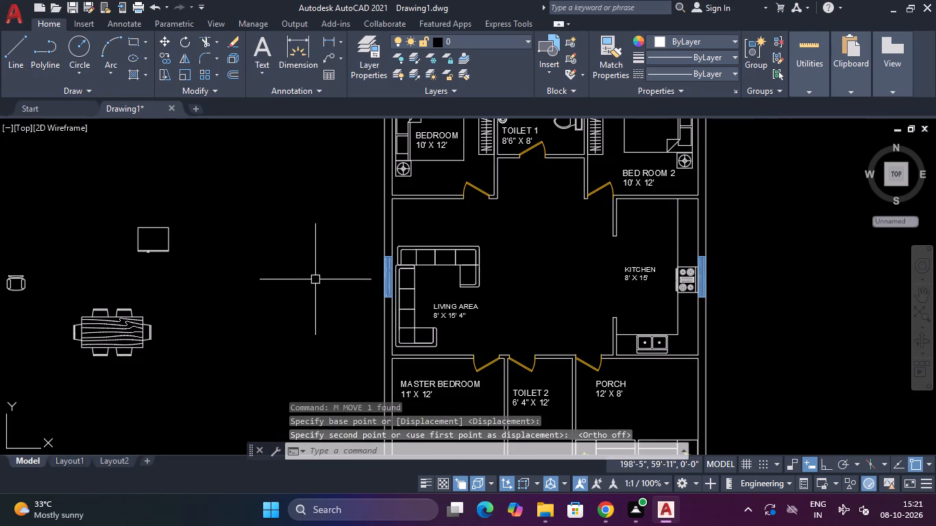
pyautogui.click(221, 196)
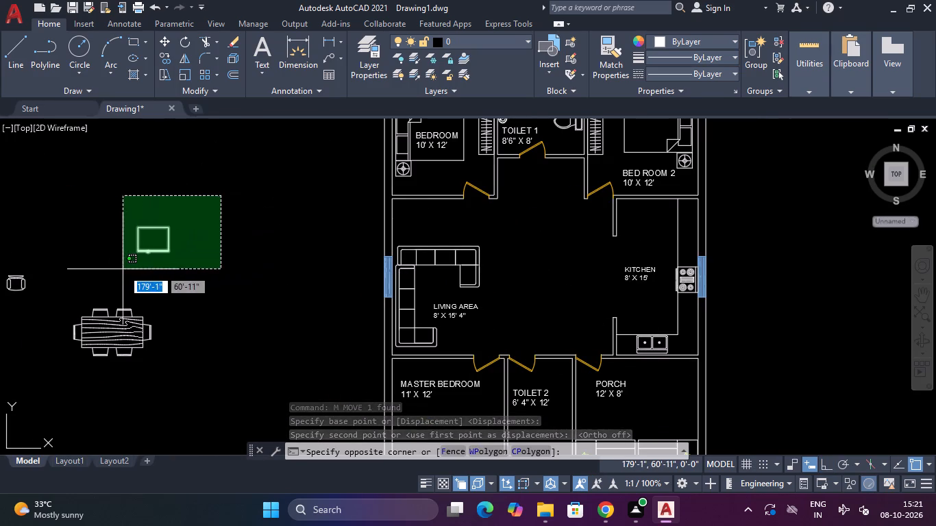
pyautogui.click(123, 269)
pyautogui.write('M')
pyautogui.press('space')
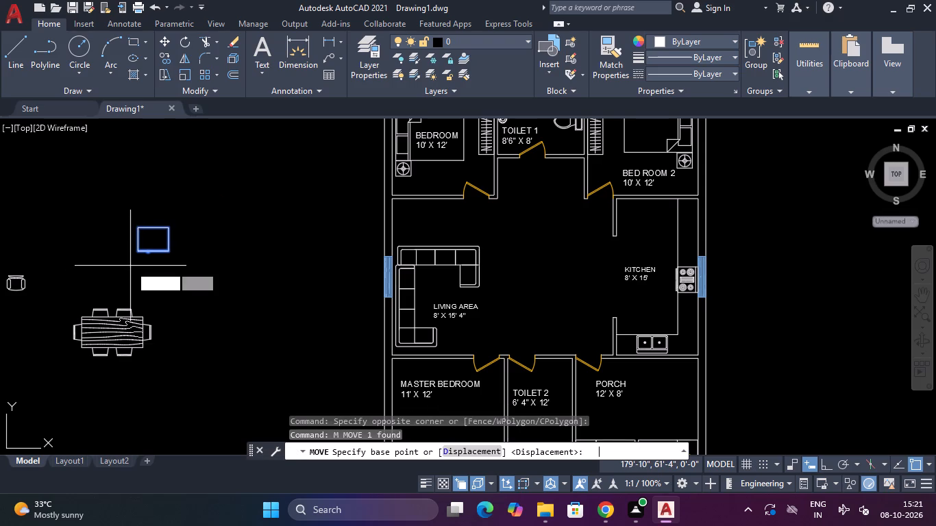
pyautogui.click(171, 228)
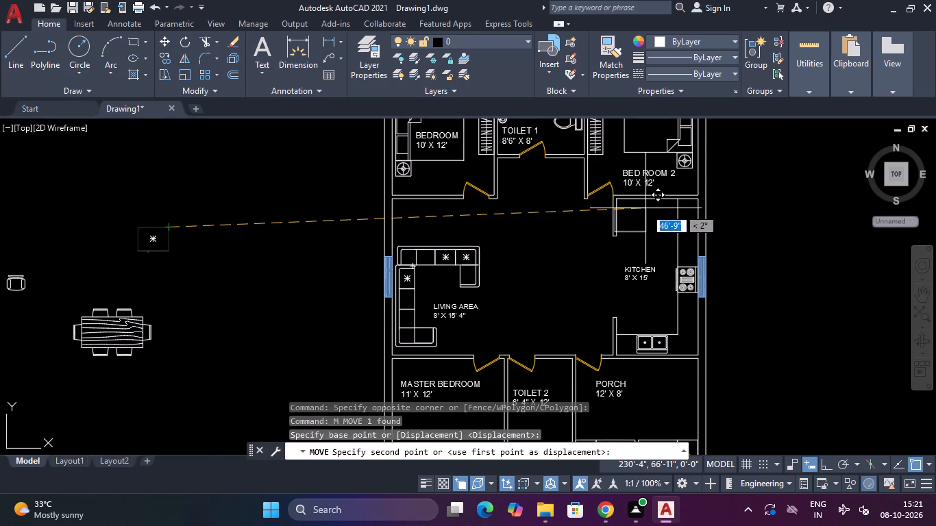
pyautogui.scroll(3, 647, 208)
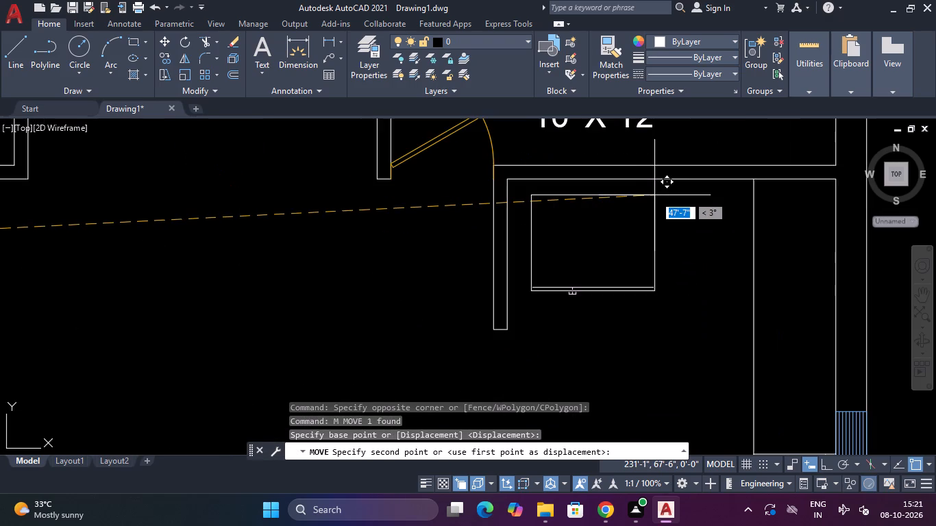
pyautogui.click(641, 190)
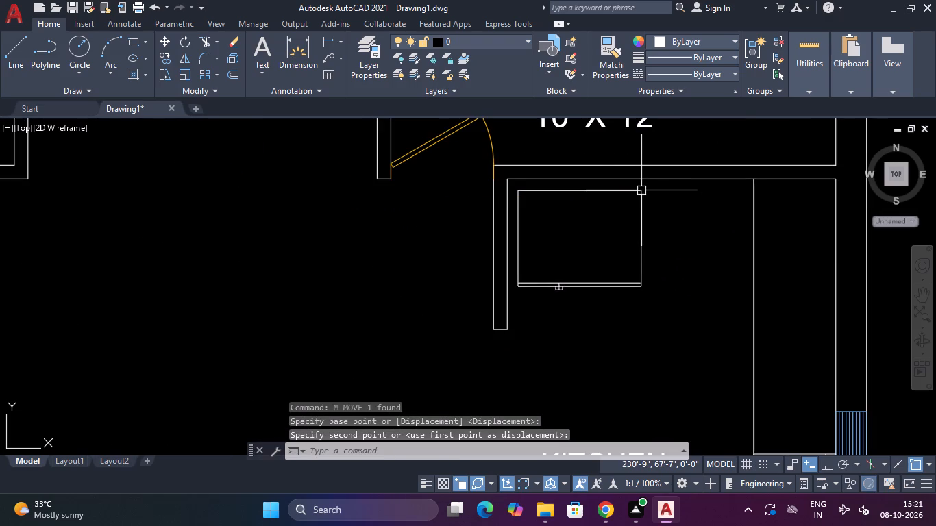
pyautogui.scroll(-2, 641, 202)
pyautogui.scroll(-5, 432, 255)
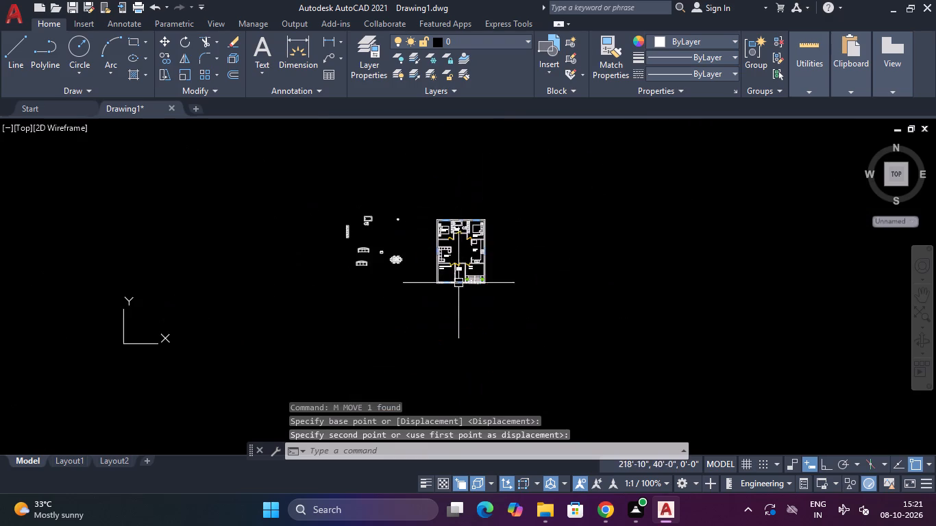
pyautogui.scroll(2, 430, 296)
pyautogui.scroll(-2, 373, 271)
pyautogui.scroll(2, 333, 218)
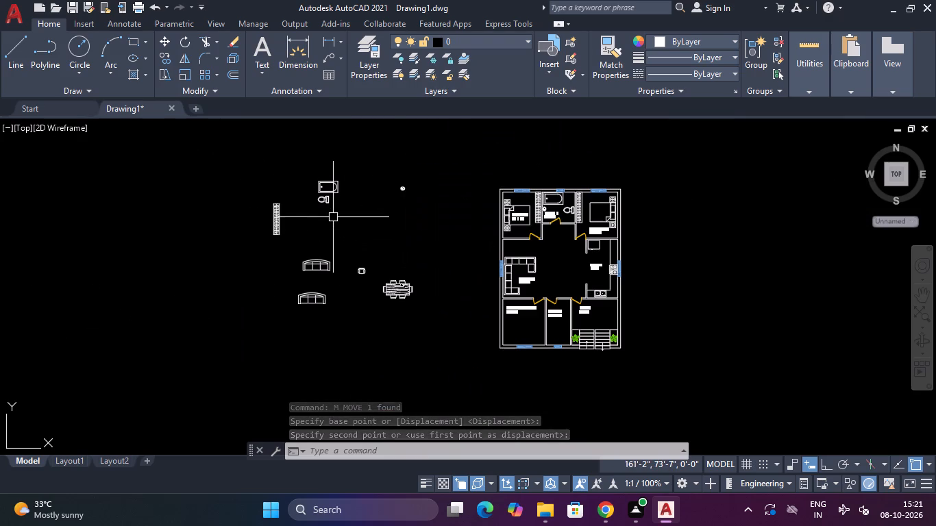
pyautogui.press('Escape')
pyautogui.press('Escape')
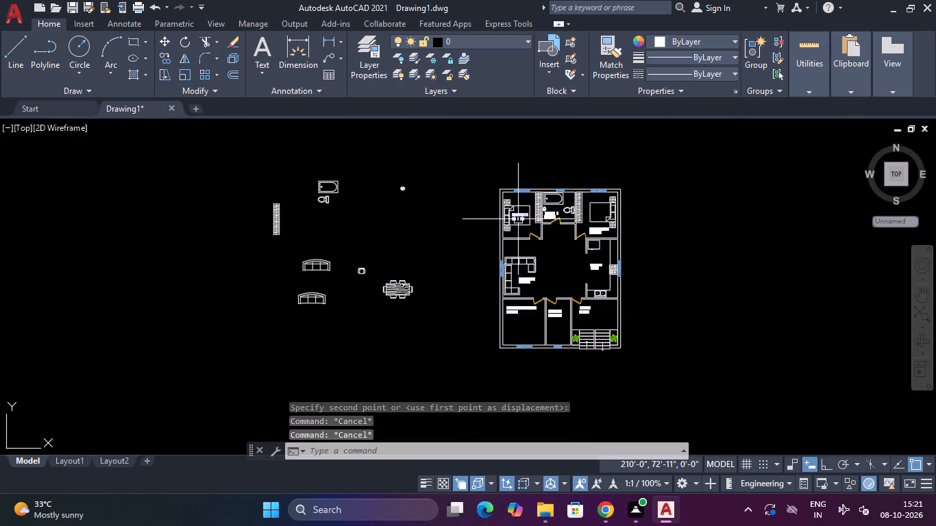
# Copy the BEDROOM bed with its two nightstands and room label to the empty area left of the floor plan.
pyautogui.scroll(3, 510, 205)
pyautogui.click(521, 176)
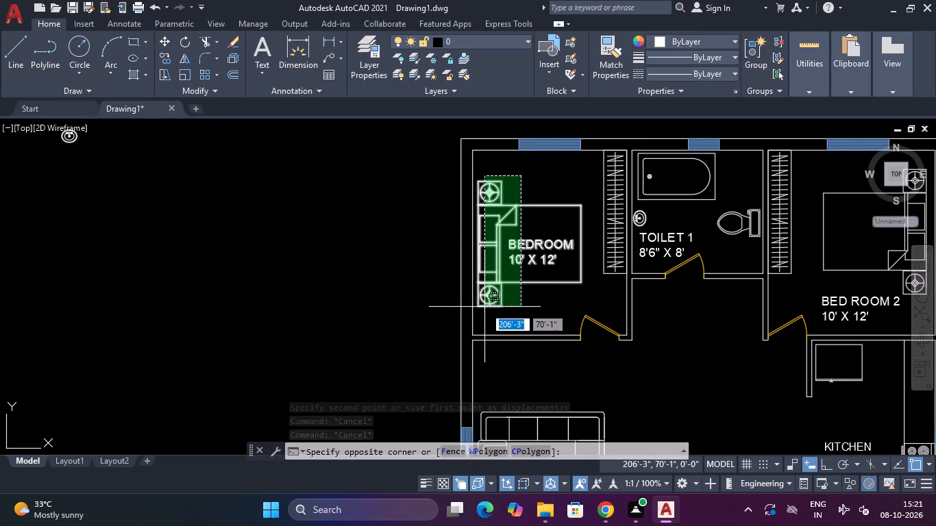
pyautogui.click(484, 307)
pyautogui.write('CO')
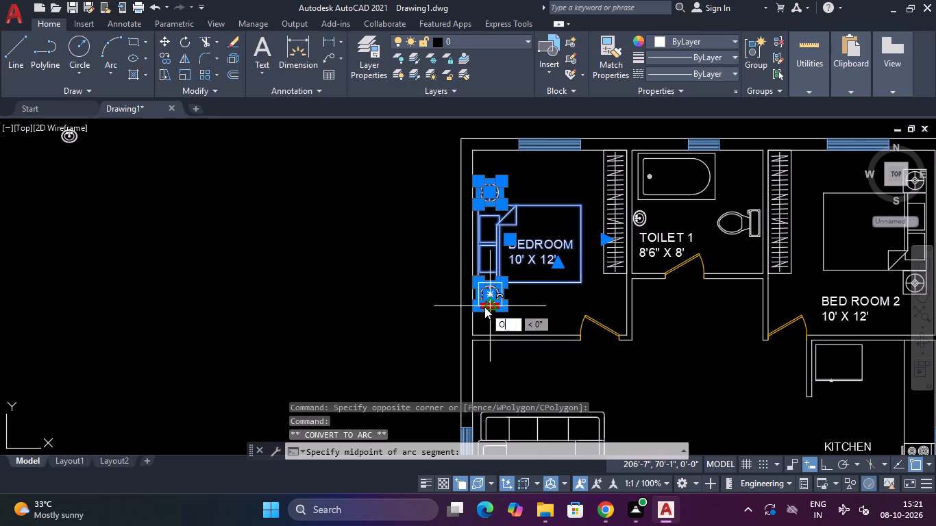
pyautogui.press('space')
pyautogui.press('Escape')
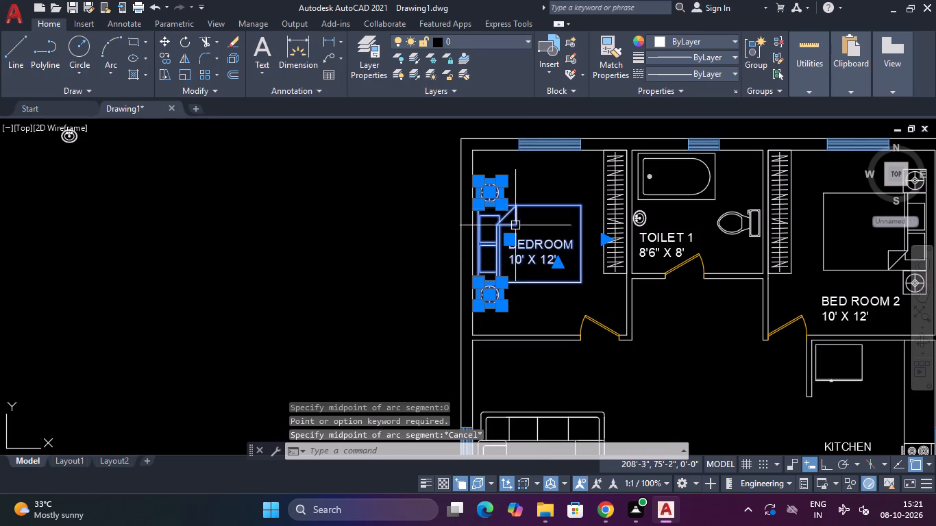
pyautogui.press('c')
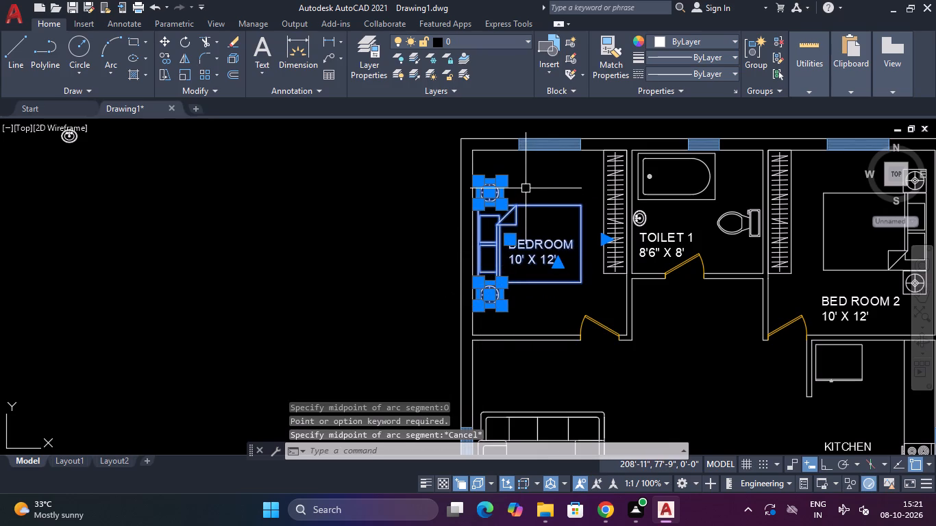
pyautogui.press('o')
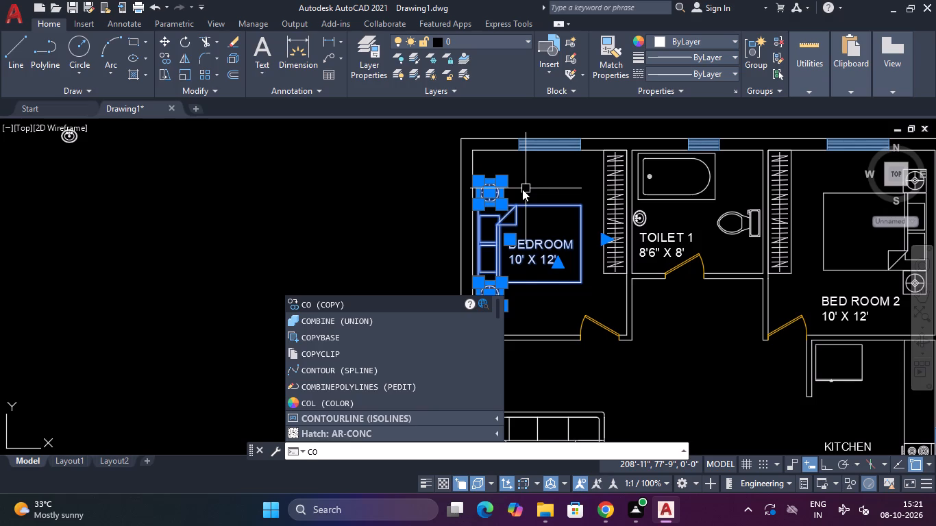
pyautogui.press('Return')
pyautogui.click(528, 224)
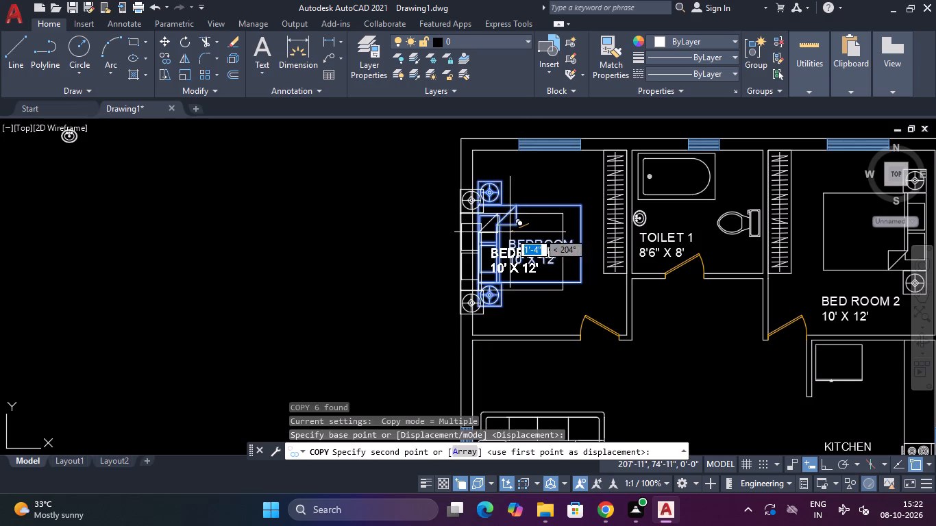
pyautogui.click(164, 228)
pyautogui.press('Escape')
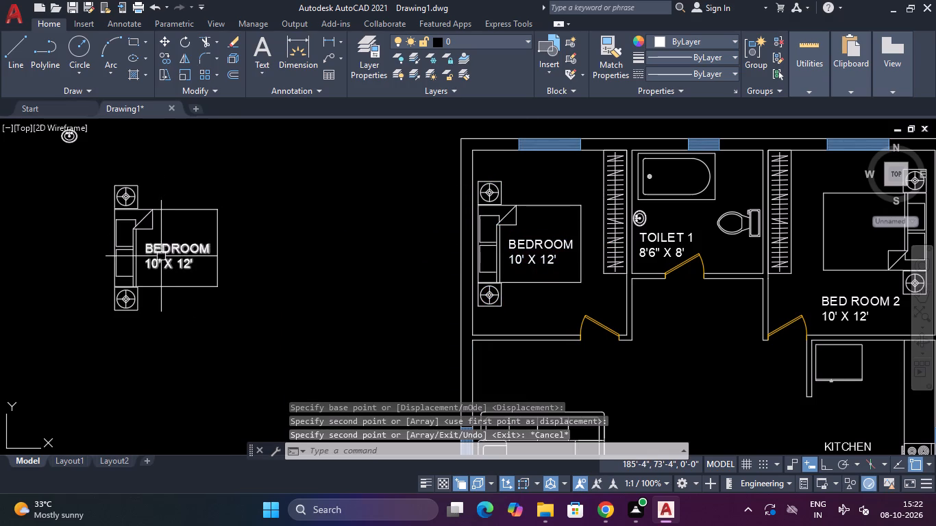
# Delete the BEDROOM 10' X 12' label from the copied bed set outside the plan.
pyautogui.click(161, 256)
pyautogui.press('Delete')
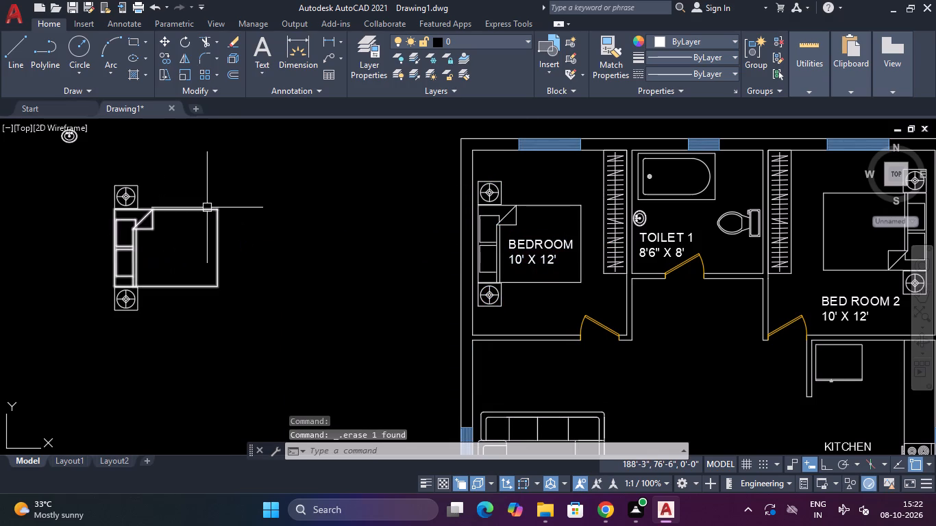
# Scale the dining table set outside the plan down slightly, using the table's lower-left area as the base point.
pyautogui.scroll(-3, 207, 208)
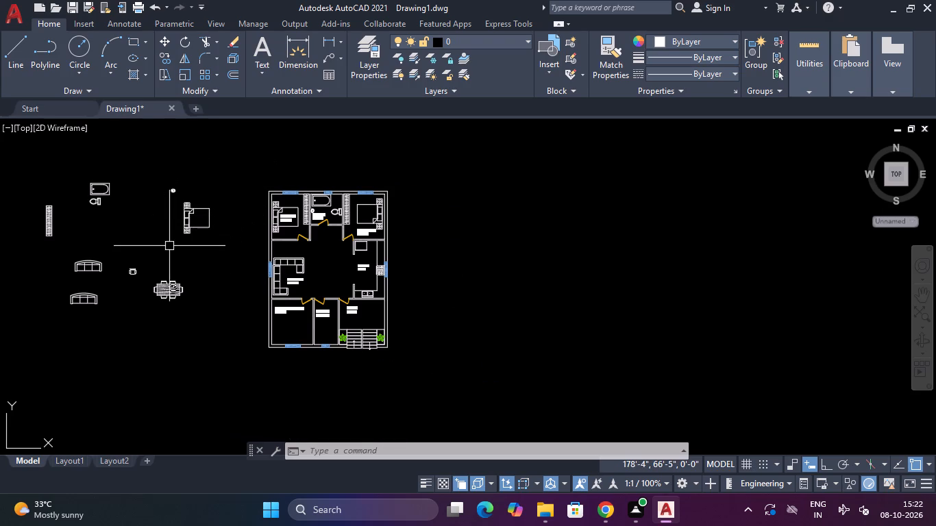
pyautogui.scroll(3, 182, 267)
pyautogui.click(186, 290)
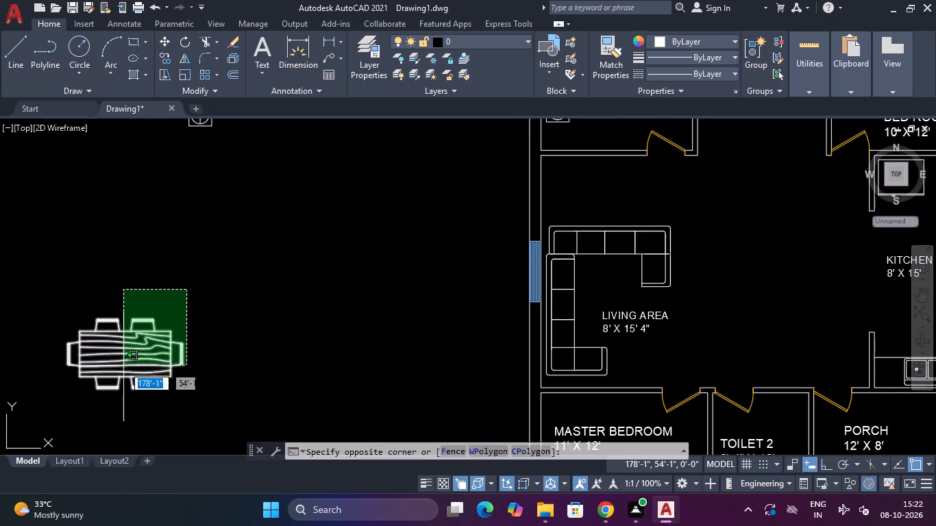
pyautogui.click(109, 381)
pyautogui.write('SC')
pyautogui.press('space')
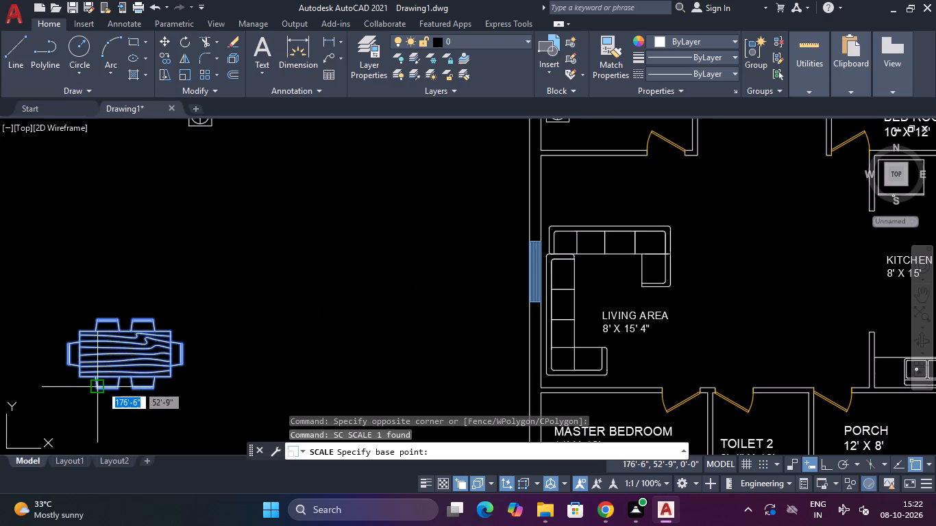
pyautogui.click(83, 369)
pyautogui.click(130, 363)
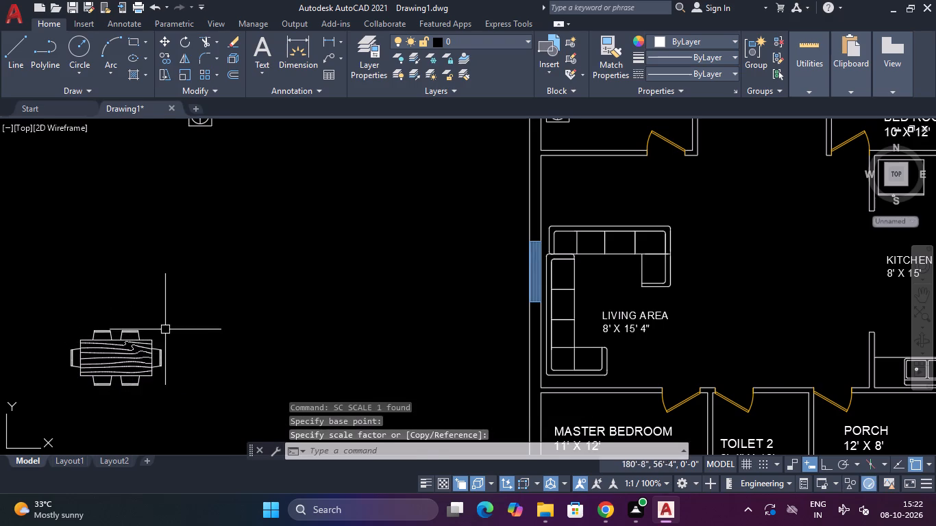
# Move the dining table set from outside the plan into the opening between the living area and the kitchen.
pyautogui.click(167, 325)
pyautogui.click(137, 355)
pyautogui.write('M')
pyautogui.press('space')
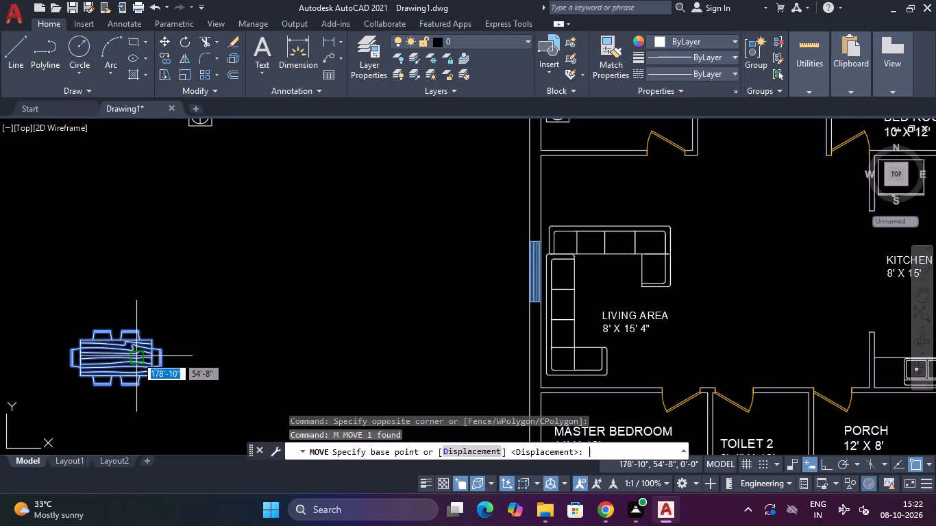
pyautogui.click(109, 364)
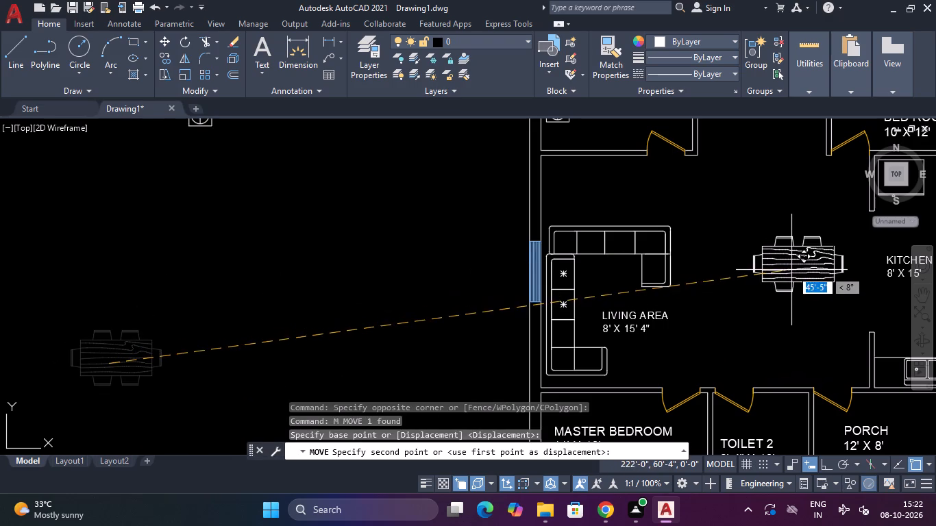
pyautogui.click(857, 286)
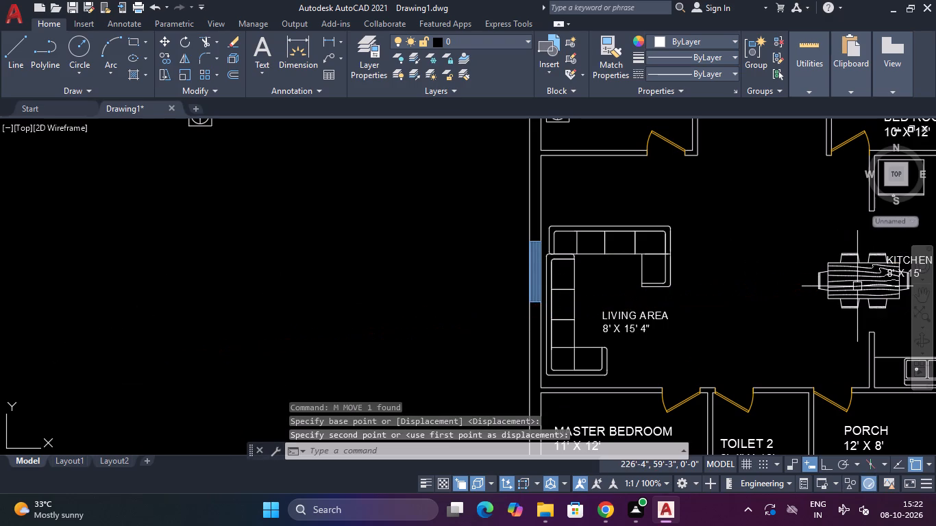
# Rotate the dining table set 90° about the table's lower-right corner with Ortho on, so its long side runs vertically.
pyautogui.scroll(-4, 801, 211)
pyautogui.scroll(5, 818, 223)
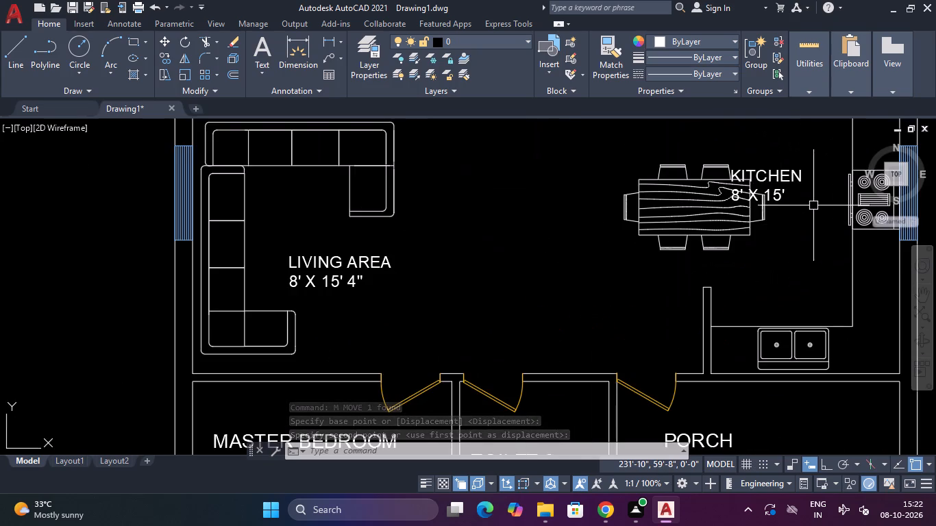
pyautogui.scroll(-3, 813, 205)
pyautogui.scroll(2, 805, 179)
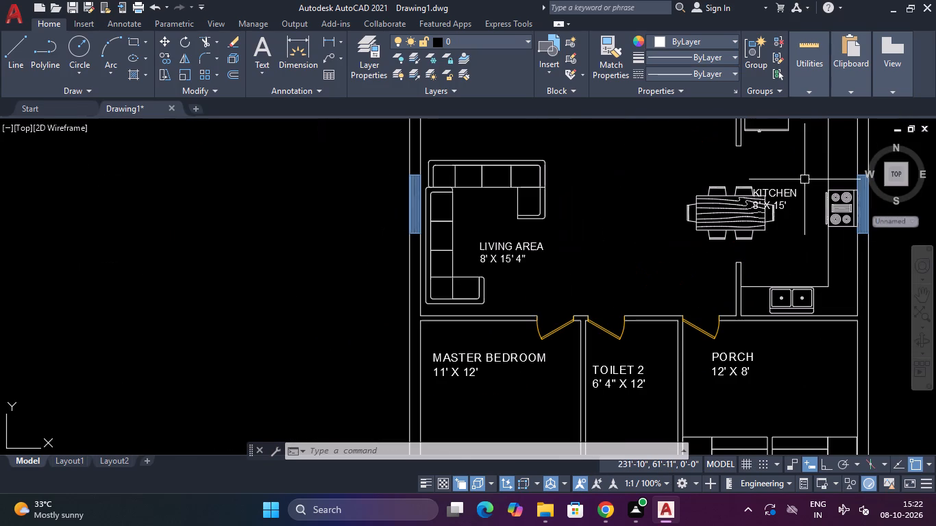
pyautogui.click(804, 179)
pyautogui.press('Escape')
pyautogui.moveTo(721, 165); pyautogui.dragTo(722, 185)
pyautogui.click(710, 235)
pyautogui.write('RO')
pyautogui.press('space')
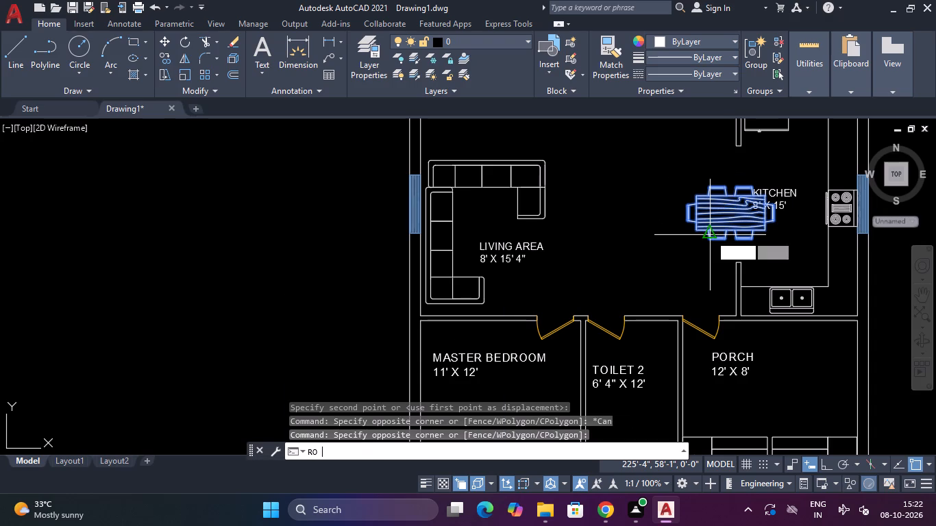
pyautogui.click(766, 228)
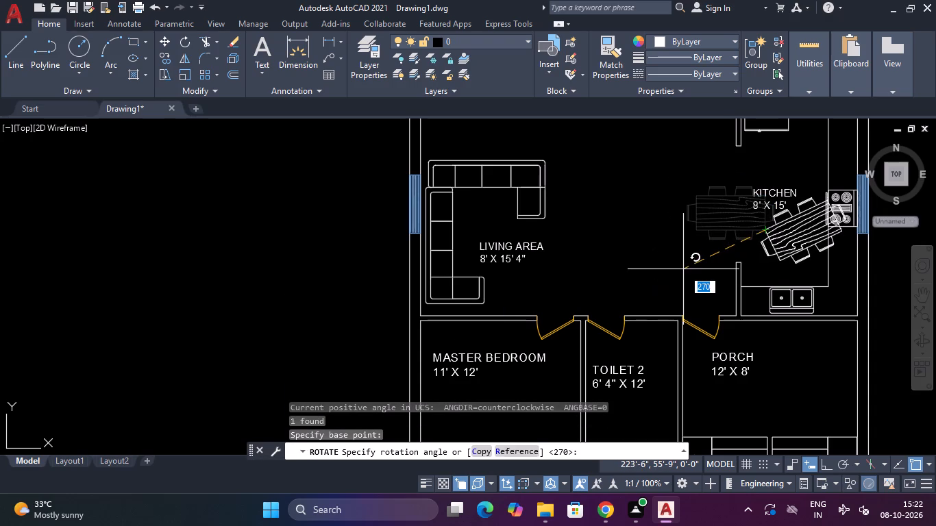
pyautogui.press('F8')
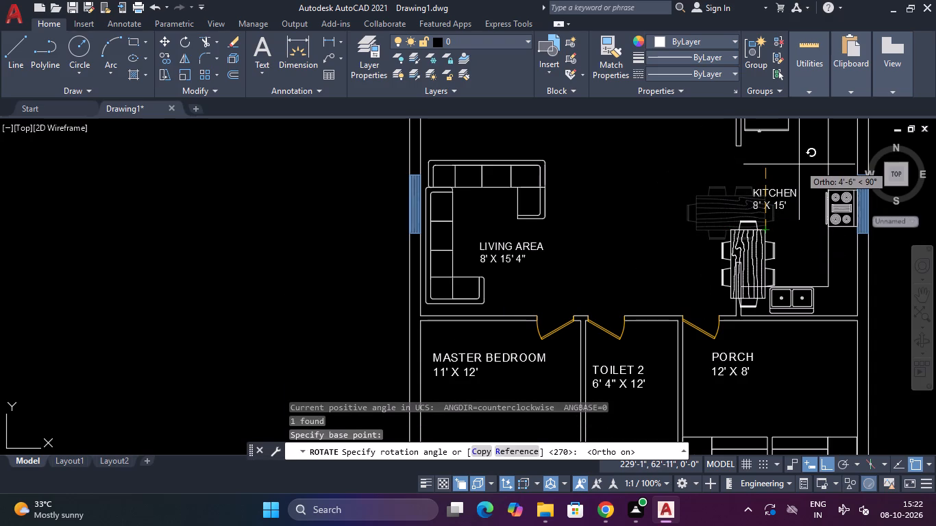
pyautogui.click(799, 164)
pyautogui.press('Escape')
# Move the rotated dining table set up into the open space just outside the kitchen entrance, with Ortho off.
pyautogui.click(789, 238)
pyautogui.click(751, 242)
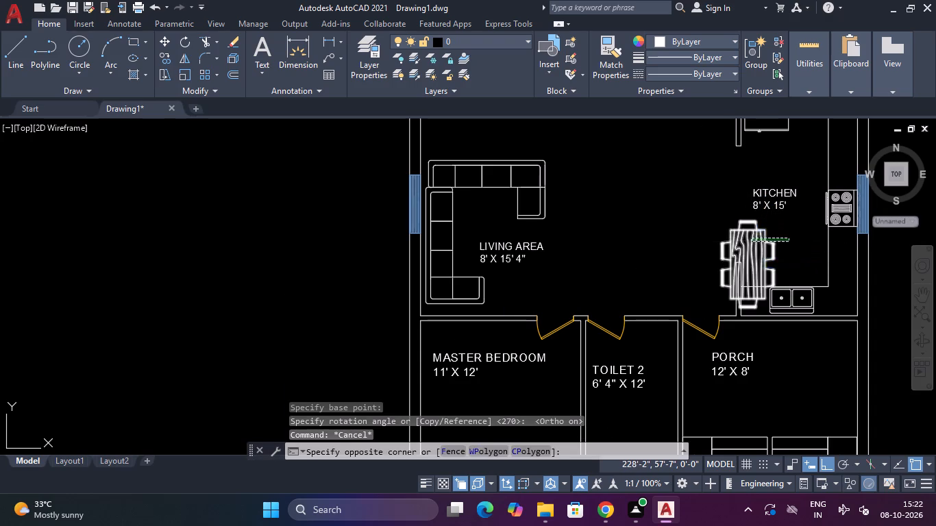
pyautogui.write('M')
pyautogui.press('space')
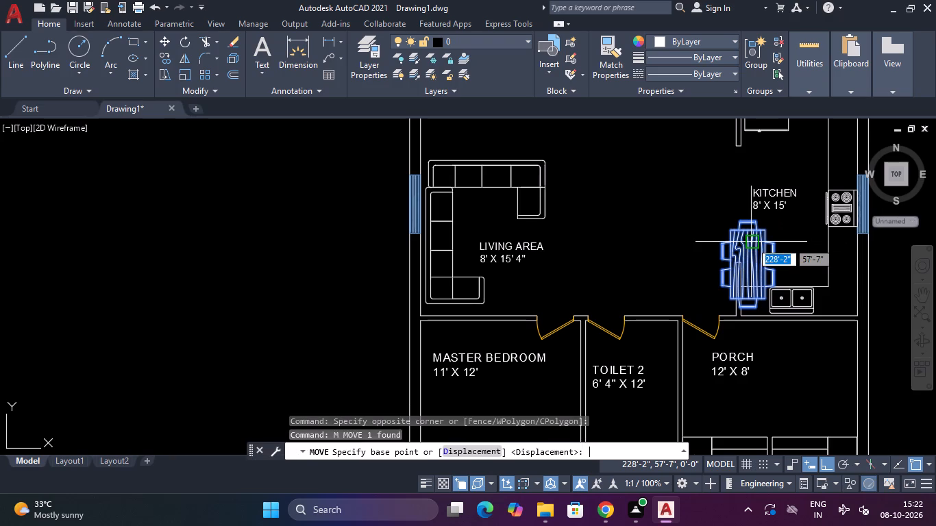
pyautogui.click(740, 266)
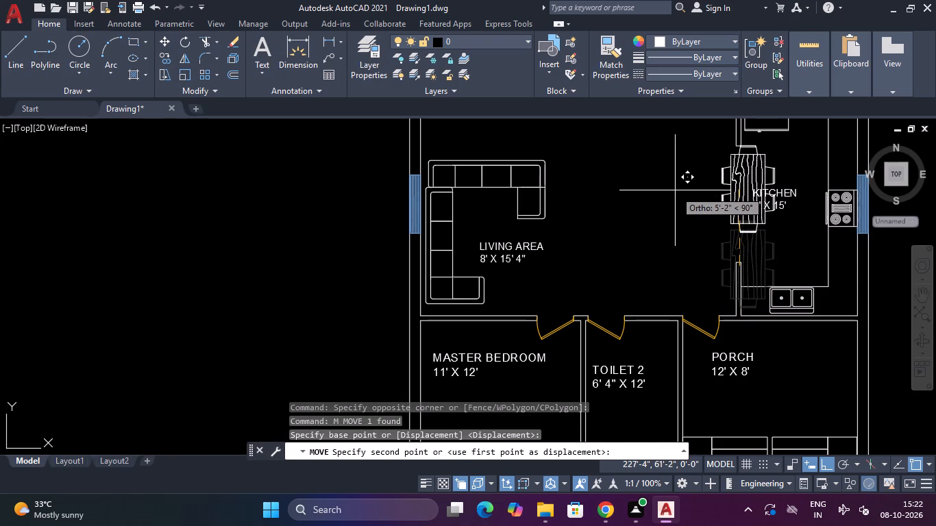
pyautogui.press('F8')
pyautogui.scroll(-1, 679, 187)
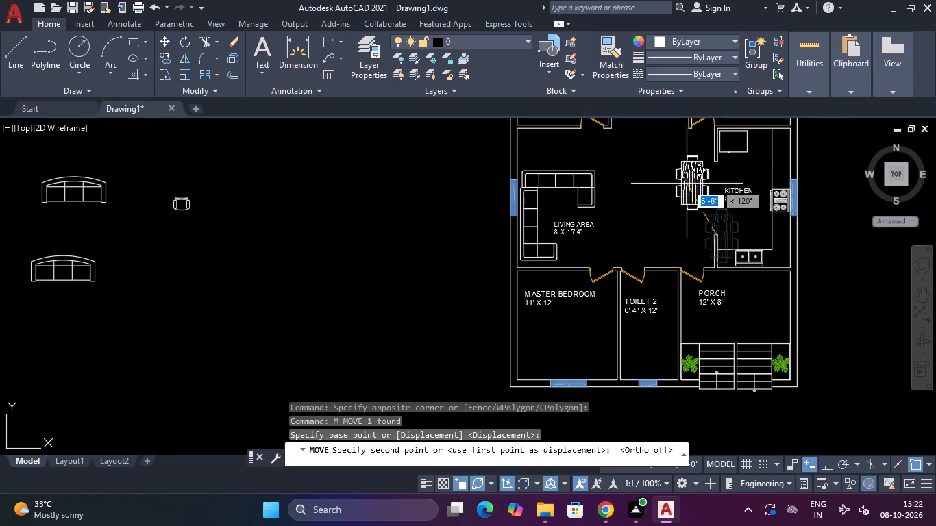
pyautogui.scroll(1, 687, 184)
pyautogui.scroll(-1, 686, 184)
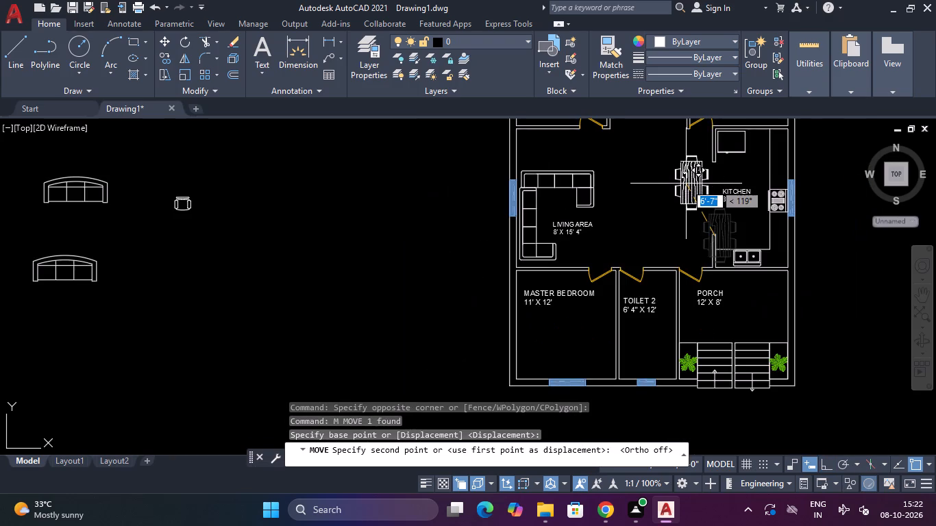
pyautogui.scroll(1, 686, 184)
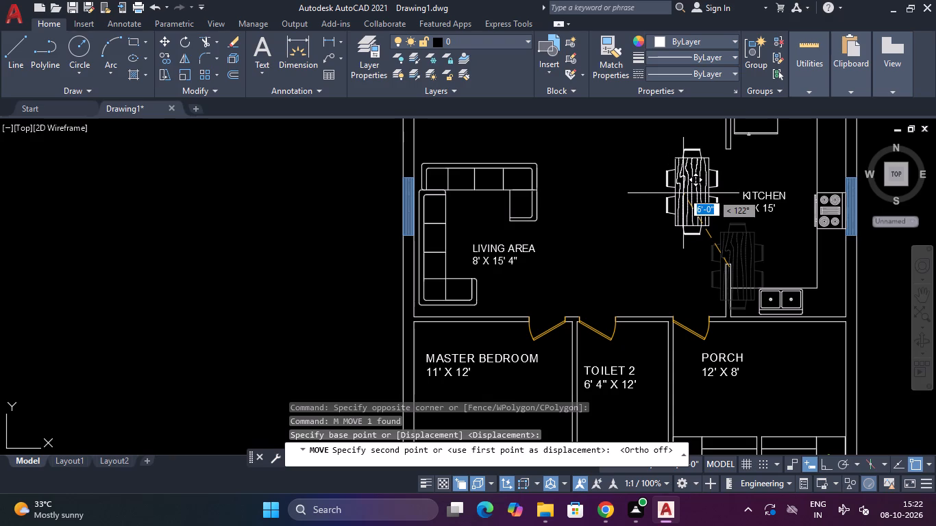
pyautogui.click(680, 172)
# Rotate the copied bed and its nightstands outside the plan by 90° with Ortho on, so the headboard faces down.
pyautogui.scroll(-3, 680, 172)
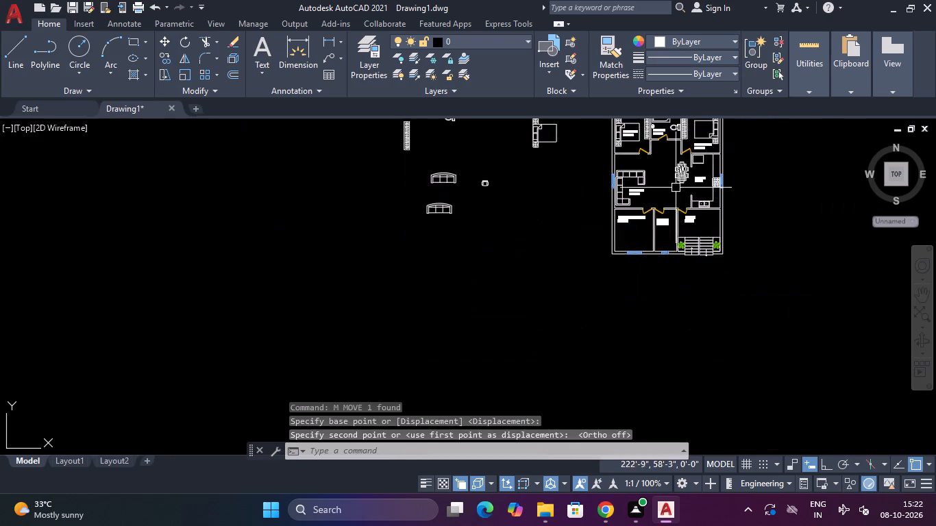
pyautogui.scroll(3, 675, 189)
pyautogui.scroll(-2, 675, 189)
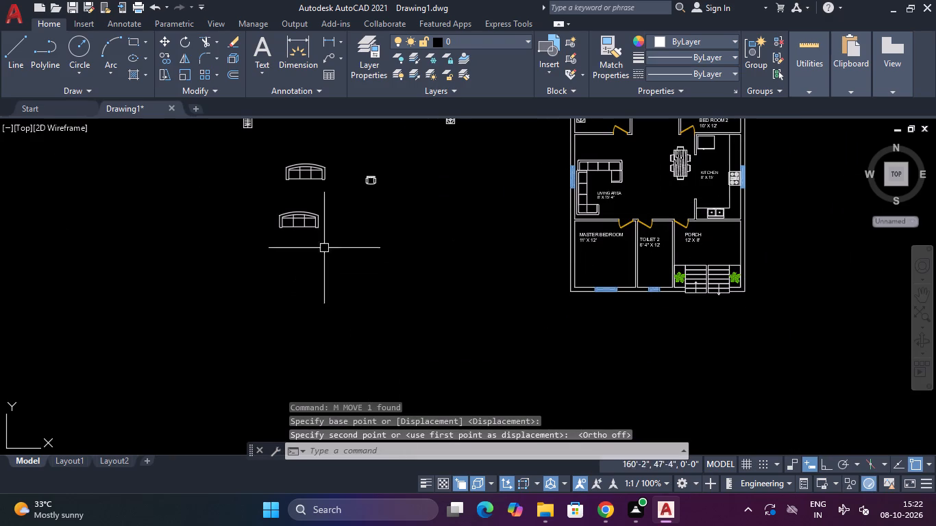
pyautogui.scroll(-2, 263, 232)
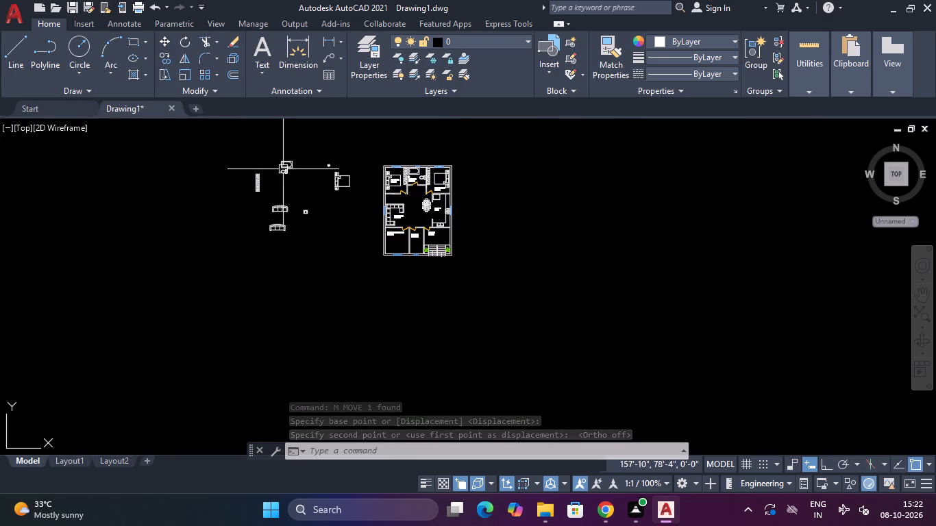
pyautogui.scroll(1, 335, 175)
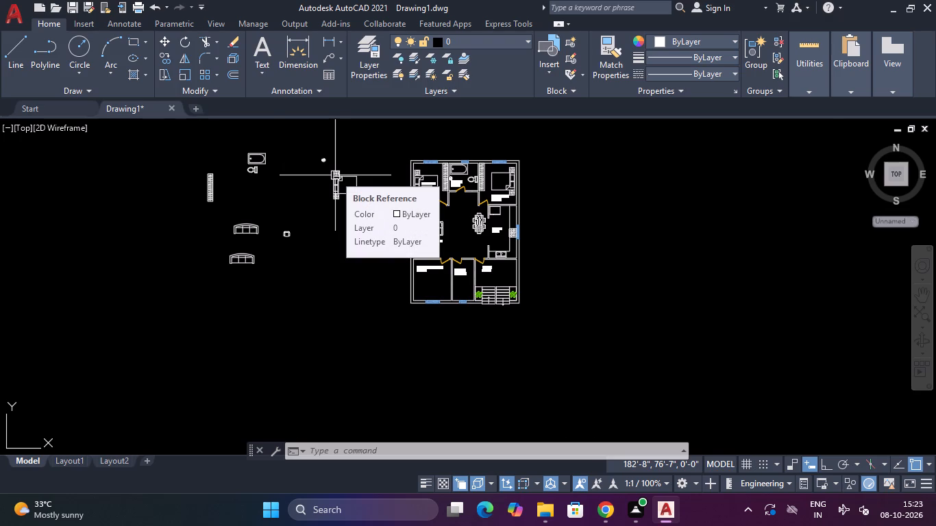
pyautogui.scroll(3, 335, 175)
pyautogui.click(445, 136)
pyautogui.click(283, 321)
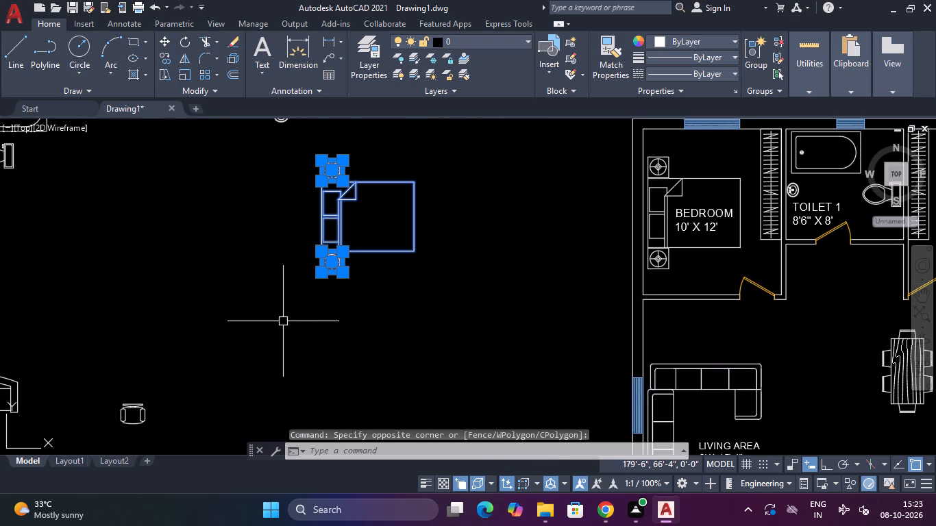
pyautogui.write('RO')
pyautogui.press('Return')
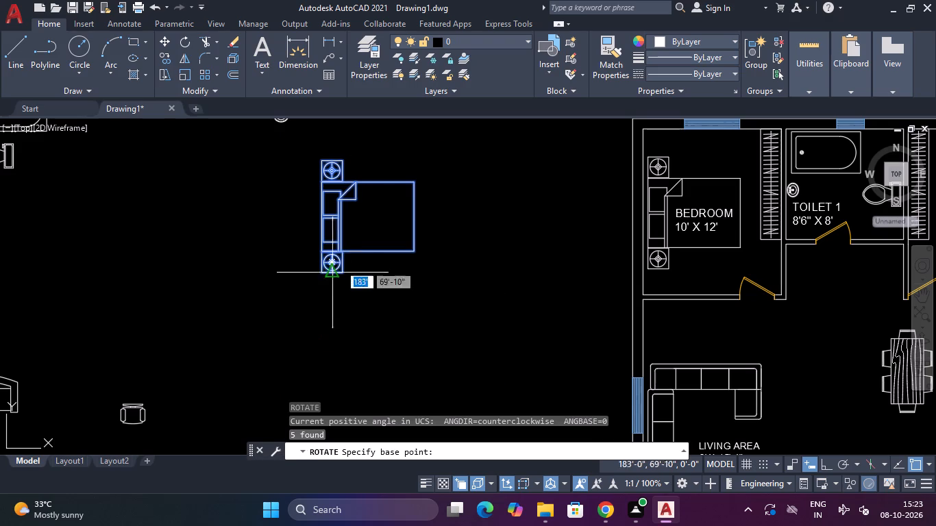
pyautogui.click(415, 183)
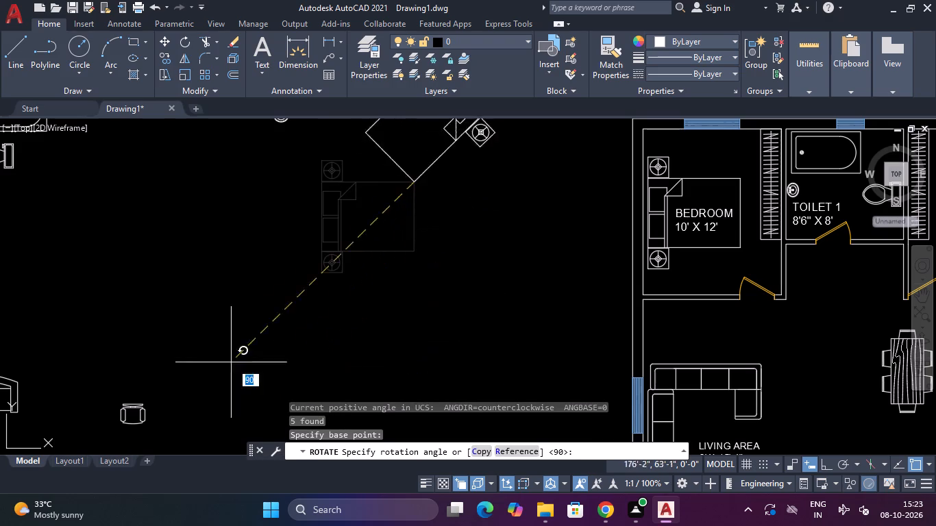
pyautogui.scroll(-3, 282, 212)
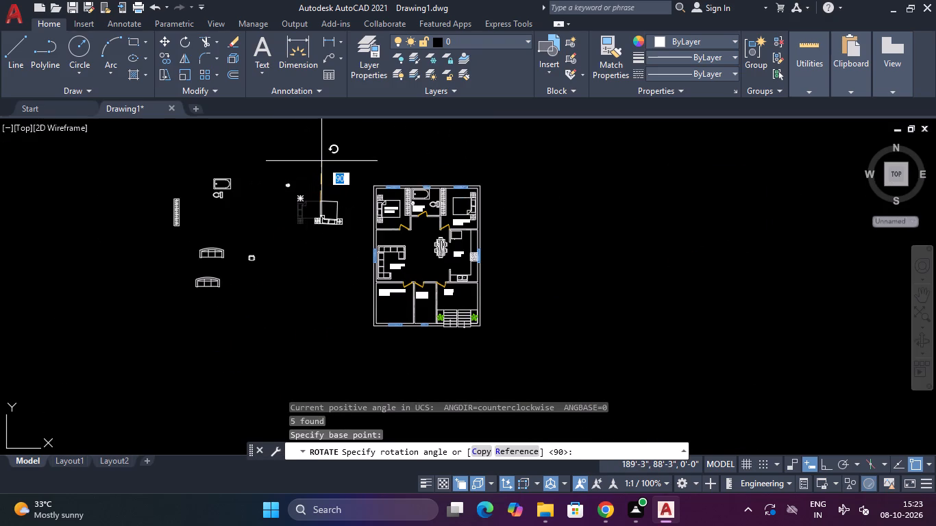
pyautogui.press('F8')
pyautogui.click(321, 161)
pyautogui.press('Escape')
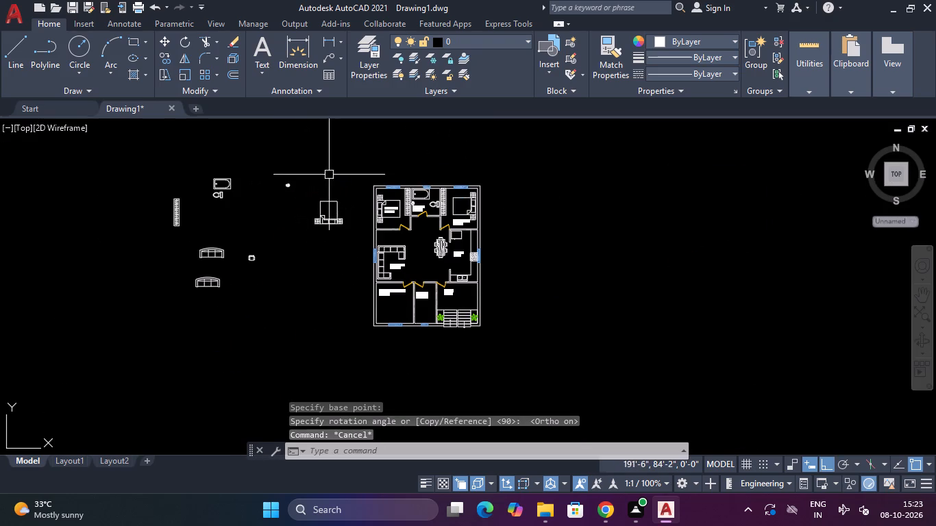
# Move the rotated bed set by its headboard midpoint into the MASTER BEDROOM, centred above the bottom window with a small wall gap, Ortho off.
pyautogui.scroll(3, 333, 188)
pyautogui.click(383, 211)
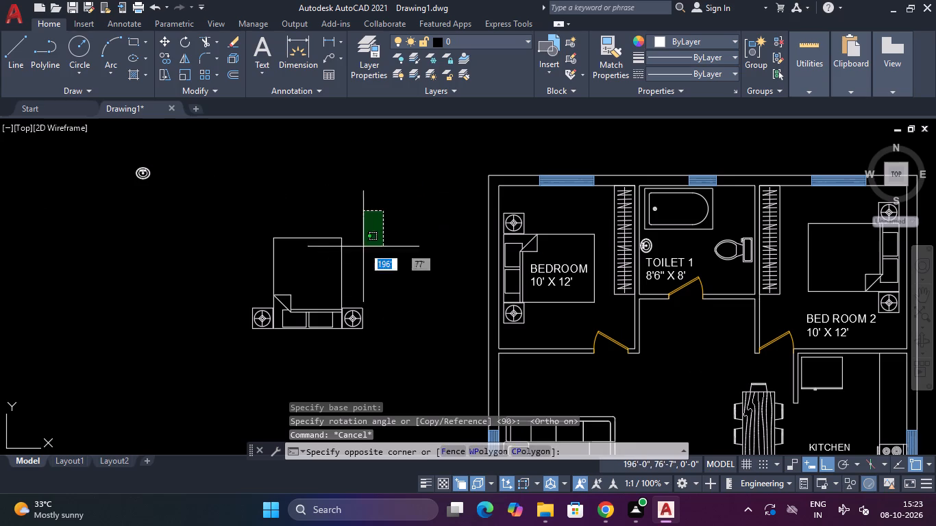
pyautogui.click(238, 358)
pyautogui.write('M')
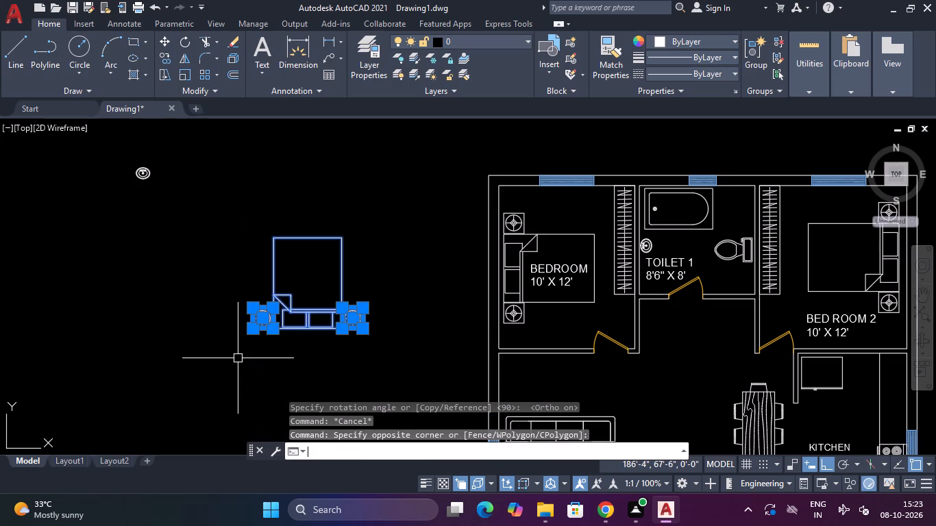
pyautogui.press('space')
pyautogui.click(308, 327)
pyautogui.scroll(-3, 313, 329)
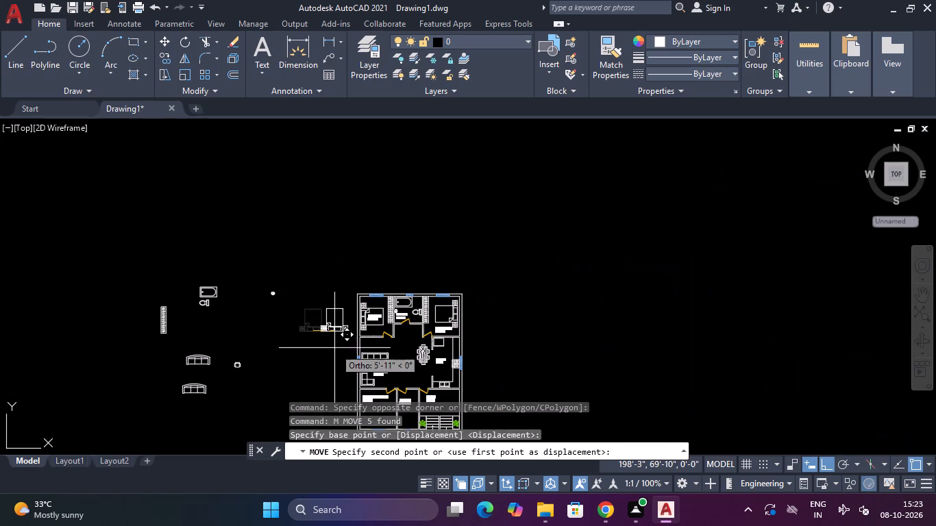
pyautogui.press('F8')
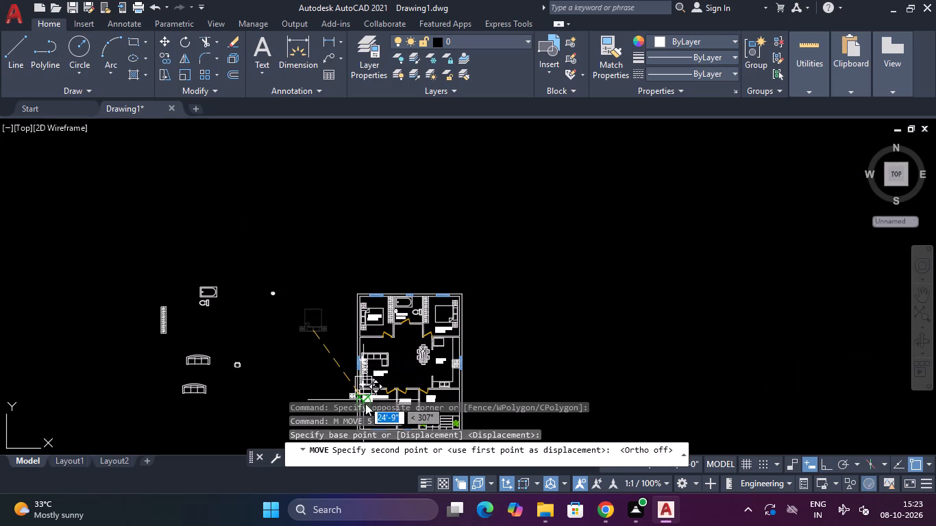
pyautogui.scroll(6, 367, 405)
pyautogui.scroll(-7, 402, 367)
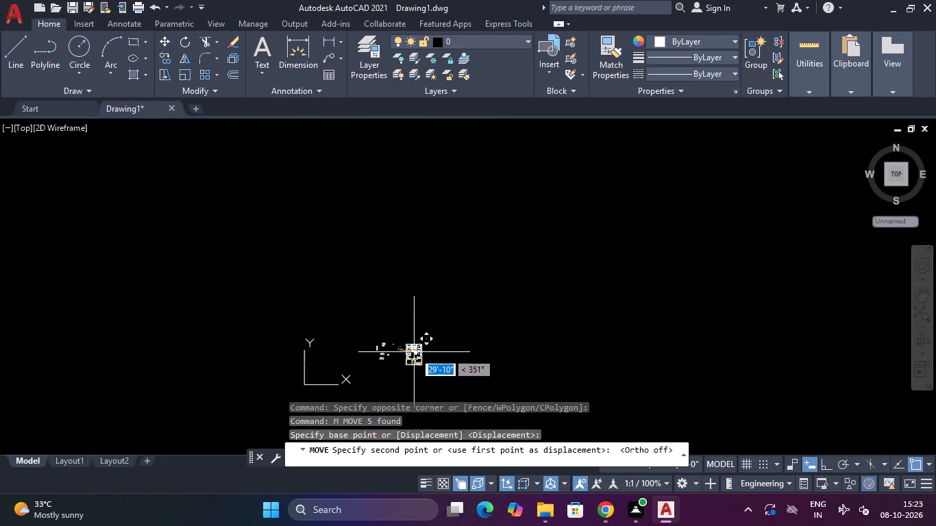
pyautogui.scroll(7, 407, 368)
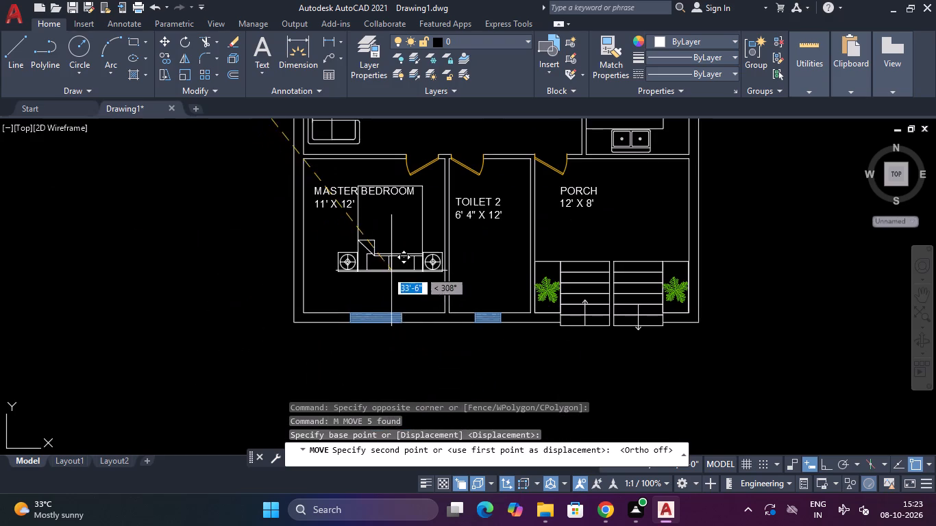
pyautogui.scroll(2, 370, 293)
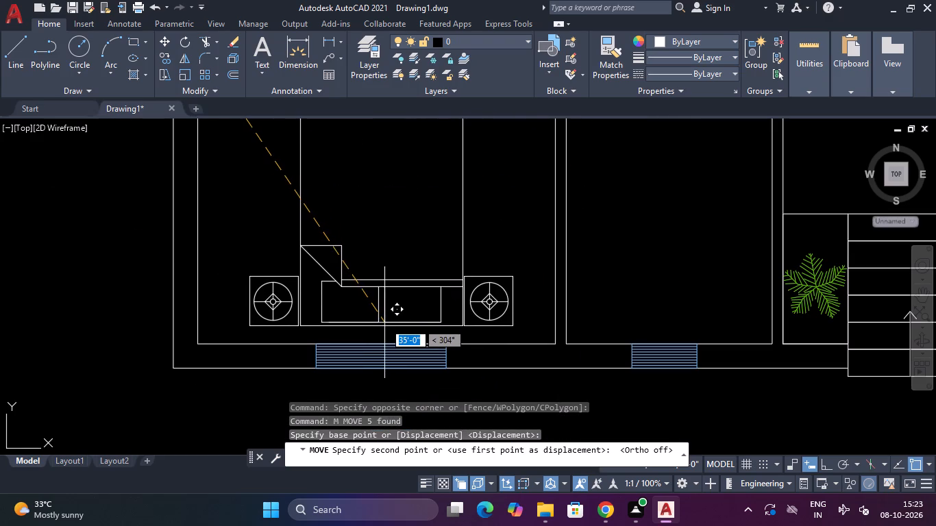
pyautogui.click(384, 323)
pyautogui.scroll(-3, 384, 323)
pyautogui.scroll(-3, 205, 239)
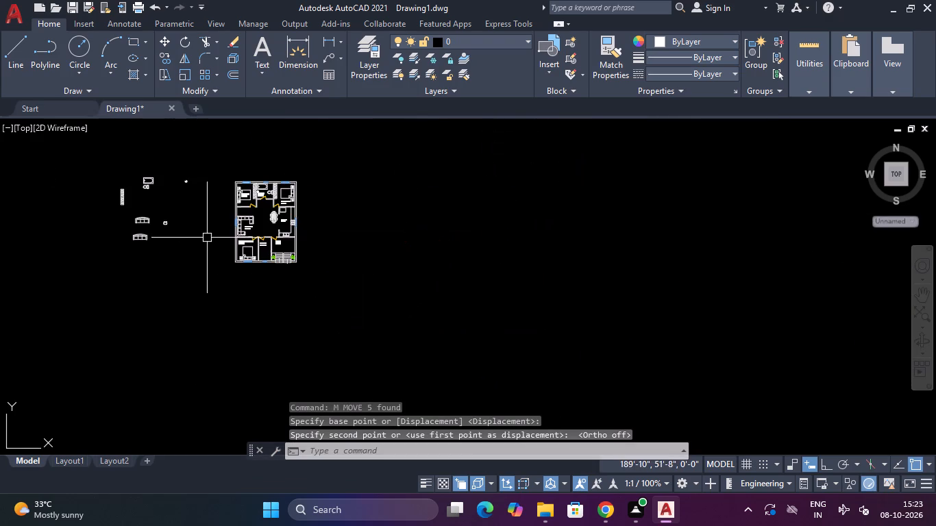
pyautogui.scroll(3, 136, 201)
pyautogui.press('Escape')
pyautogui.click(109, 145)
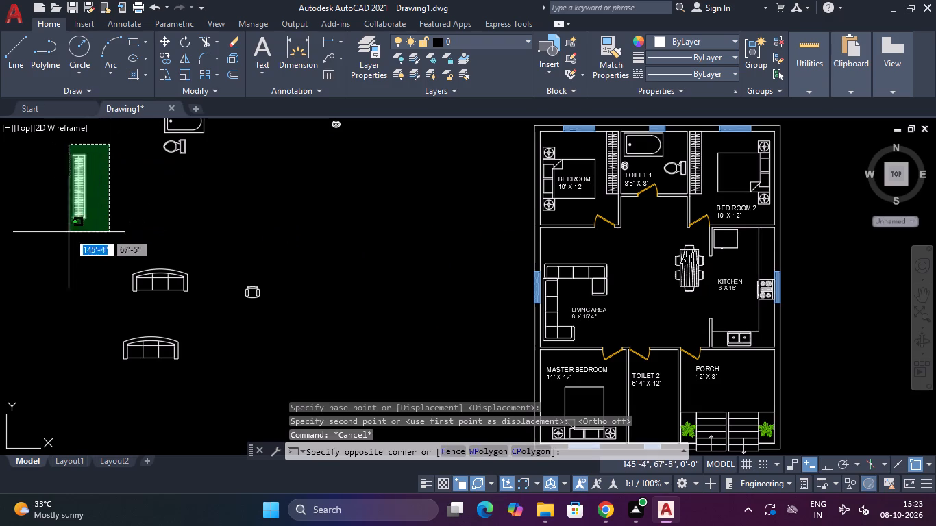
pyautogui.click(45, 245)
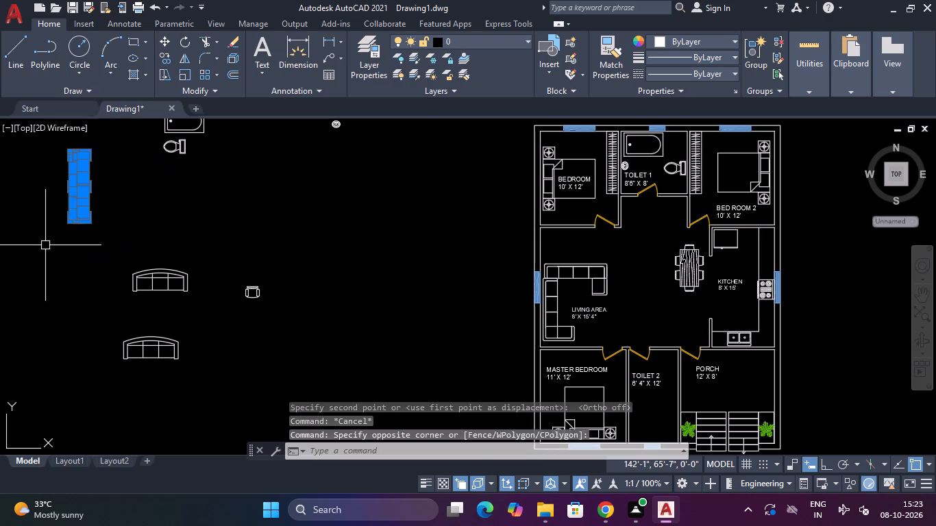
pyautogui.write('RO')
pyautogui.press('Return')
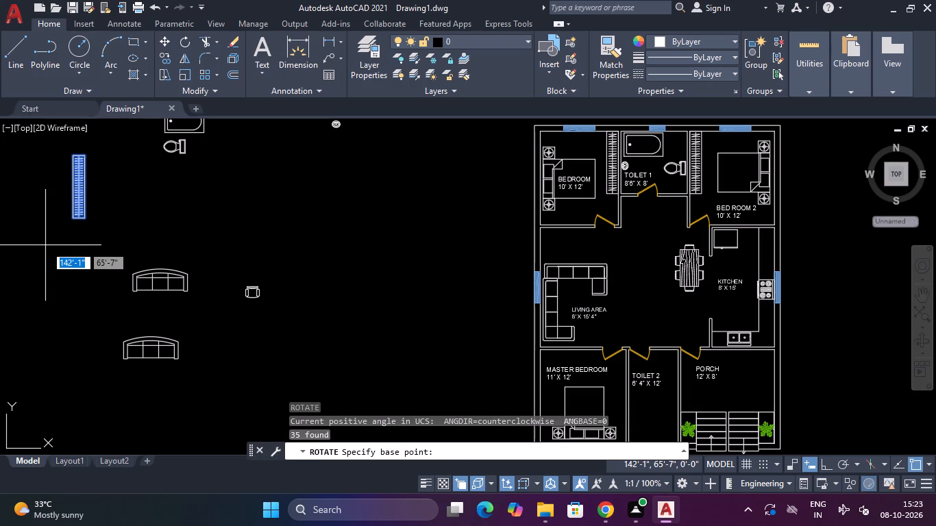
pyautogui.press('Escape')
# Move the vertical wardrobe from outside the plan by its upper-left corner into the MASTER BEDROOM's upper-left inner corner.
pyautogui.scroll(1, 83, 153)
pyautogui.click(99, 146)
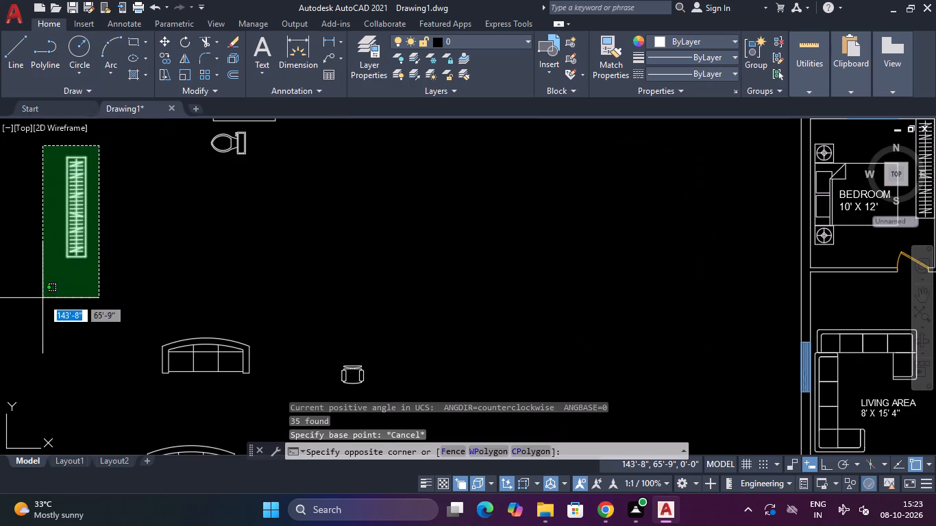
pyautogui.click(42, 298)
pyautogui.write('M')
pyautogui.press('space')
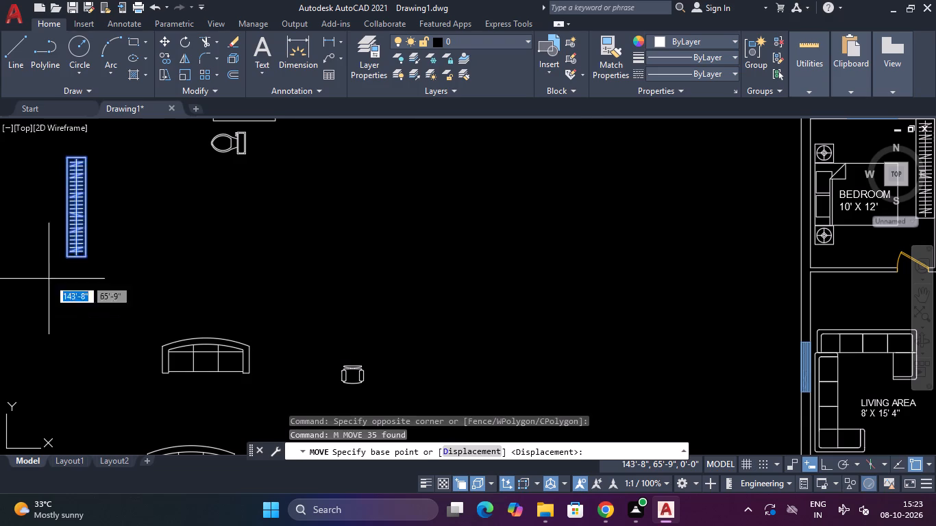
pyautogui.click(62, 158)
pyautogui.scroll(-4, 97, 186)
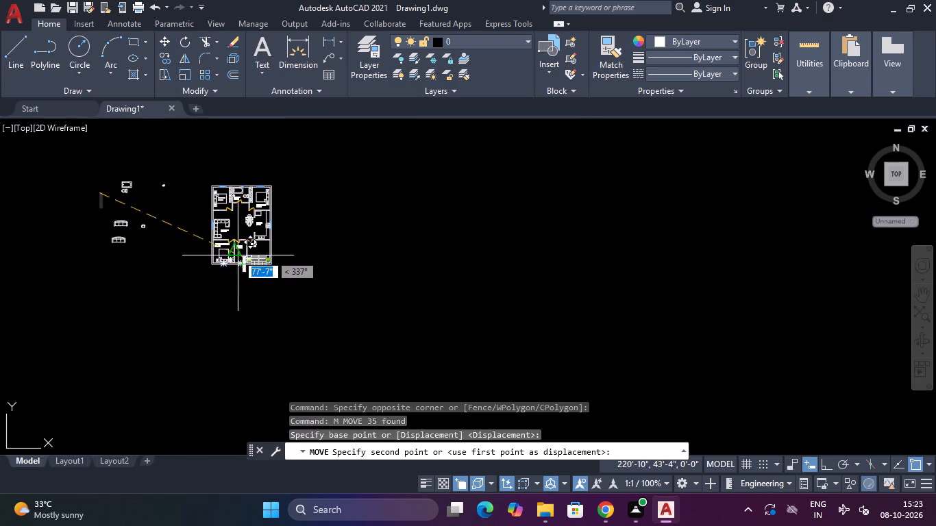
pyautogui.scroll(4, 237, 254)
pyautogui.scroll(3, 77, 160)
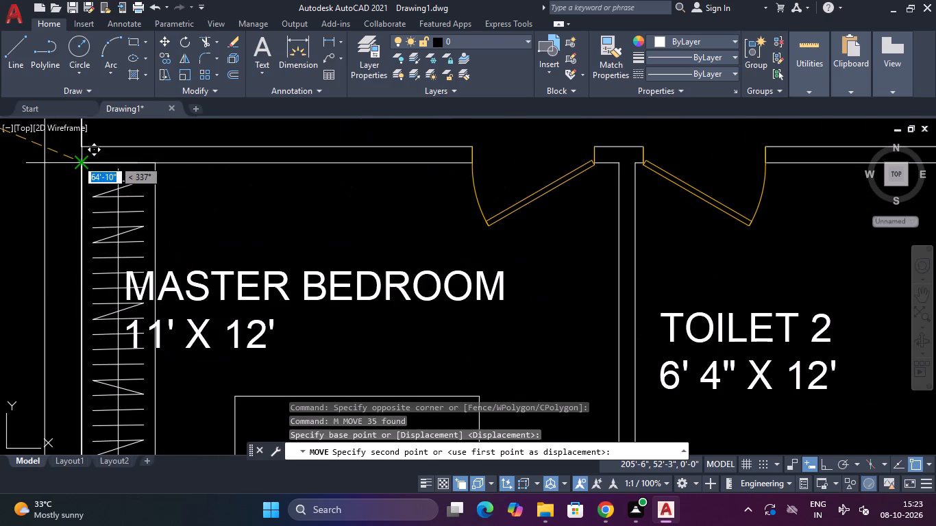
pyautogui.click(76, 160)
pyautogui.press('Escape')
# Move the MASTER BEDROOM 11' X 12' label to the right, clear of the wardrobe.
pyautogui.click(237, 244)
pyautogui.click(217, 317)
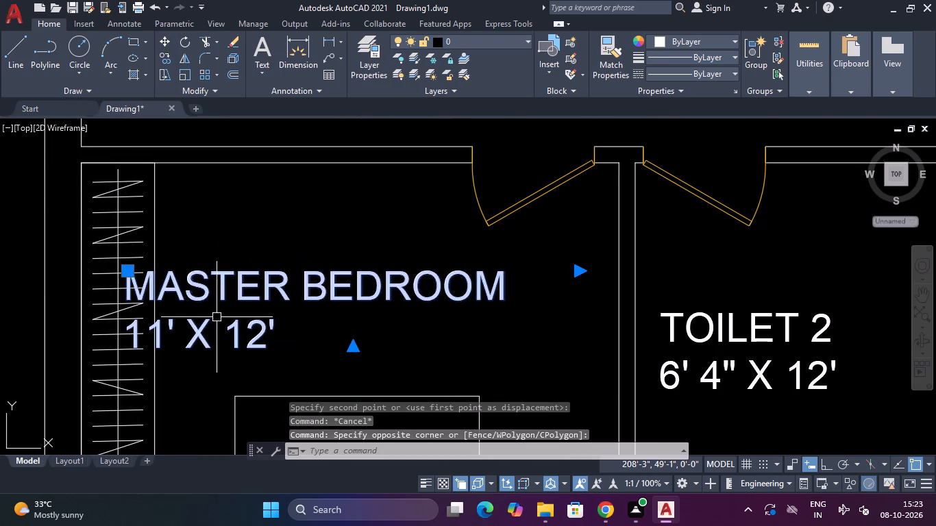
pyautogui.write('M')
pyautogui.press('space')
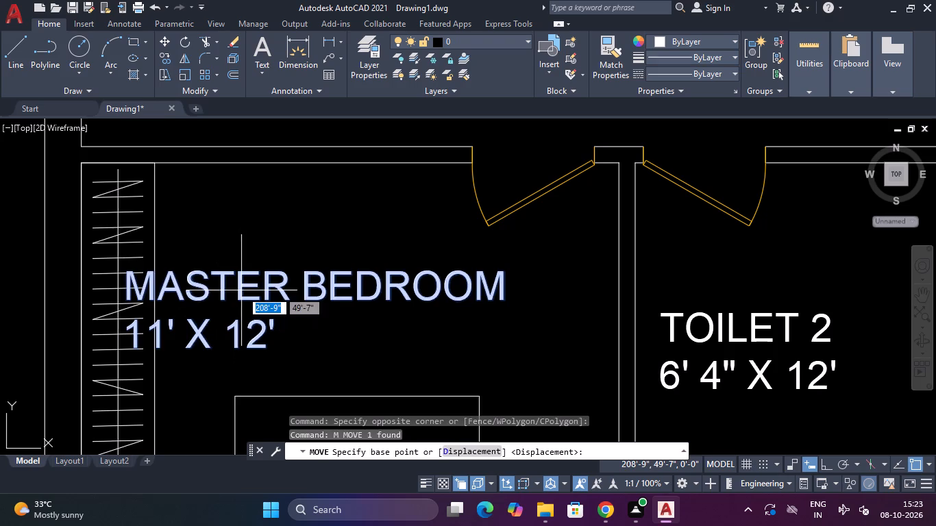
pyautogui.click(241, 290)
pyautogui.click(314, 299)
# Copy the TOILET 1 bathtub by its lower-right corner into TOILET 2's lower-right corner, leaving small gaps to the walls.
pyautogui.scroll(-3, 314, 299)
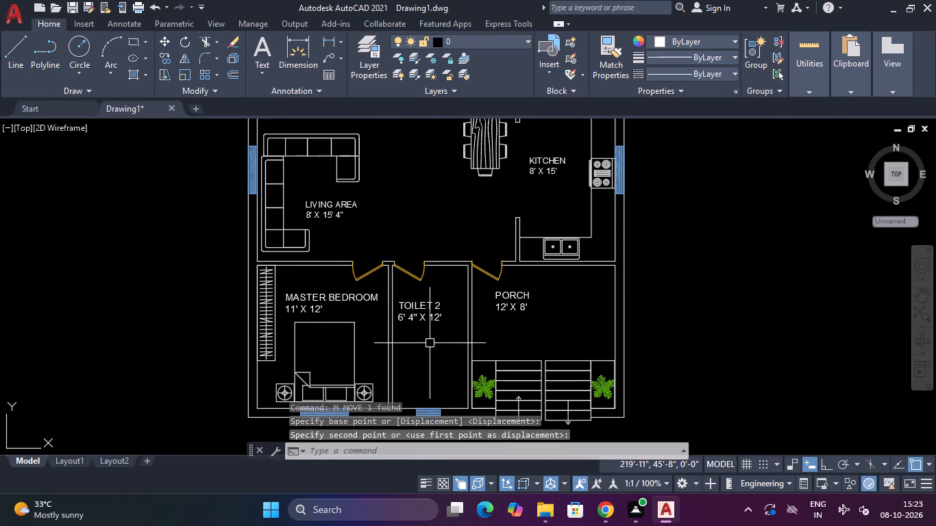
pyautogui.scroll(-2, 432, 198)
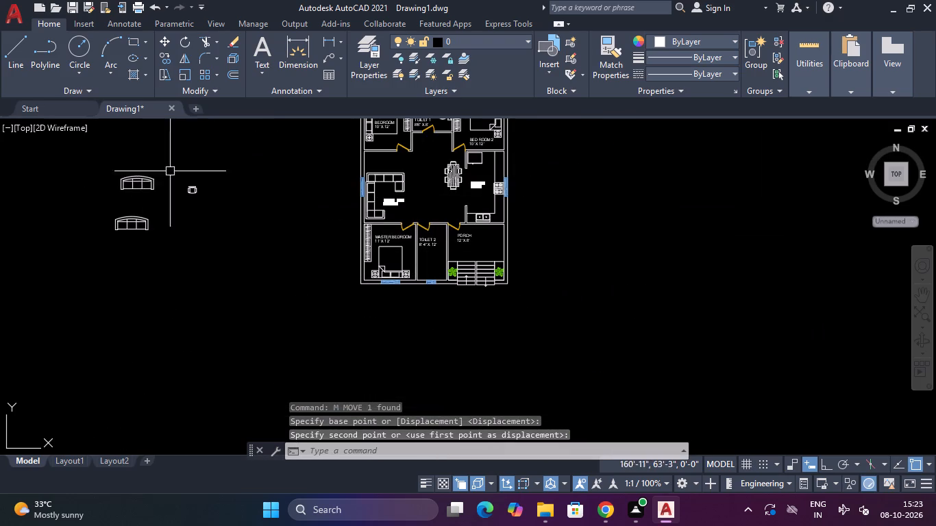
pyautogui.scroll(1, 210, 178)
pyautogui.scroll(-4, 262, 169)
pyautogui.scroll(4, 304, 153)
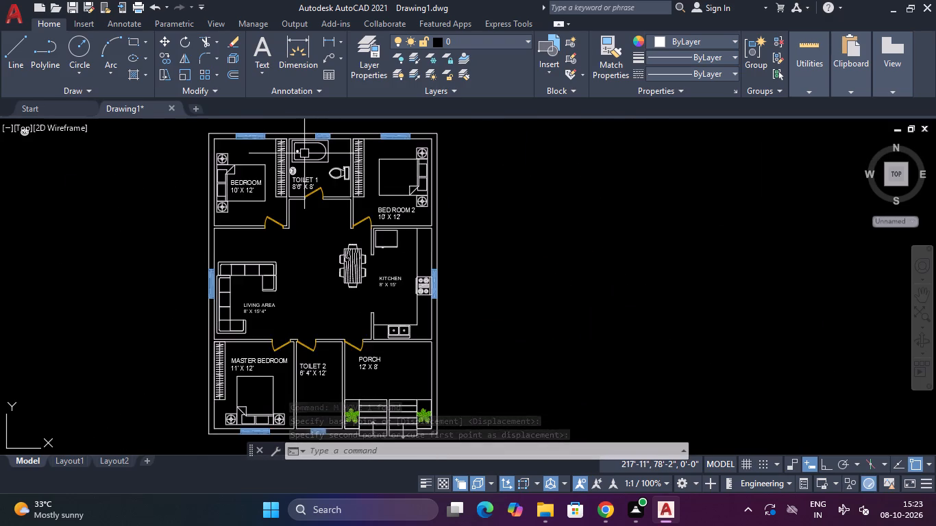
pyautogui.scroll(4, 304, 153)
pyautogui.moveTo(505, 145); pyautogui.dragTo(493, 149)
pyautogui.click(430, 180)
pyautogui.scroll(-2, 430, 180)
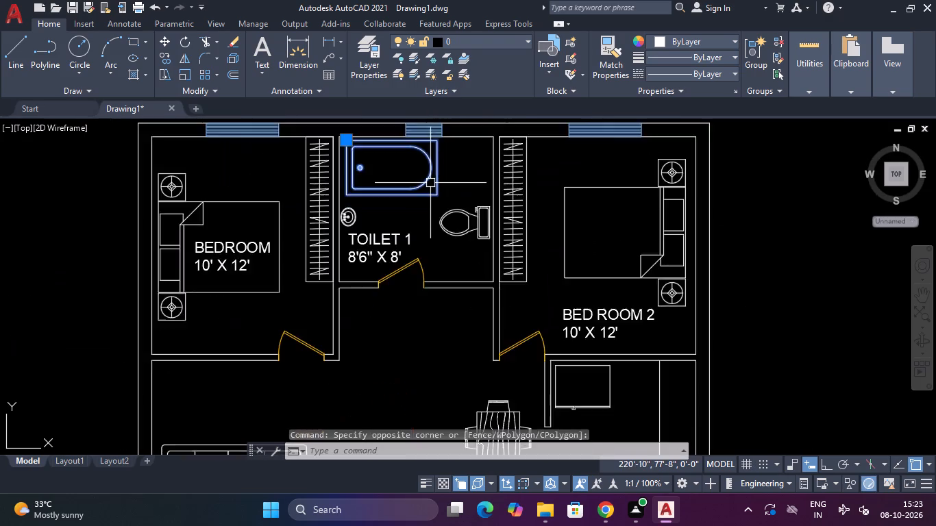
pyautogui.scroll(-3, 430, 184)
pyautogui.scroll(2, 430, 184)
pyautogui.press('m')
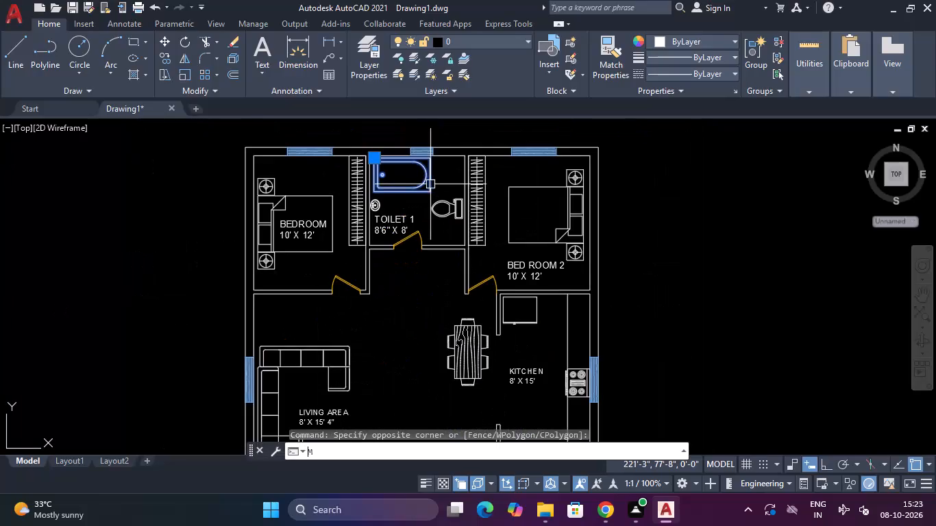
pyautogui.press('BackSpace')
pyautogui.write('CO')
pyautogui.press('space')
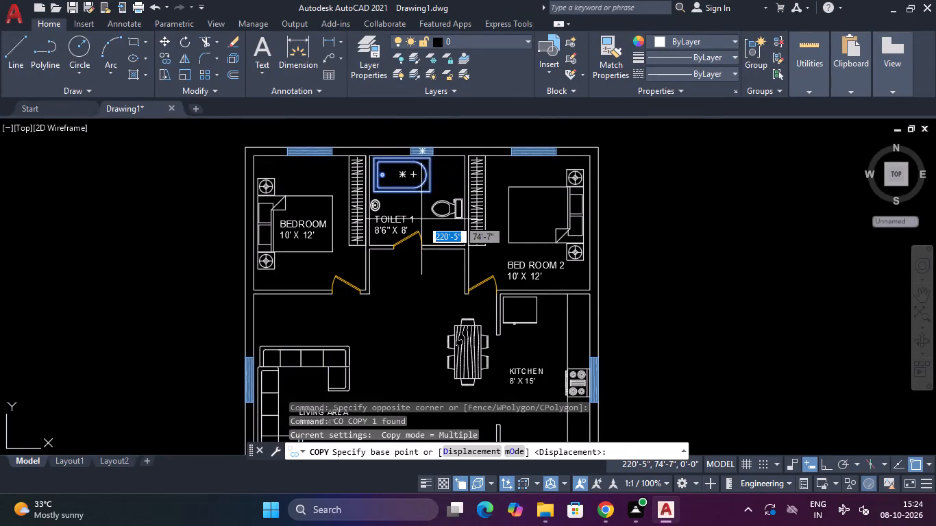
pyautogui.scroll(3, 427, 217)
pyautogui.scroll(-4, 429, 168)
pyautogui.scroll(1, 426, 166)
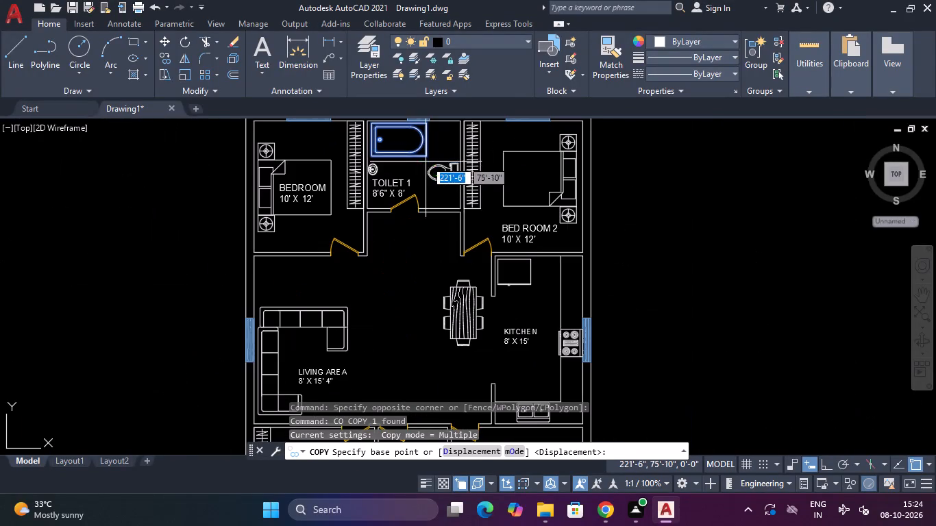
pyautogui.click(428, 158)
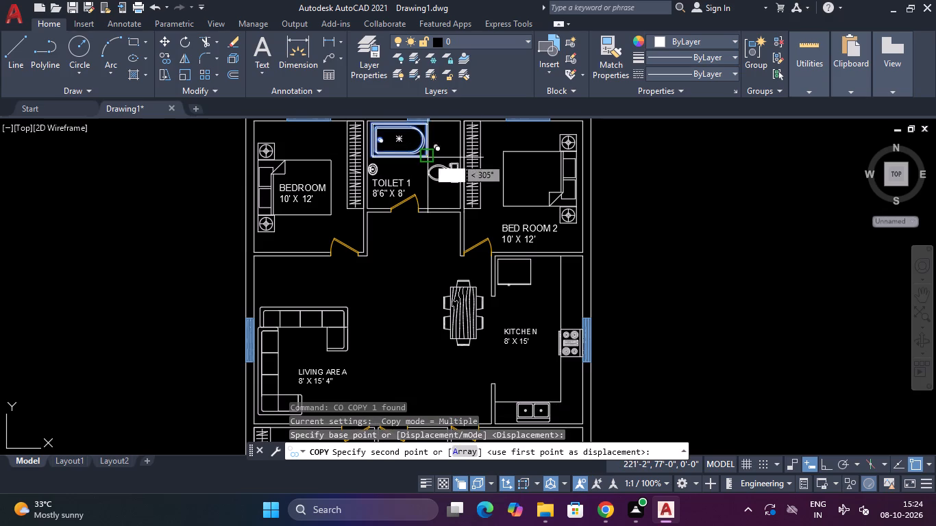
pyautogui.scroll(-3, 426, 176)
pyautogui.scroll(4, 438, 271)
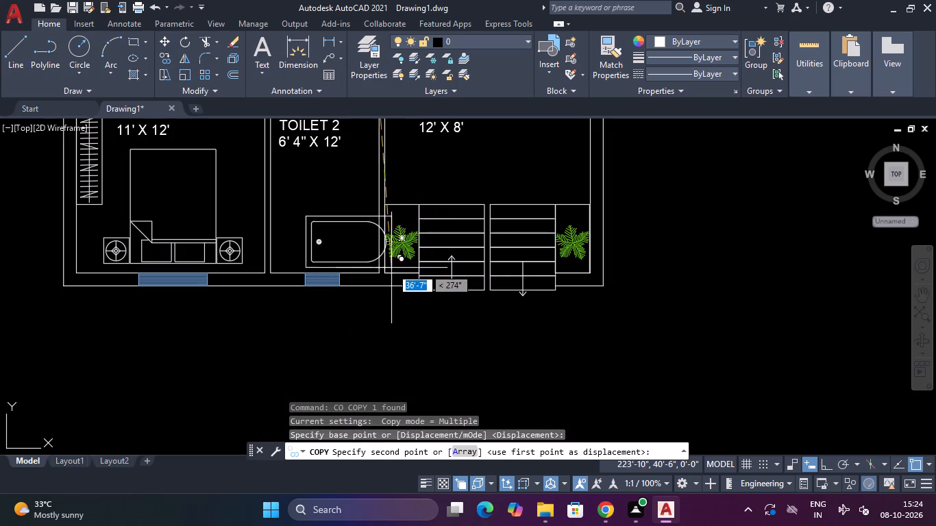
pyautogui.scroll(2, 391, 268)
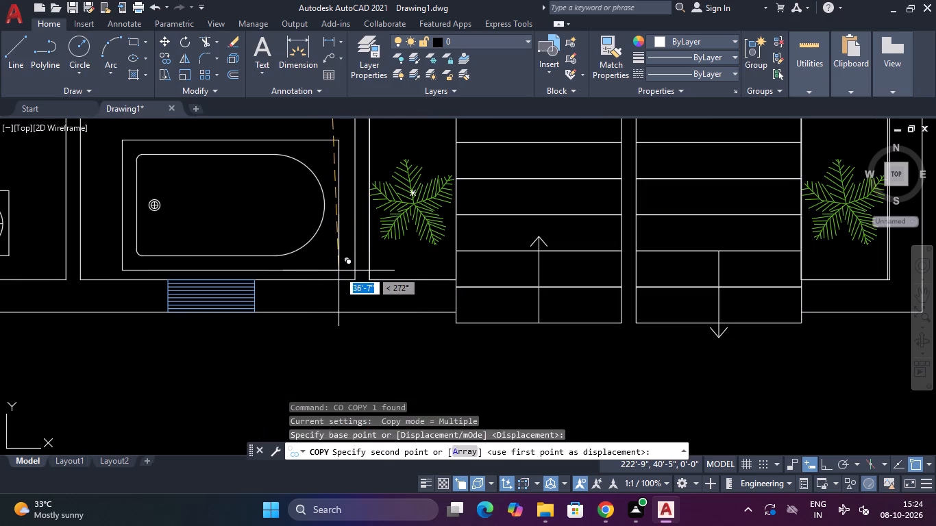
pyautogui.click(342, 271)
pyautogui.scroll(-4, 342, 266)
pyautogui.press('Escape')
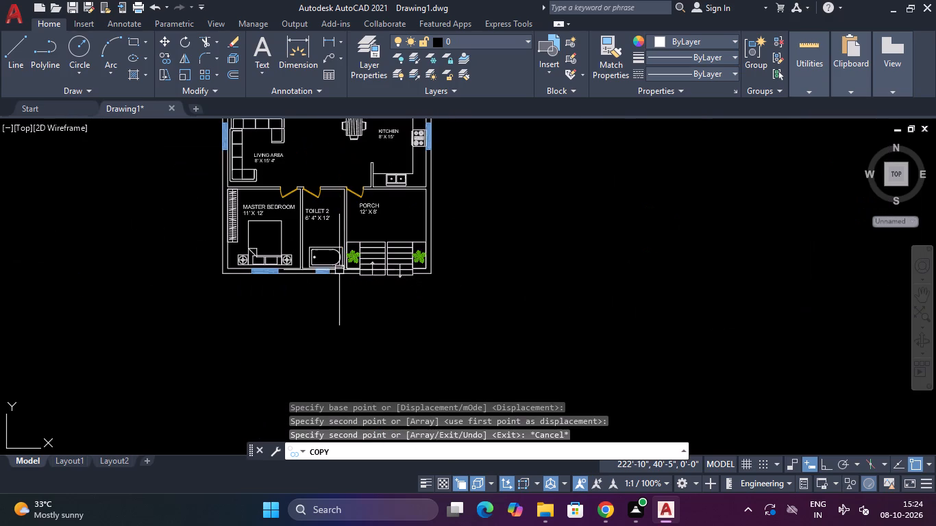
# Copy the TOILET 1 water closet by the back of its tank to TOILET 2's right wall, just above the bathtub.
pyautogui.scroll(-3, 299, 190)
pyautogui.scroll(3, 306, 166)
pyautogui.scroll(-1, 305, 149)
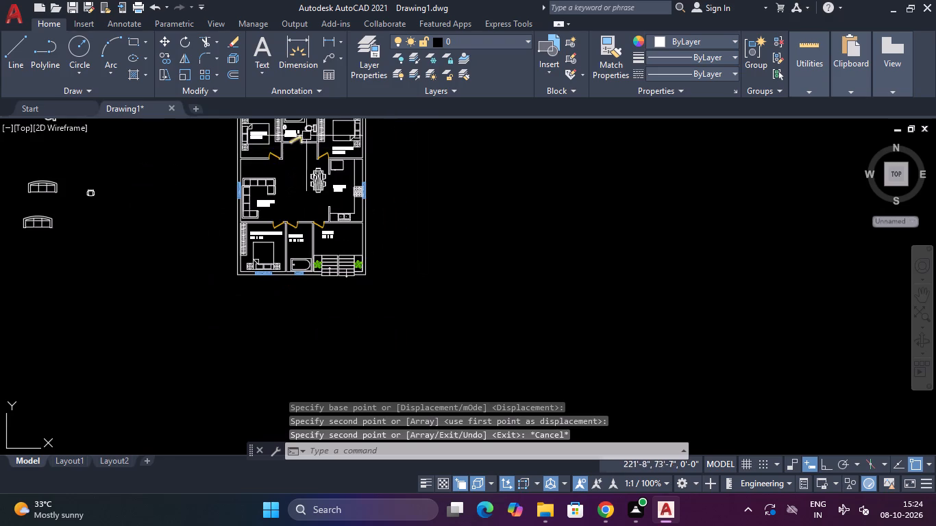
pyautogui.scroll(2, 309, 131)
pyautogui.scroll(-1, 311, 123)
pyautogui.press('Escape')
pyautogui.scroll(-3, 311, 124)
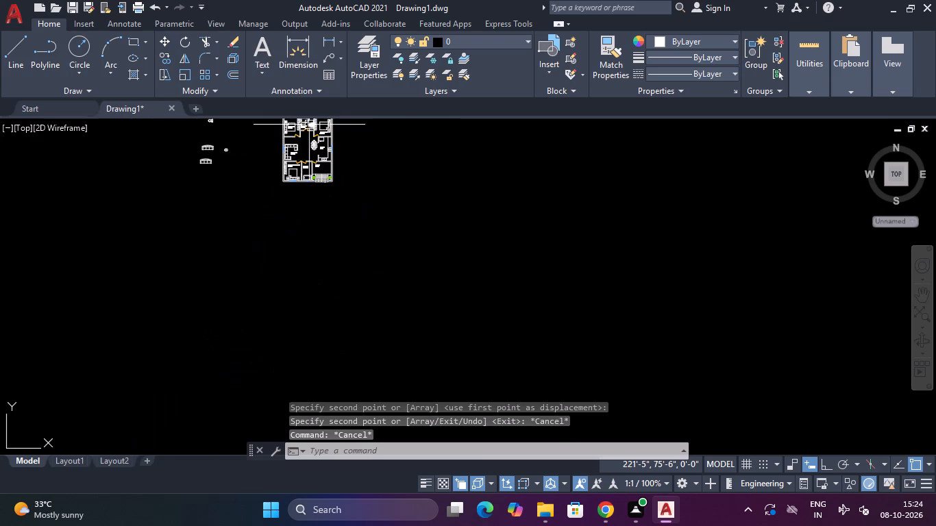
pyautogui.scroll(-2, 309, 122)
pyautogui.scroll(1, 307, 120)
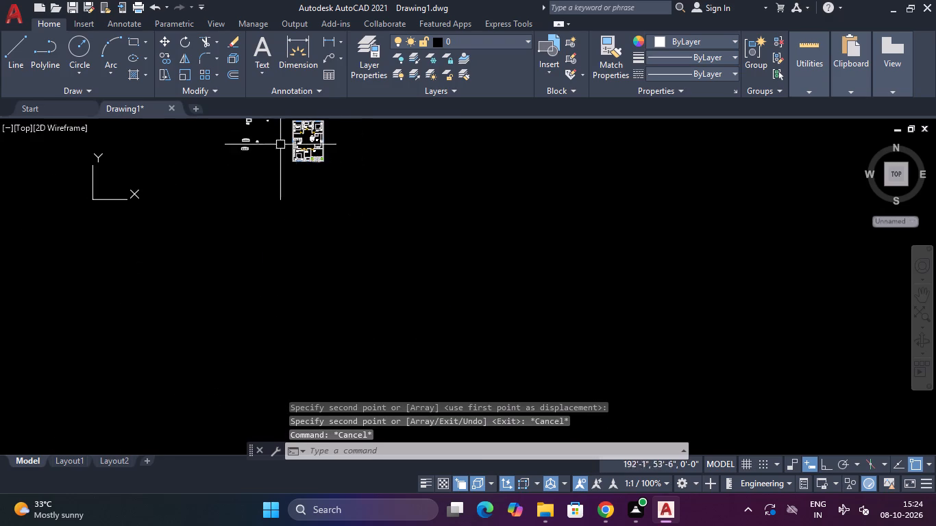
pyautogui.scroll(10, 295, 122)
pyautogui.press('Escape')
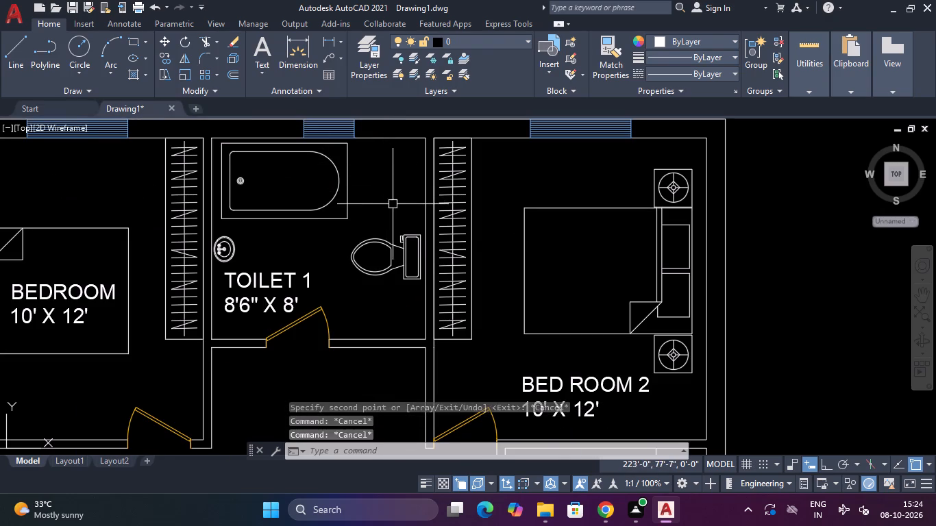
pyautogui.press('Escape')
pyautogui.click(402, 217)
pyautogui.click(386, 265)
pyautogui.write('CO')
pyautogui.press('space')
pyautogui.click(417, 253)
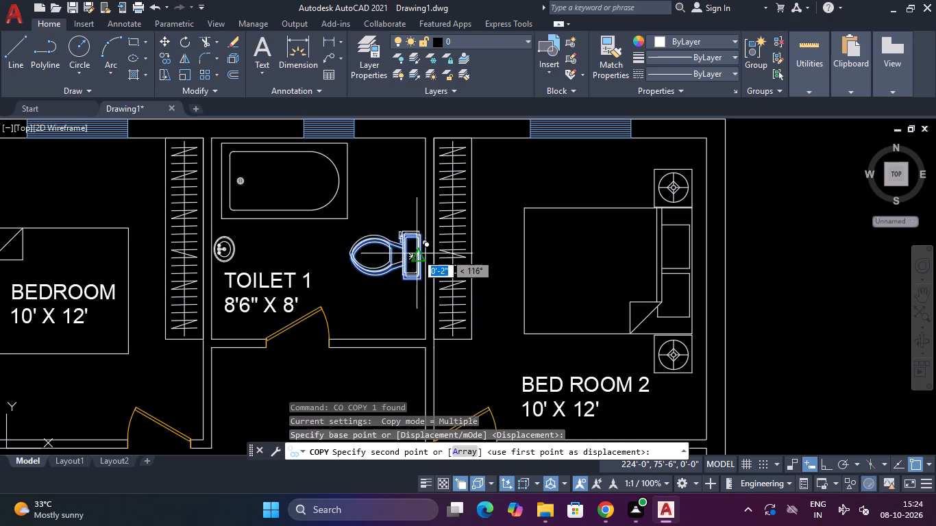
pyautogui.scroll(-5, 414, 257)
pyautogui.scroll(4, 408, 331)
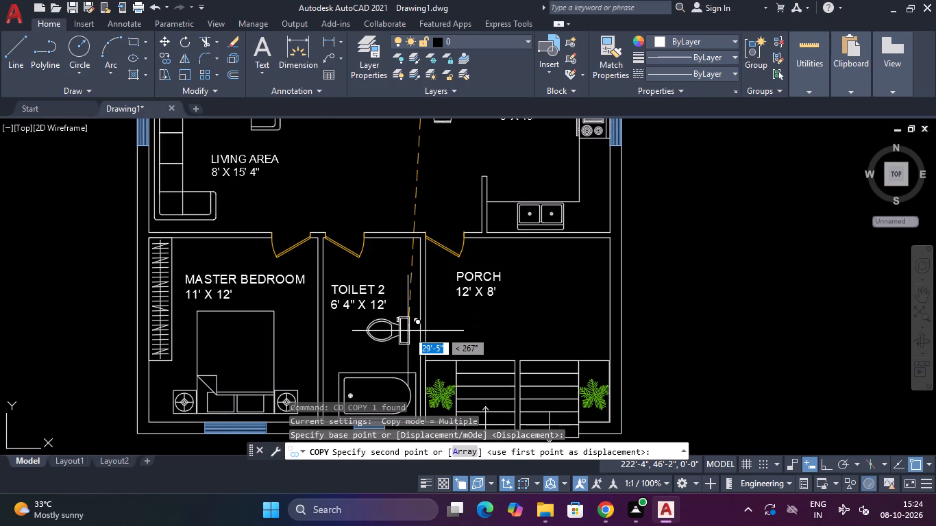
pyautogui.scroll(1, 408, 331)
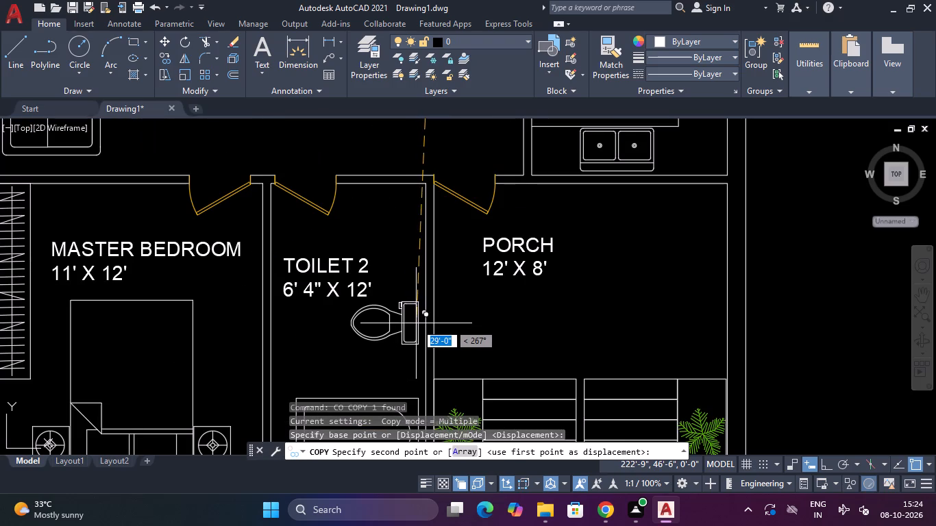
pyautogui.click(418, 323)
pyautogui.scroll(-3, 418, 323)
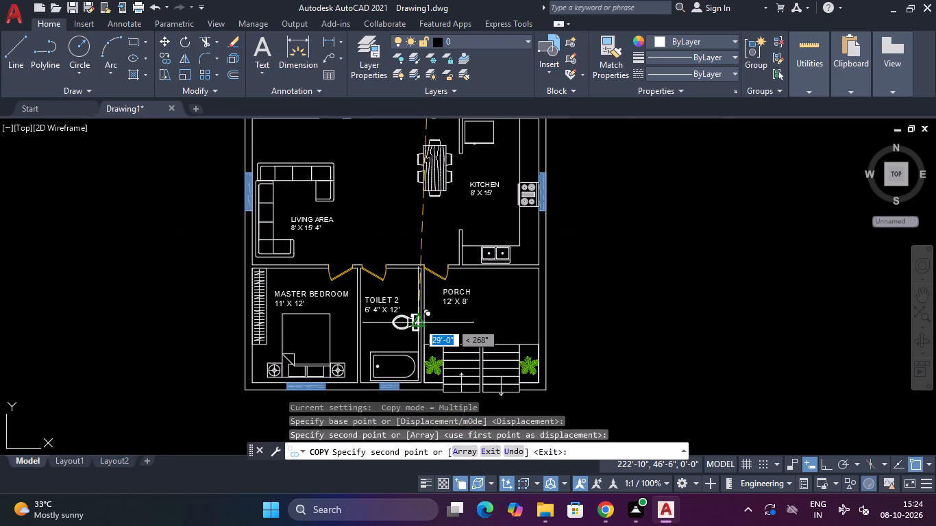
pyautogui.press('Escape')
# Copy the TOILET 1 washbasin by its drain to TOILET 2's left wall, between the door and the room label.
pyautogui.scroll(-4, 408, 198)
pyautogui.scroll(5, 404, 172)
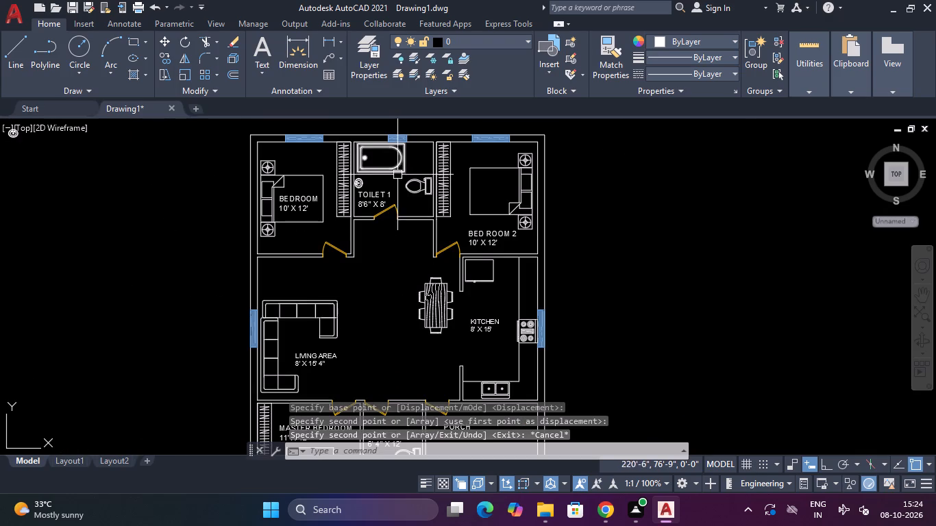
pyautogui.scroll(5, 381, 181)
pyautogui.click(201, 149)
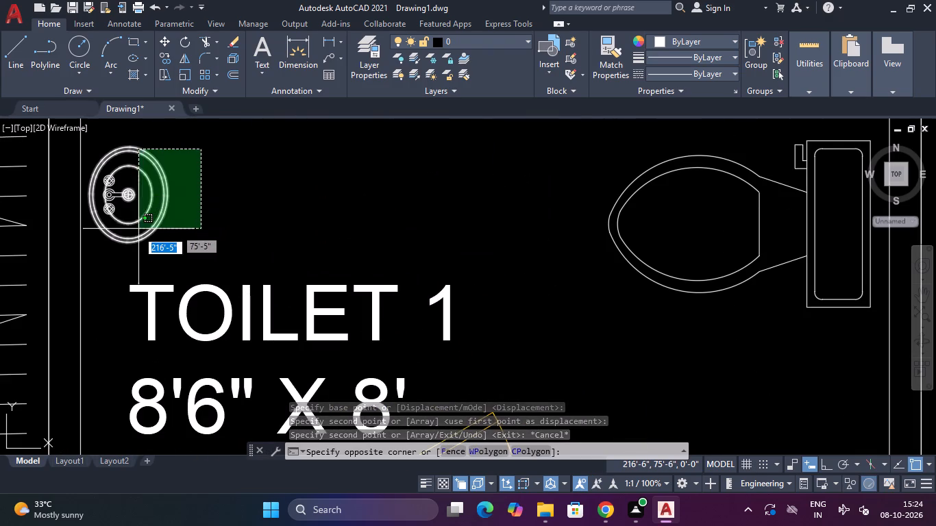
pyautogui.click(125, 236)
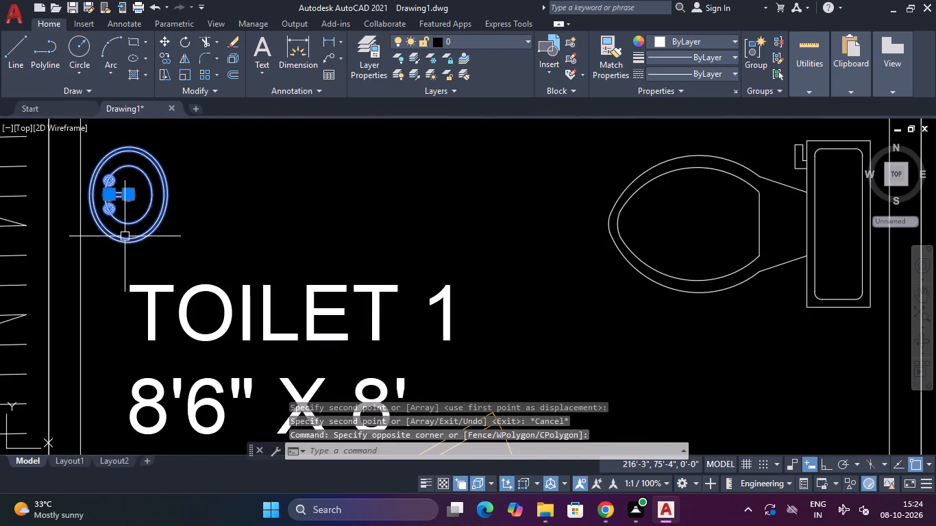
pyautogui.write('CO')
pyautogui.press('Return')
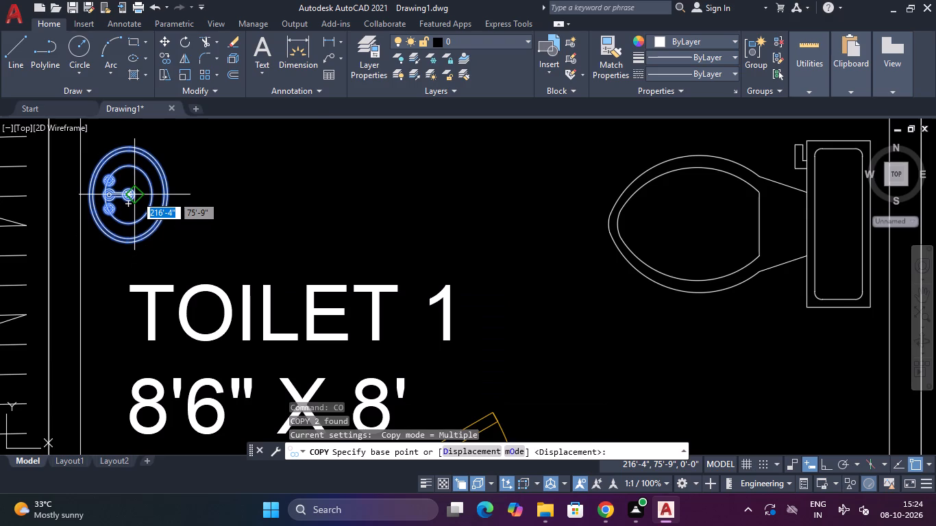
pyautogui.click(136, 195)
pyautogui.scroll(-5, 136, 195)
pyautogui.scroll(-4, 138, 252)
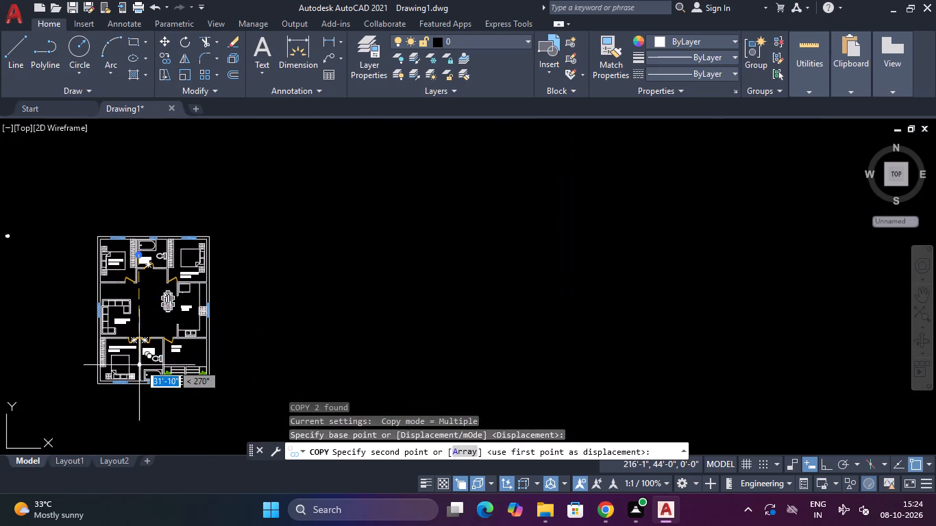
pyautogui.scroll(5, 139, 360)
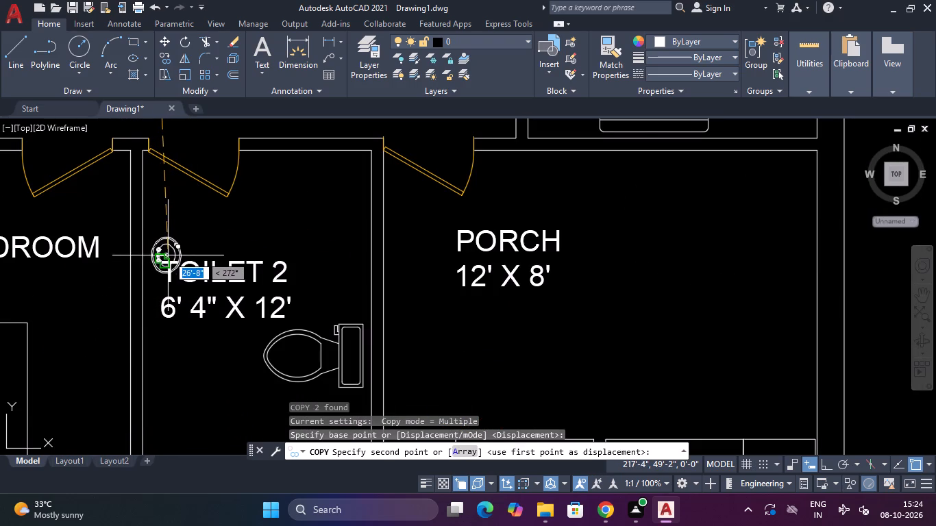
pyautogui.click(166, 238)
pyautogui.press('Escape')
# Move the TOILET 2 6' 4" X 12' label up and to the right, clear of the washbasin.
pyautogui.moveTo(258, 250); pyautogui.dragTo(257, 258)
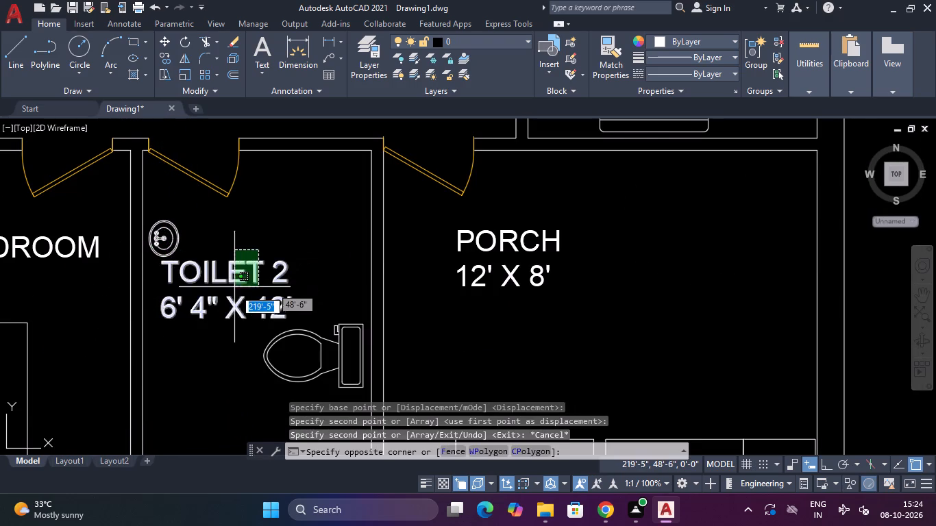
pyautogui.click(224, 301)
pyautogui.write('M')
pyautogui.press('space')
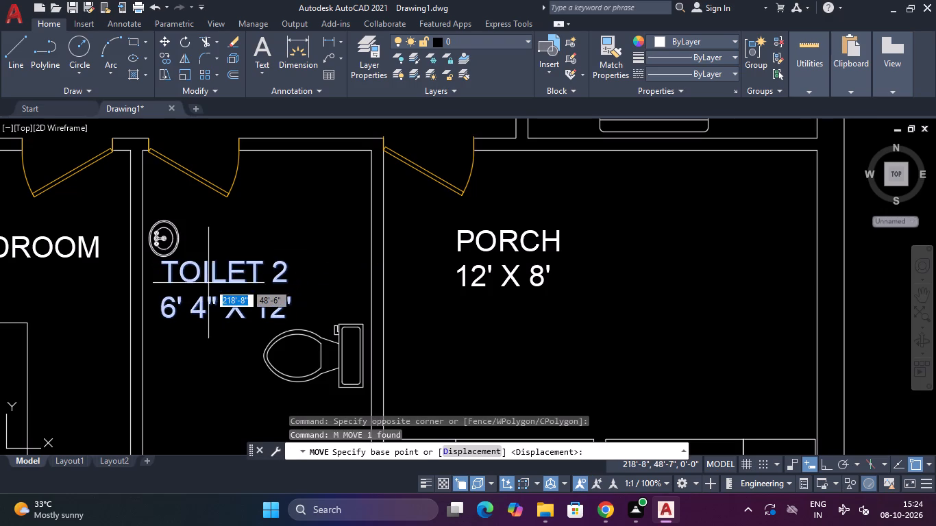
pyautogui.click(214, 280)
pyautogui.click(288, 236)
# Review the whole furnished floor plan, checking the furniture and fixtures in each room.
pyautogui.scroll(-3, 288, 236)
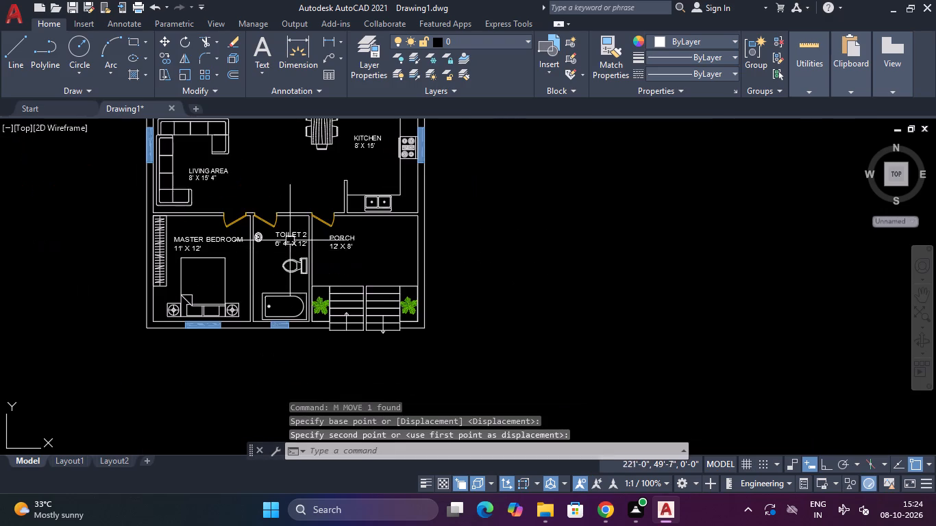
pyautogui.scroll(-3, 365, 244)
pyautogui.scroll(2, 343, 208)
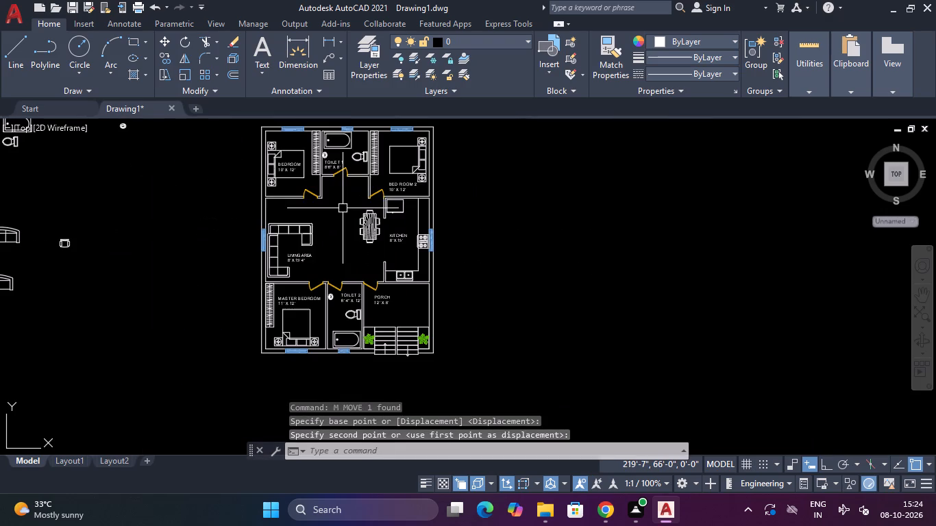
pyautogui.press('Escape')
pyautogui.press('Escape')
pyautogui.press('Escape')
pyautogui.press('Escape')
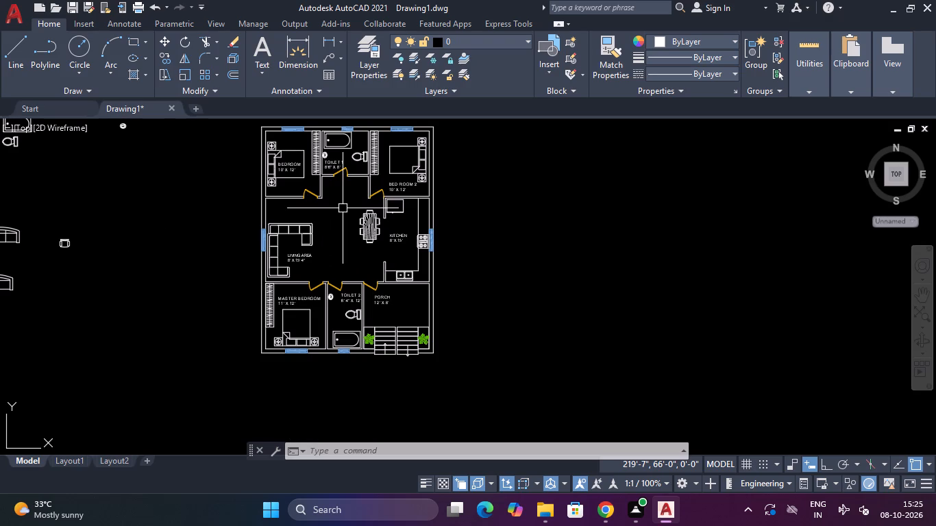
pyautogui.scroll(-3, 304, 239)
pyautogui.scroll(3, 306, 245)
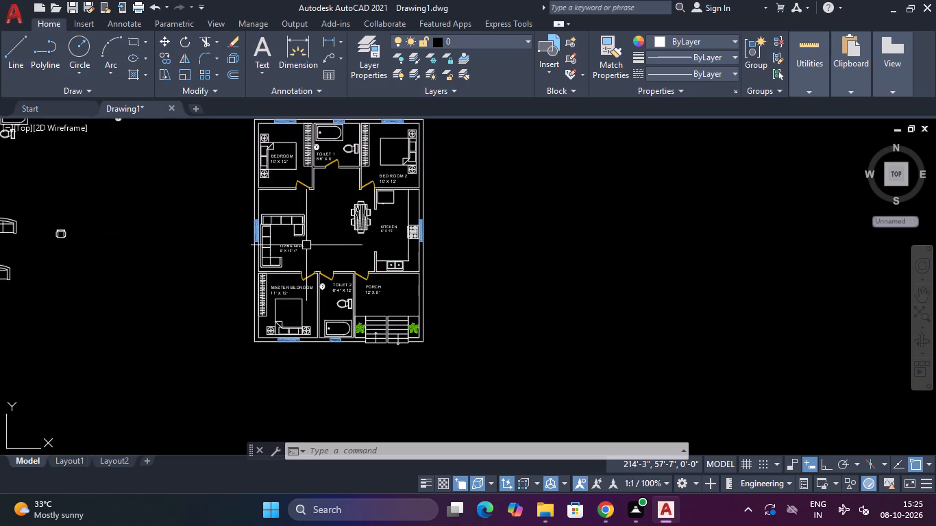
pyautogui.scroll(-2, 335, 177)
pyautogui.scroll(2, 327, 147)
pyautogui.scroll(1, 394, 197)
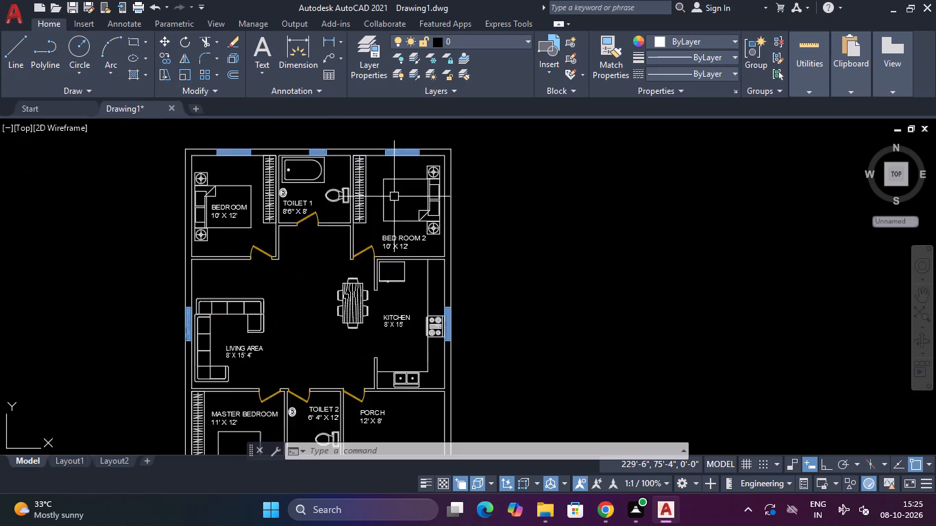
pyautogui.scroll(1, 394, 197)
pyautogui.scroll(-2, 447, 310)
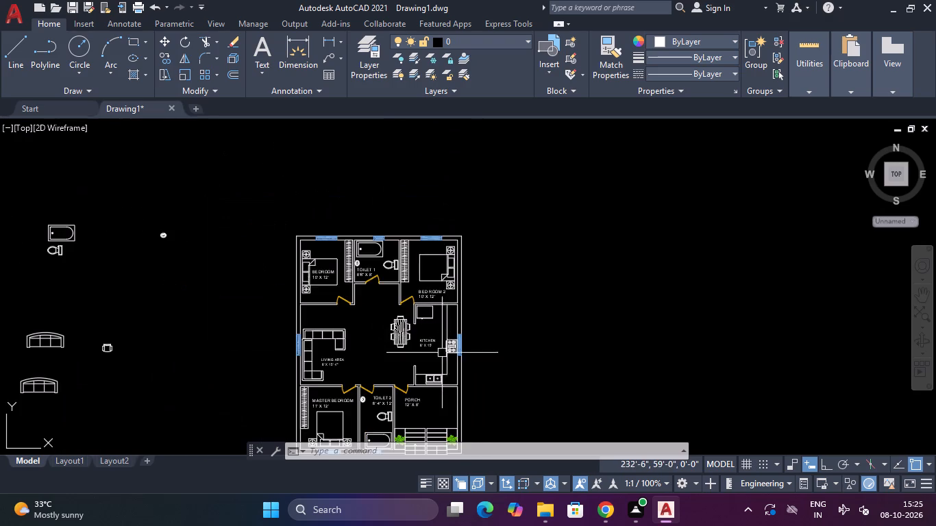
pyautogui.scroll(-3, 471, 354)
pyautogui.scroll(2, 487, 358)
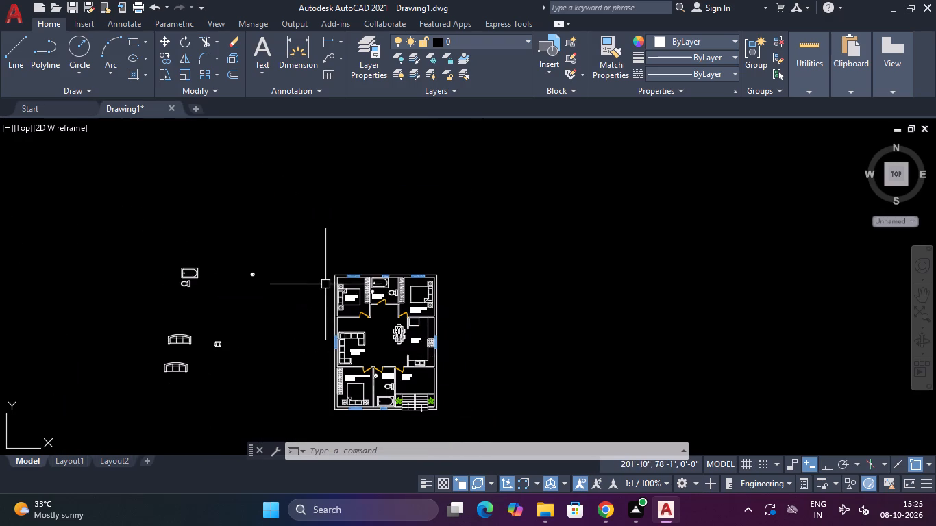
# Save the drawing as Drawing9 in the IBR folder under Documents, in AutoCAD 2018 Drawing format.
pyautogui.hotkey('ctrl', 's')
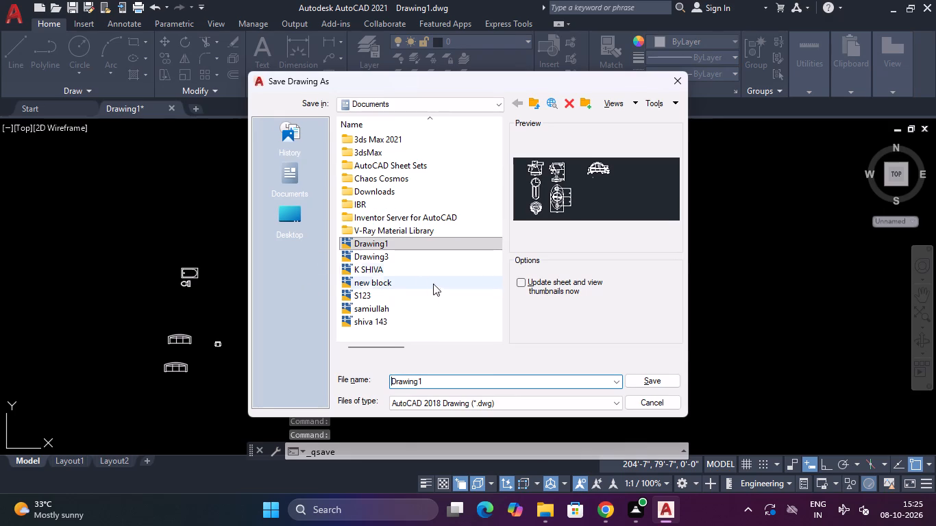
pyautogui.click(354, 197)
pyautogui.click(365, 205)
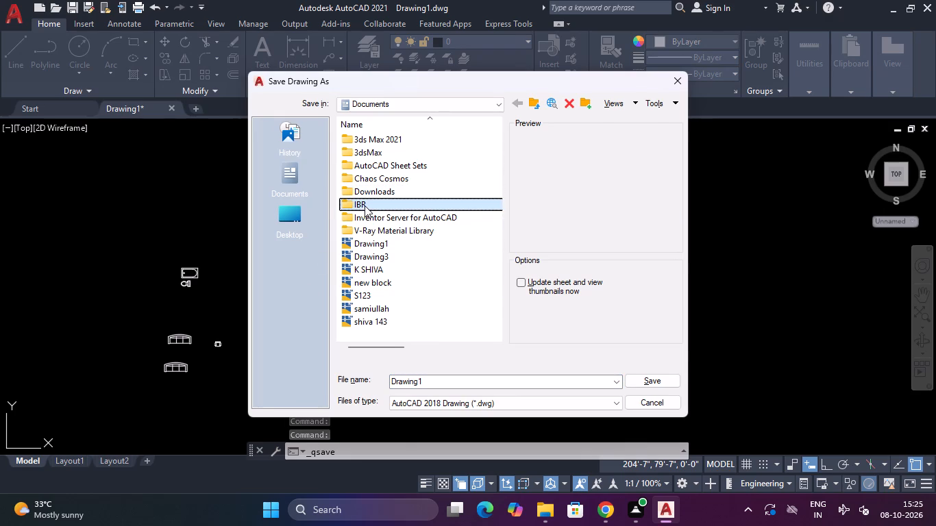
pyautogui.click(365, 205)
pyautogui.click(365, 205)
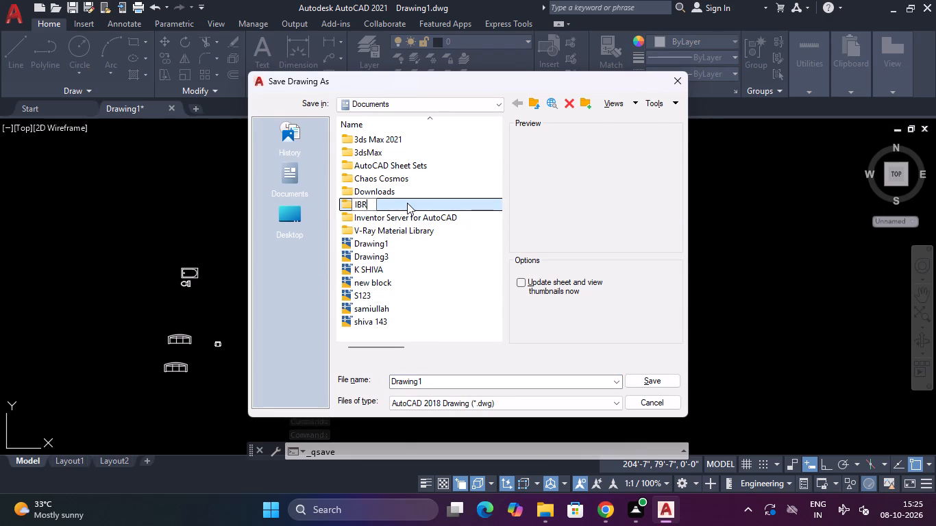
pyautogui.doubleClick(407, 203)
pyautogui.click(407, 203)
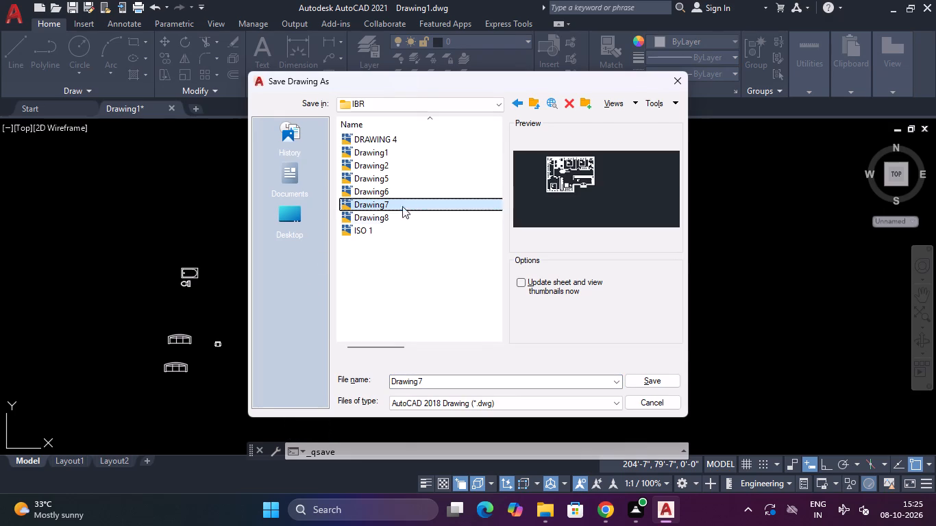
pyautogui.click(458, 381)
pyautogui.click(458, 381)
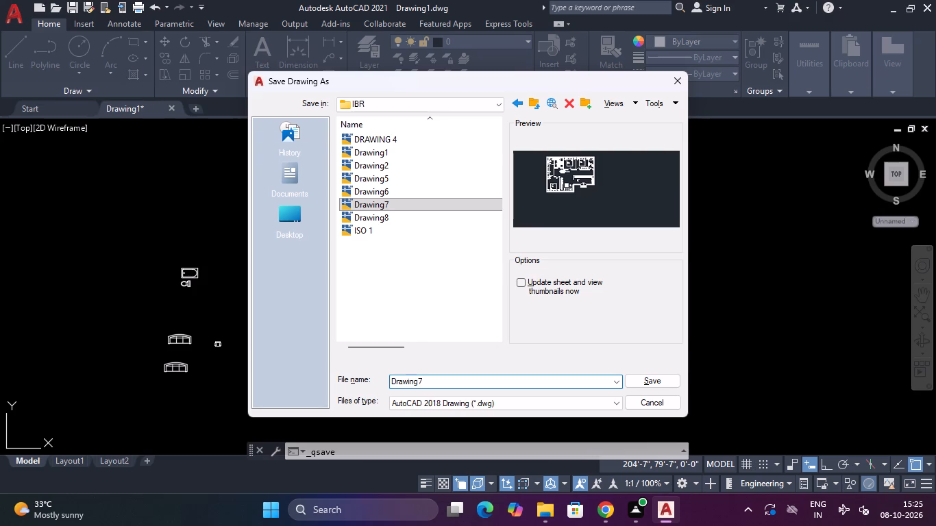
pyautogui.press('BackSpace')
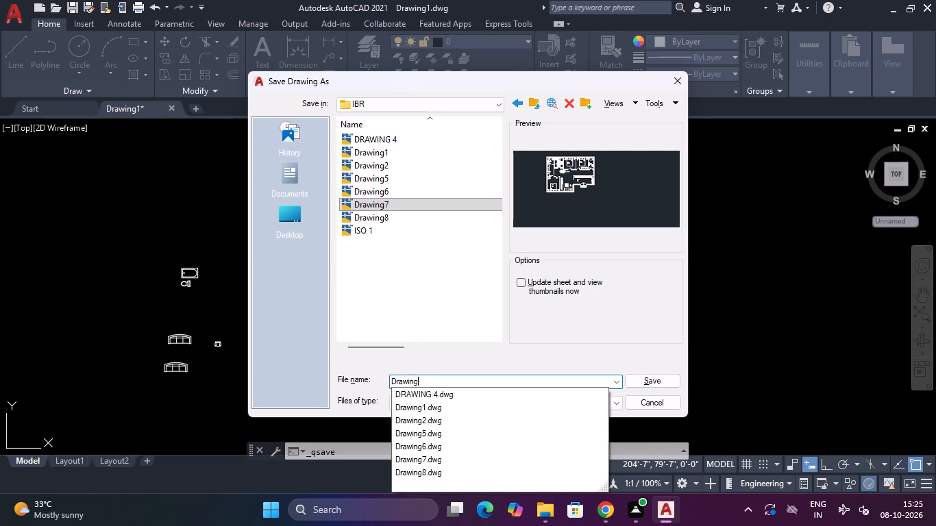
pyautogui.press('9')
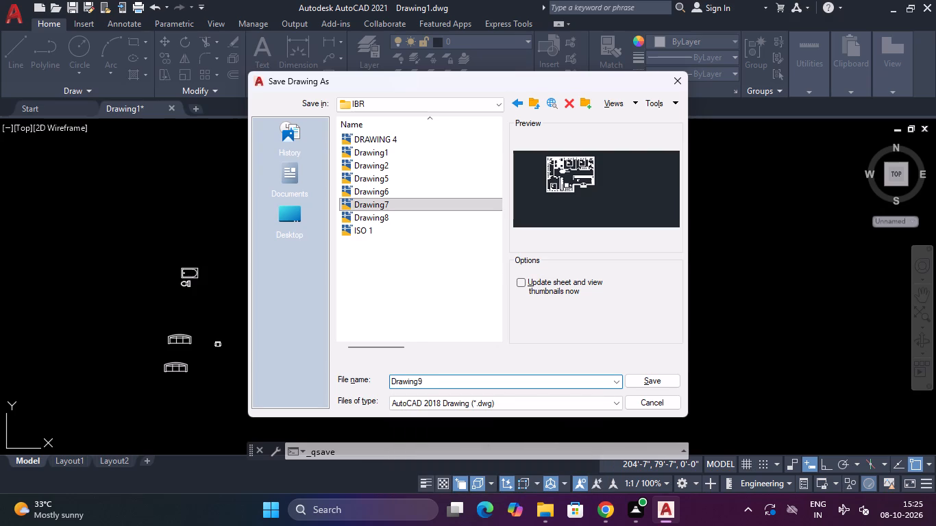
pyautogui.click(643, 377)
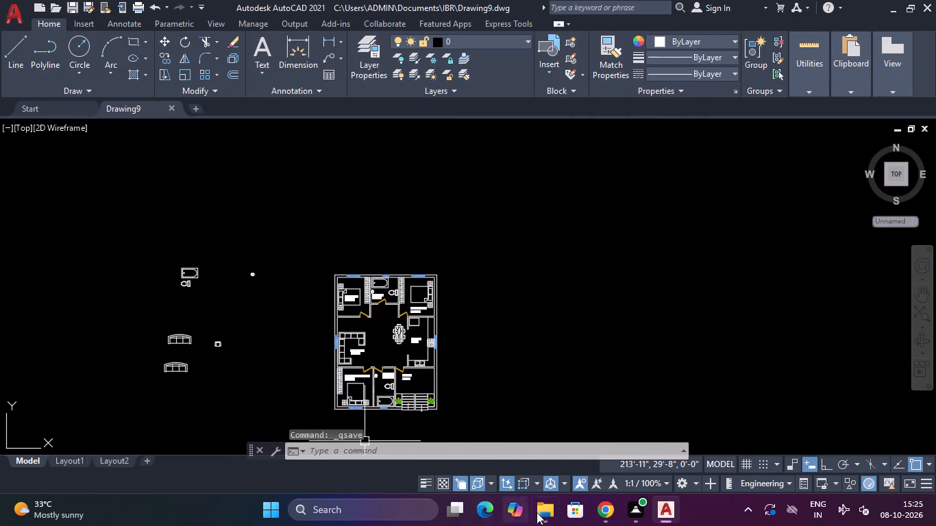
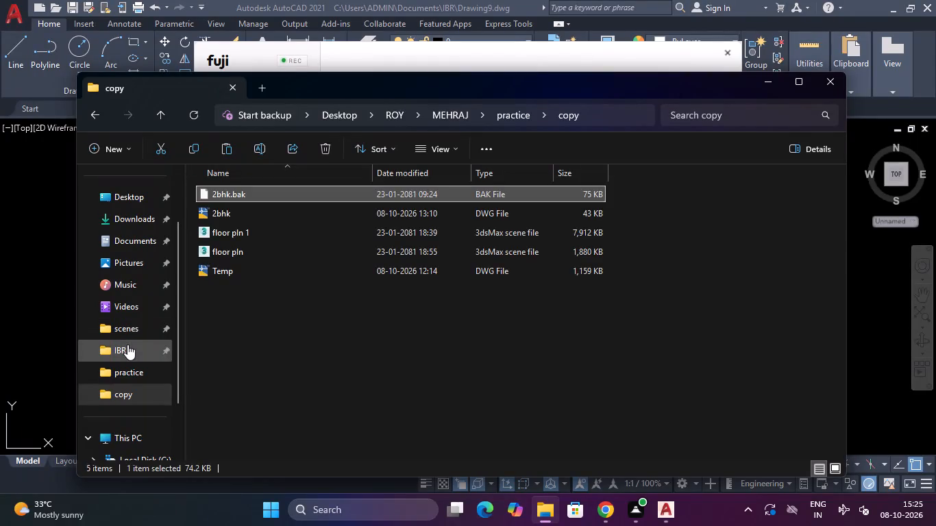
# Open the IBR folder in the file browser.
pyautogui.click(127, 345)
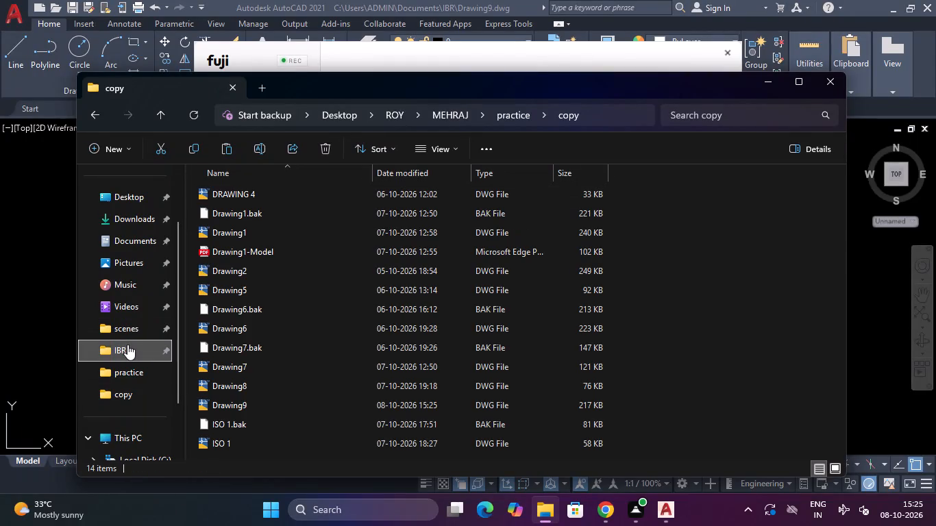
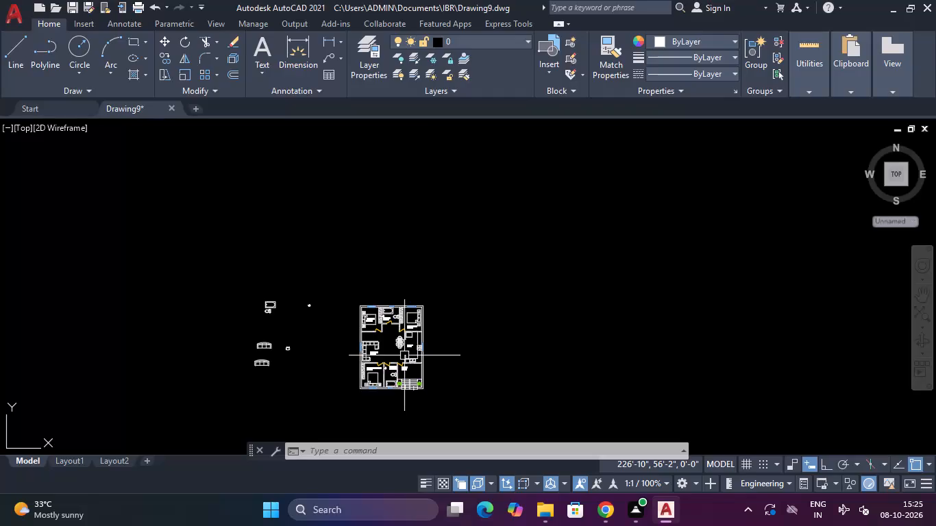
# Examine the house floor plan in Drawing9, from the bedrooms down to the living area and kitchen.
pyautogui.scroll(3, 400, 331)
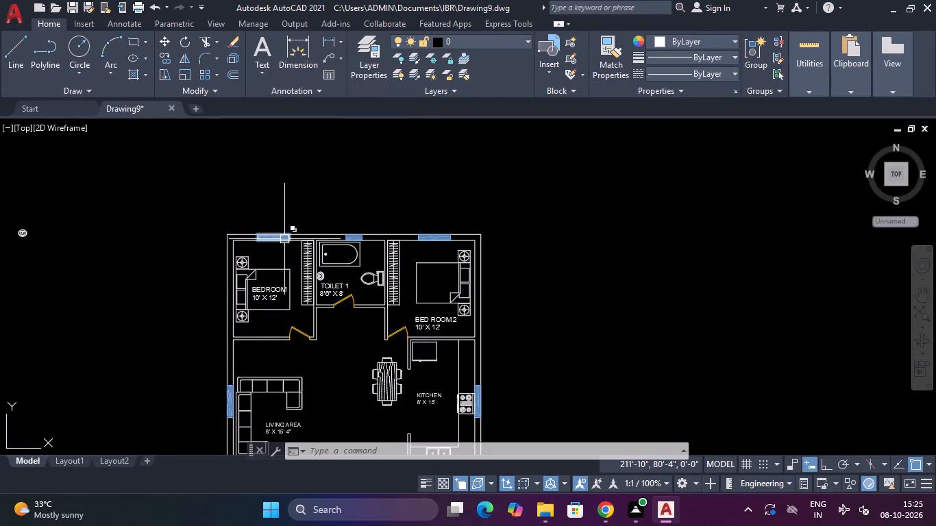
pyautogui.click(924, 289)
pyautogui.moveTo(497, 340); pyautogui.dragTo(537, 312)
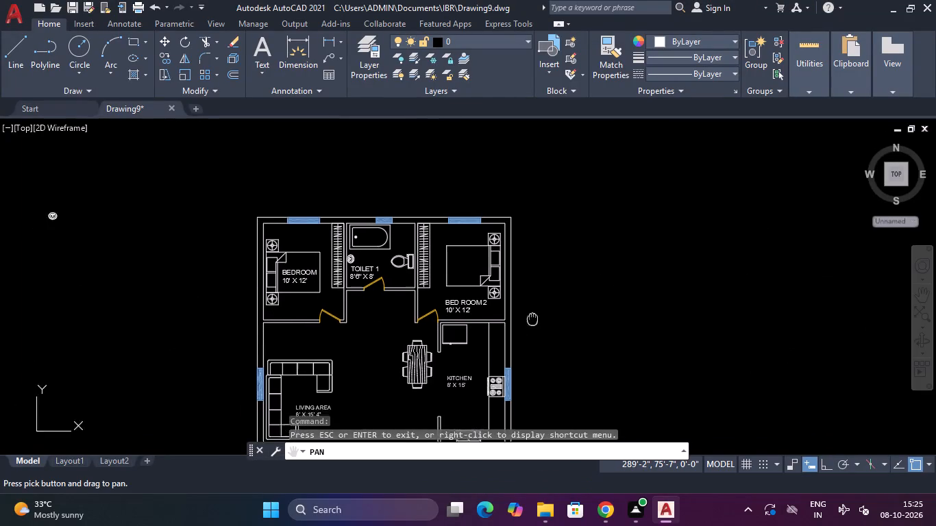
pyautogui.moveTo(537, 312); pyautogui.dragTo(600, 217)
pyautogui.scroll(-3, 481, 255)
pyautogui.scroll(2, 481, 255)
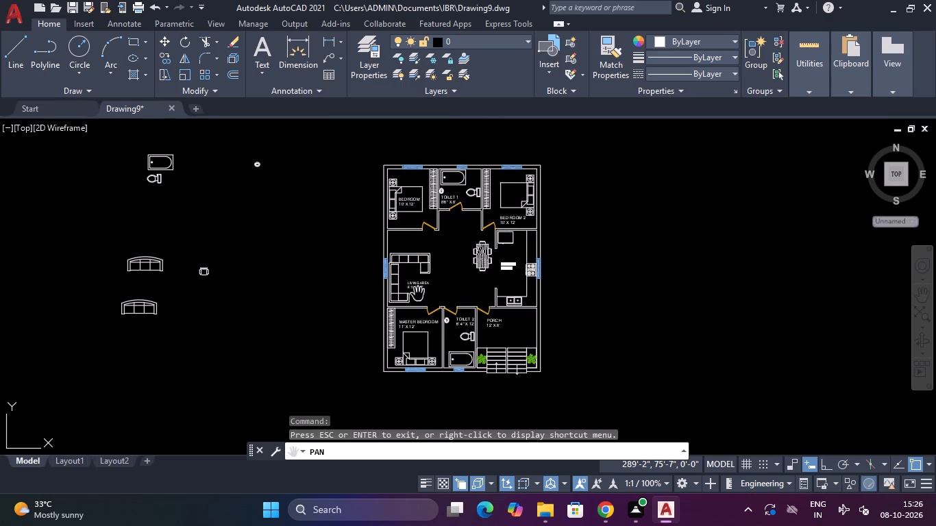
pyautogui.scroll(2, 481, 275)
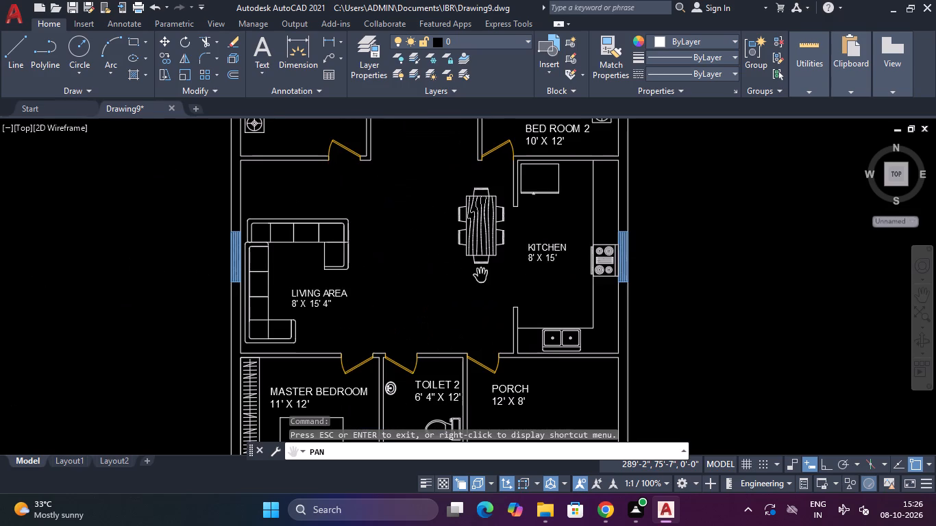
pyautogui.press('Escape')
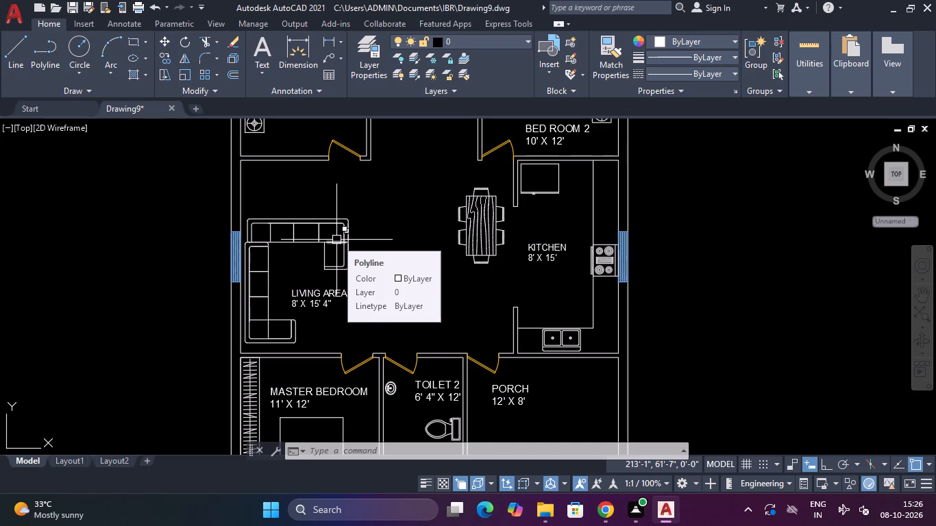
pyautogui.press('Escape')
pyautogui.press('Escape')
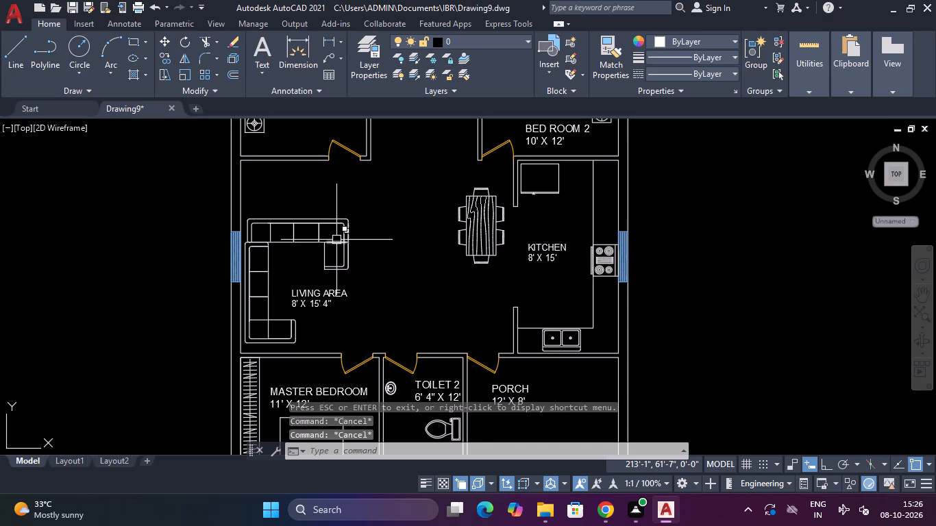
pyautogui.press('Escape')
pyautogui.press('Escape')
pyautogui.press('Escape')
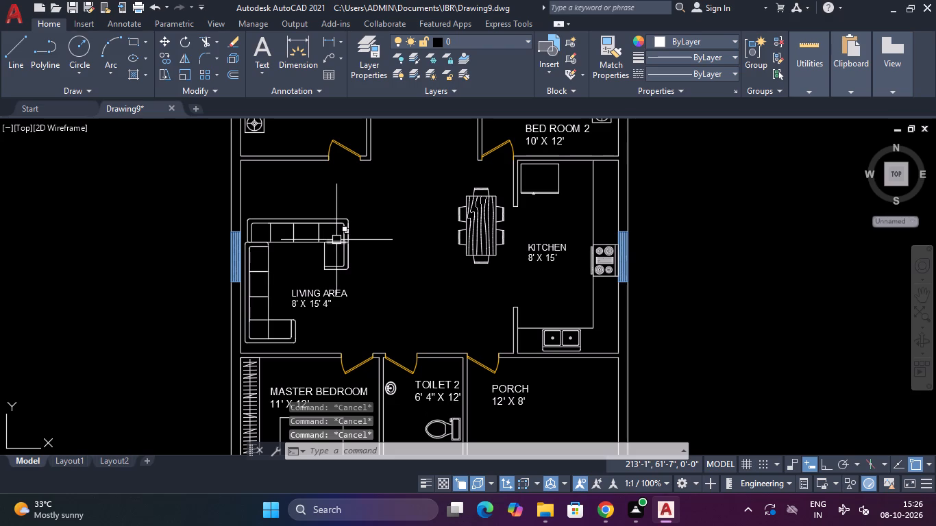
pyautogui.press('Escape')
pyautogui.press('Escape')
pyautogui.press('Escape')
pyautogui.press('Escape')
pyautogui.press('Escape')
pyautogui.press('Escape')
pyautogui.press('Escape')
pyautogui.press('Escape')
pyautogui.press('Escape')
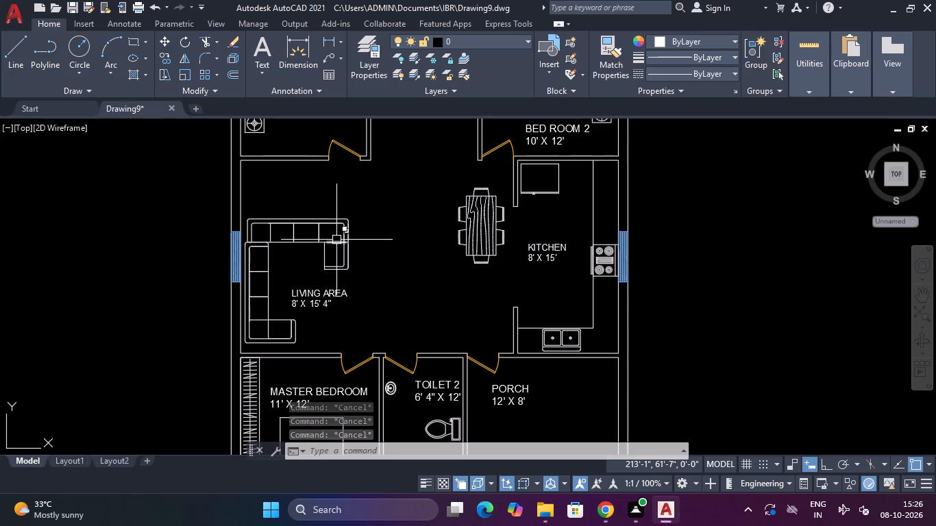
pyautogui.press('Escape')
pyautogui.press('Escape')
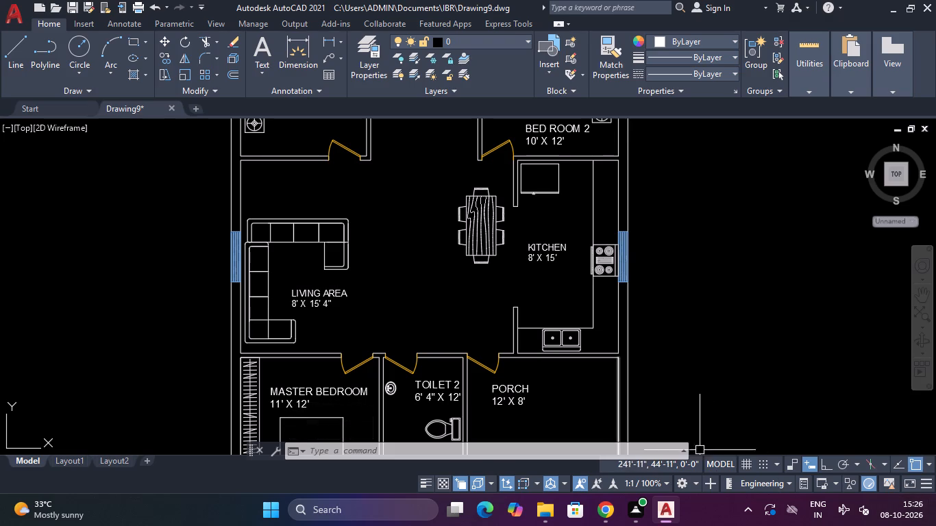
# Examine the overall floor plan layout, including the bedrooms, Toilet 1, living area and kitchen.
pyautogui.scroll(-3, 448, 303)
pyautogui.scroll(1, 439, 225)
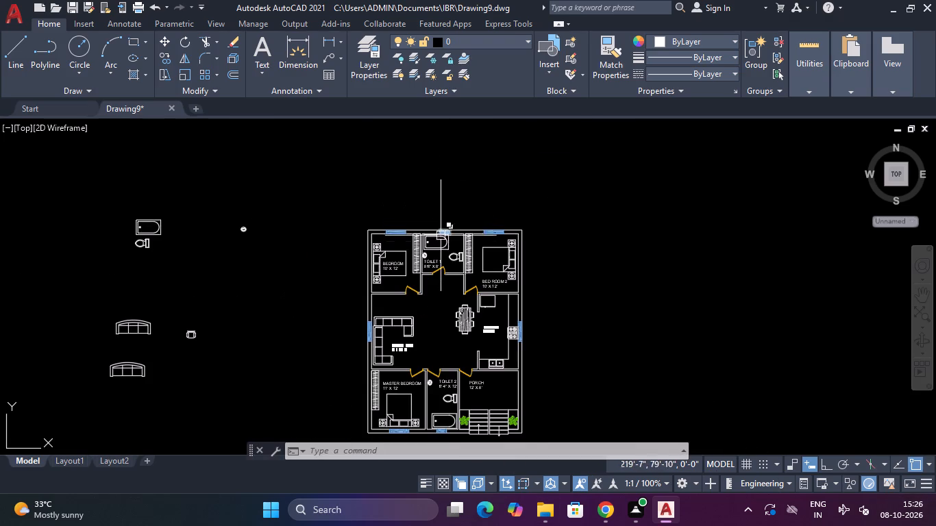
pyautogui.scroll(-1, 439, 281)
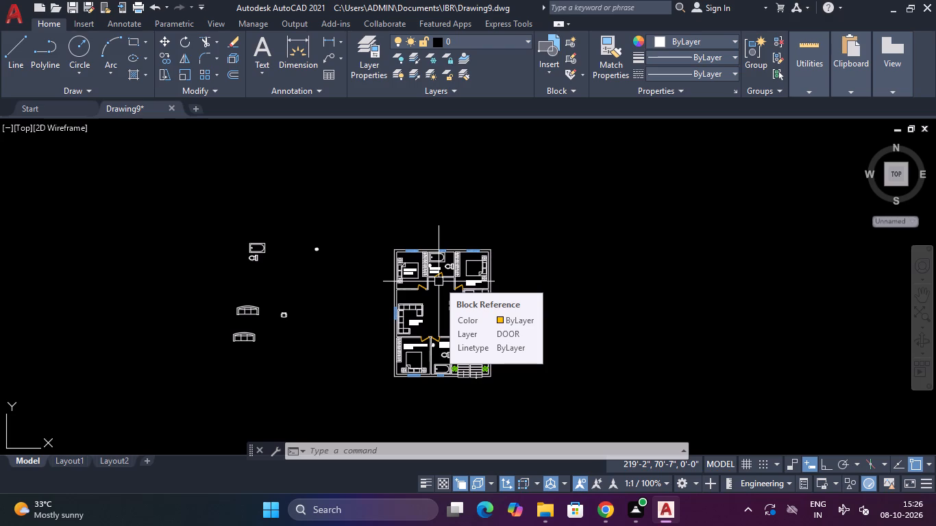
pyautogui.scroll(3, 449, 282)
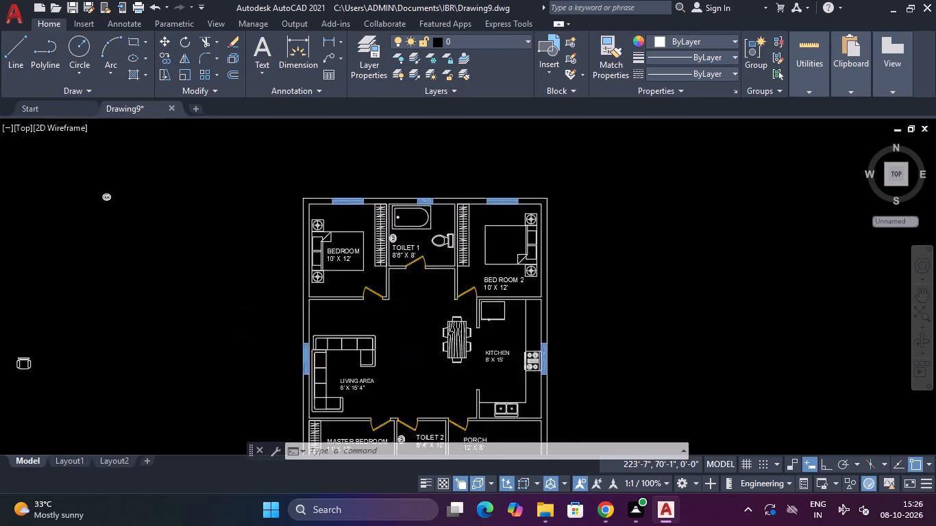
pyautogui.scroll(-6, 433, 118)
pyautogui.scroll(-8, 452, 64)
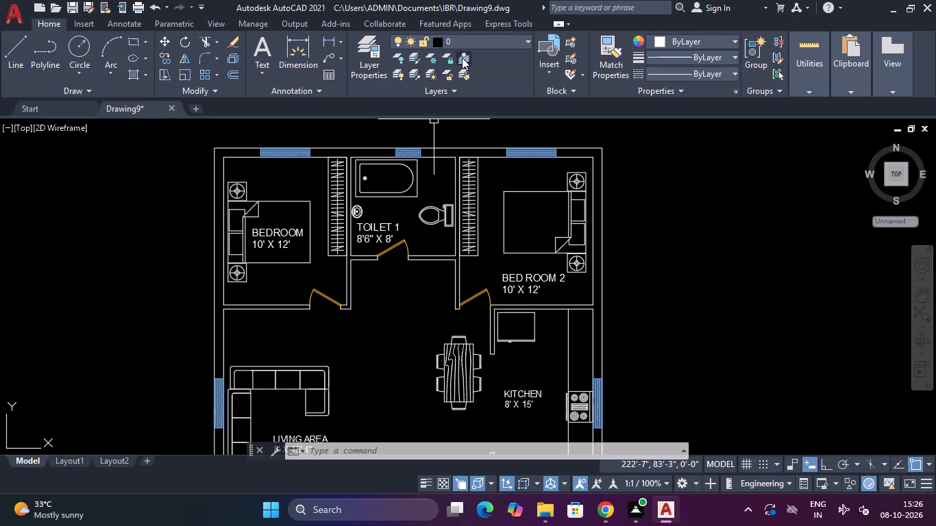
pyautogui.scroll(-3, 368, 140)
pyautogui.press('Escape')
pyautogui.press('Escape')
pyautogui.scroll(1, 404, 168)
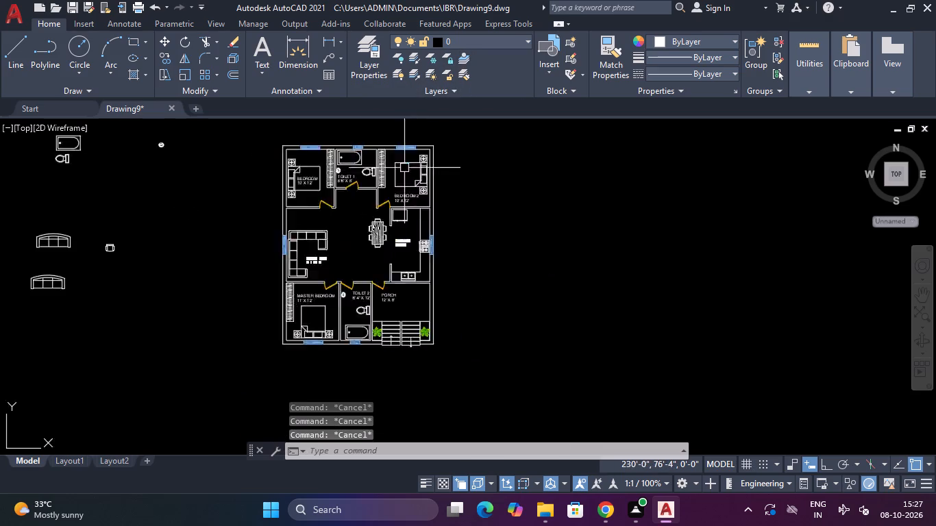
pyautogui.scroll(-2, 404, 168)
pyautogui.scroll(2, 391, 209)
pyautogui.scroll(-3, 391, 227)
pyautogui.scroll(3, 402, 253)
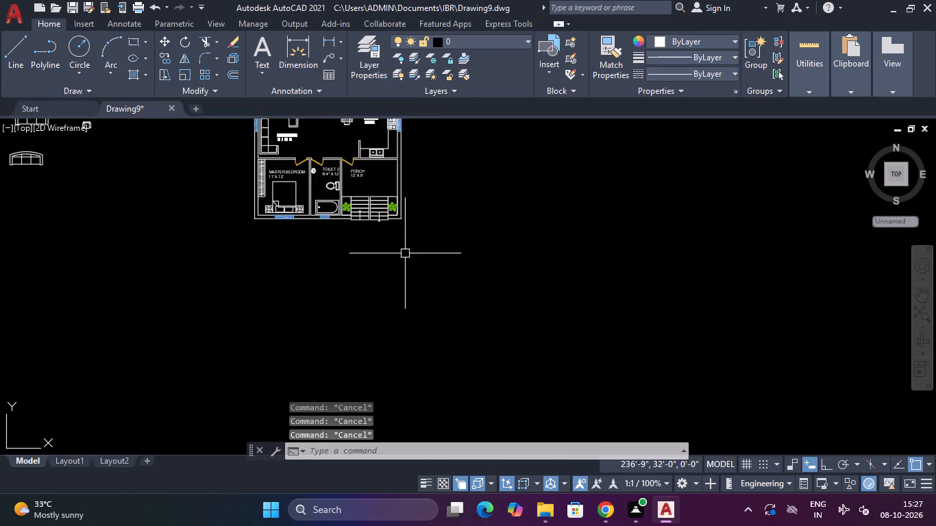
# Examine the porch entrance steps, their direction arrows and the plants beside them.
pyautogui.scroll(-2, 405, 253)
pyautogui.scroll(3, 389, 222)
pyautogui.scroll(3, 399, 283)
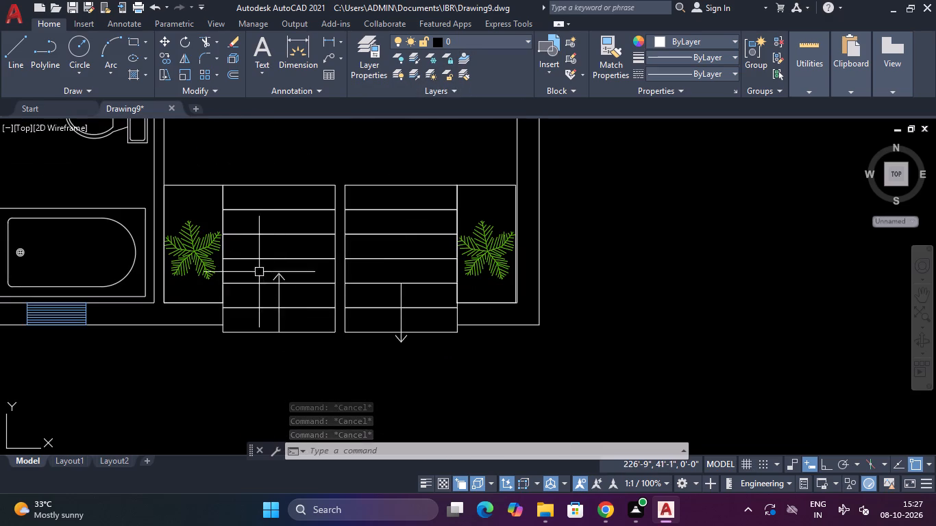
pyautogui.scroll(-2, 262, 267)
pyautogui.scroll(2, 264, 266)
pyautogui.scroll(-4, 264, 266)
pyautogui.scroll(1, 345, 265)
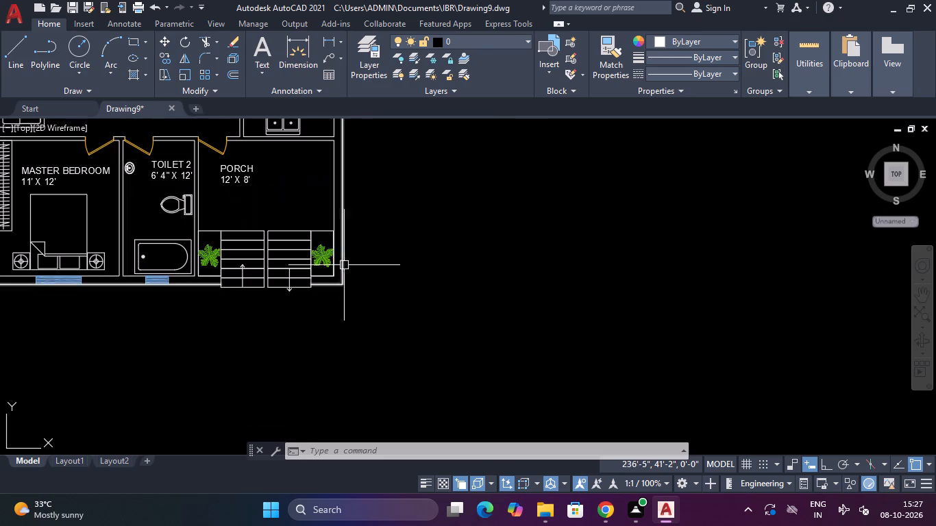
pyautogui.scroll(6, 323, 250)
pyautogui.scroll(-7, 341, 200)
pyautogui.scroll(1, 339, 216)
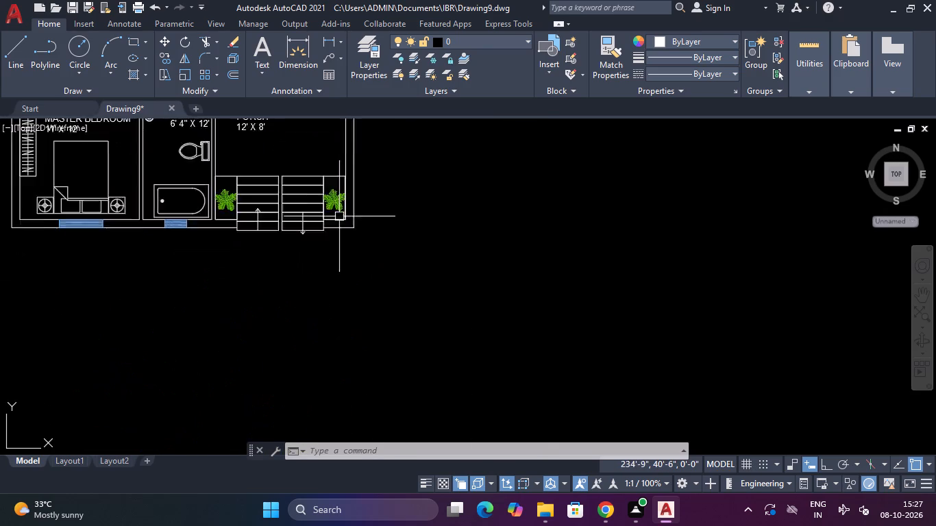
pyautogui.scroll(7, 339, 216)
pyautogui.scroll(-8, 339, 216)
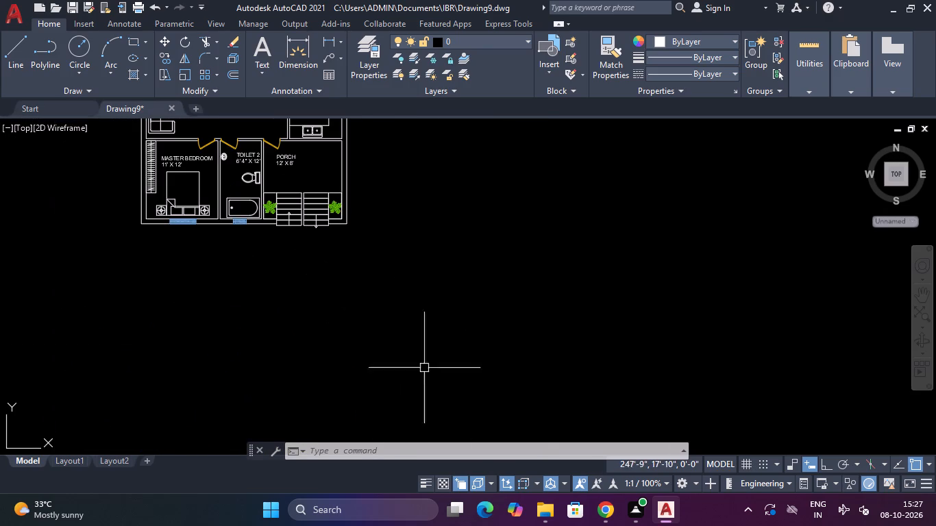
# Review the complete floor plan, centring it in the drawing area and checking the rooms up close.
pyautogui.moveTo(376, 296); pyautogui.dragTo(499, 359)
pyautogui.press('Escape')
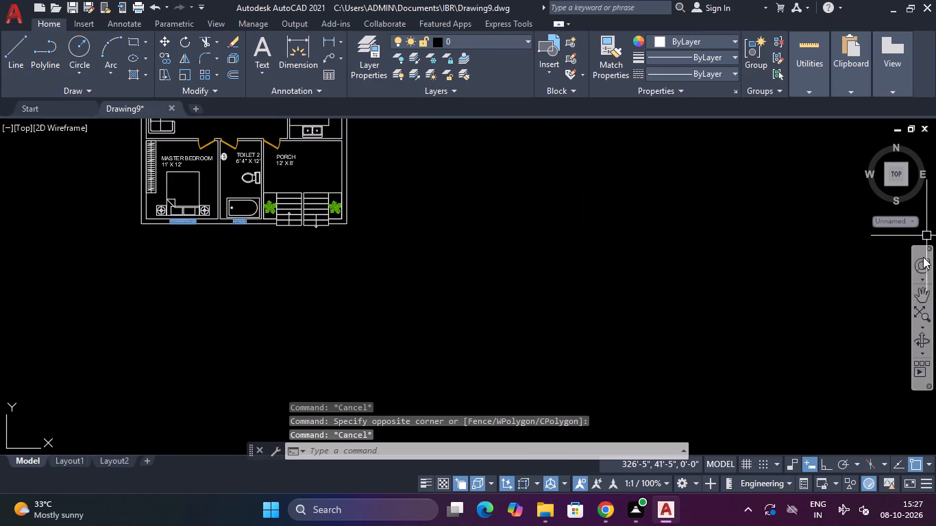
pyautogui.press('Escape')
pyautogui.click(920, 301)
pyautogui.moveTo(369, 237); pyautogui.dragTo(495, 427)
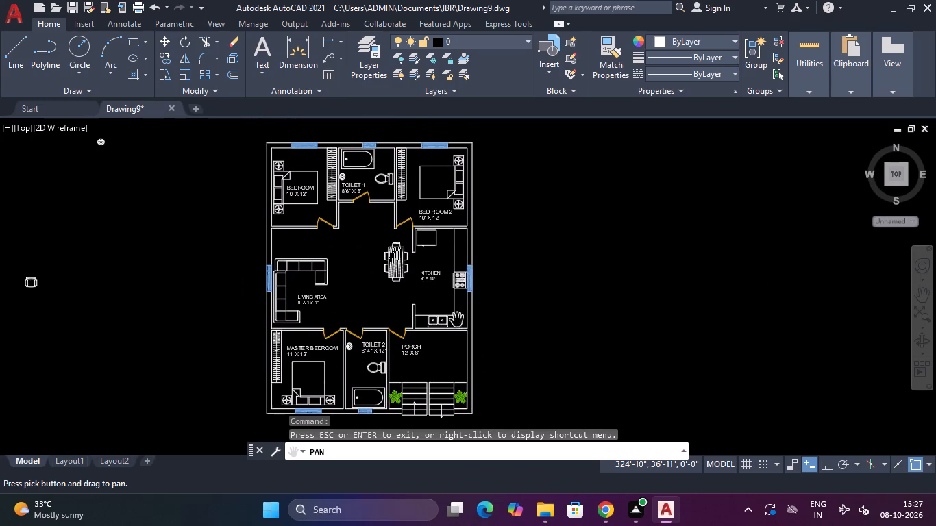
pyautogui.scroll(-2, 371, 233)
pyautogui.scroll(4, 371, 233)
pyautogui.scroll(-2, 370, 245)
pyautogui.press('Escape')
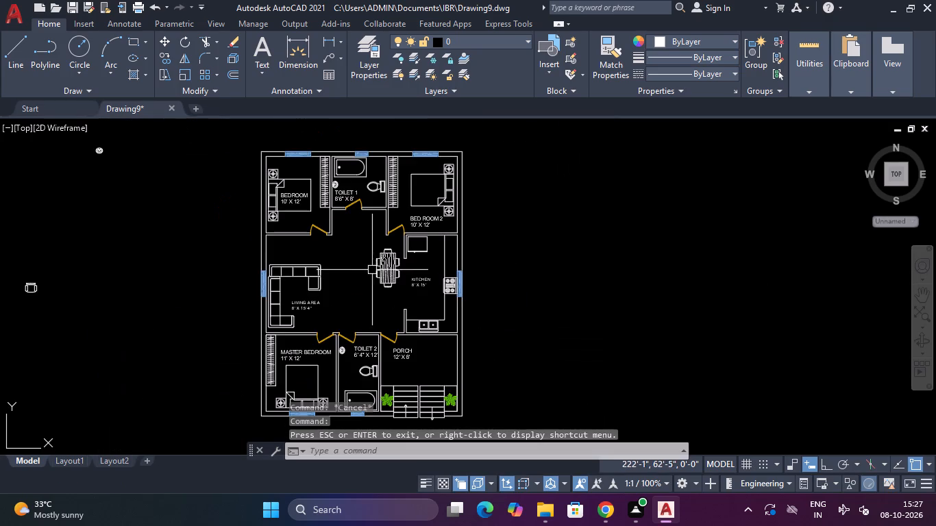
pyautogui.press('Escape')
pyautogui.scroll(-3, 532, 225)
pyautogui.scroll(2, 516, 244)
pyautogui.scroll(-3, 516, 248)
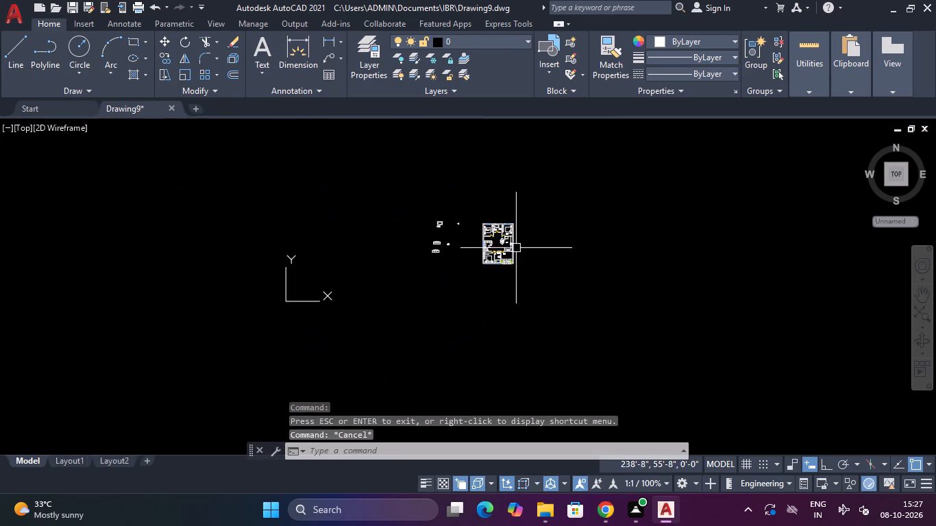
pyautogui.scroll(2, 516, 249)
pyautogui.scroll(3, 482, 195)
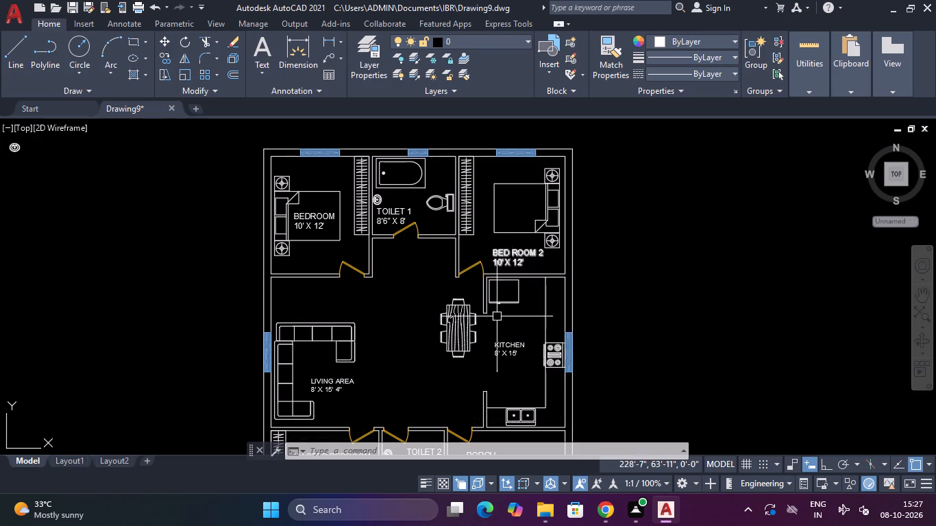
pyautogui.scroll(-3, 491, 325)
pyautogui.scroll(1, 489, 346)
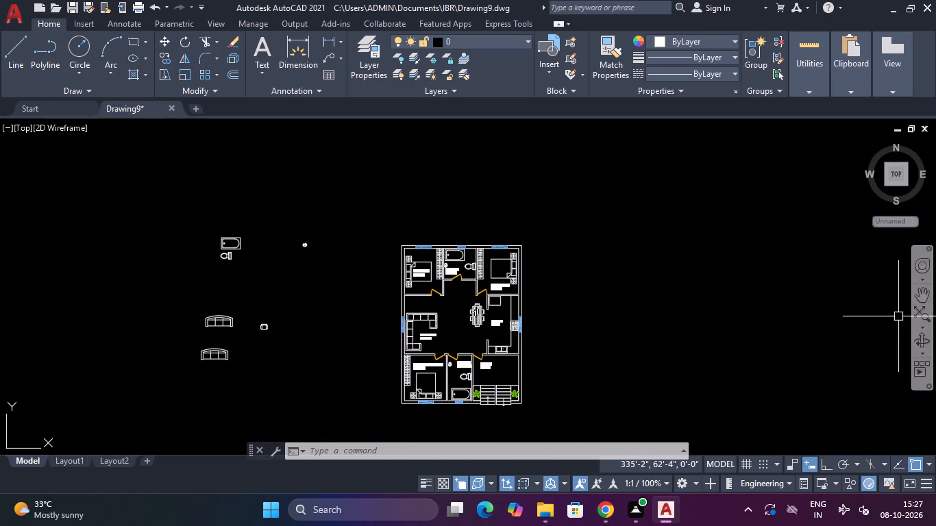
pyautogui.click(928, 295)
pyautogui.moveTo(610, 354); pyautogui.dragTo(624, 299)
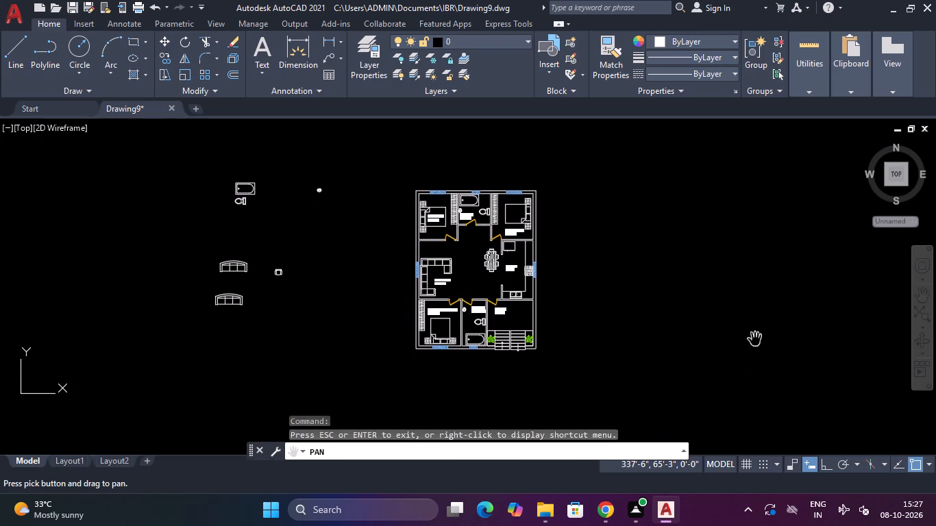
pyautogui.click(924, 289)
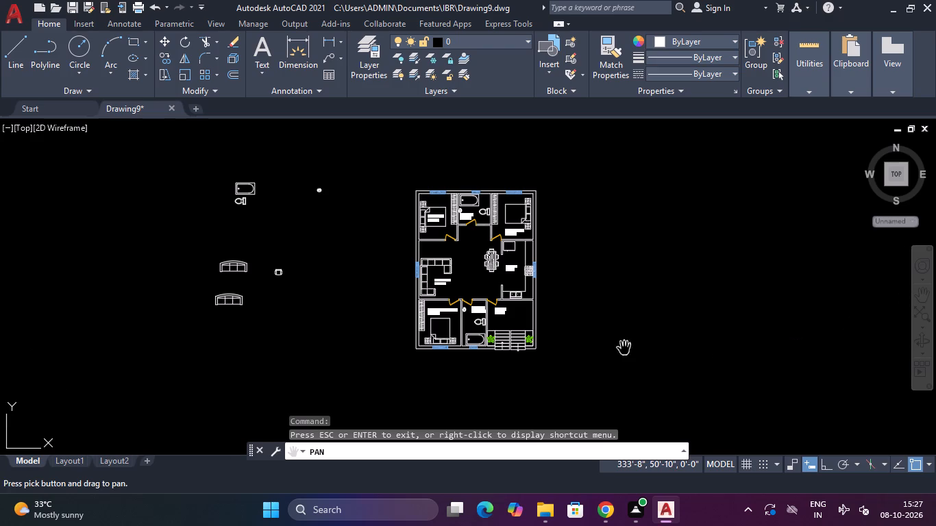
pyautogui.press('Escape')
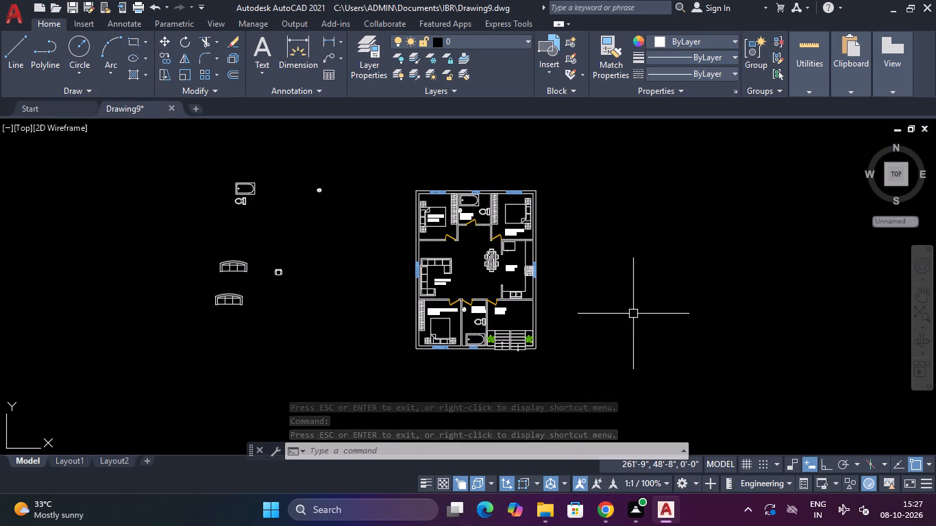
pyautogui.press('Escape')
pyautogui.press('Escape')
pyautogui.press('Escape')
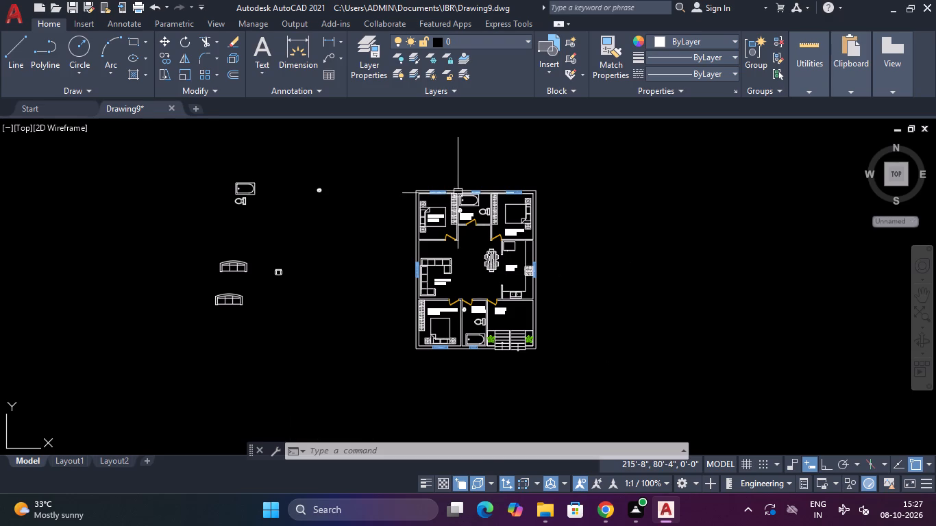
pyautogui.scroll(2, 452, 214)
pyautogui.scroll(-3, 459, 215)
pyautogui.scroll(1, 462, 246)
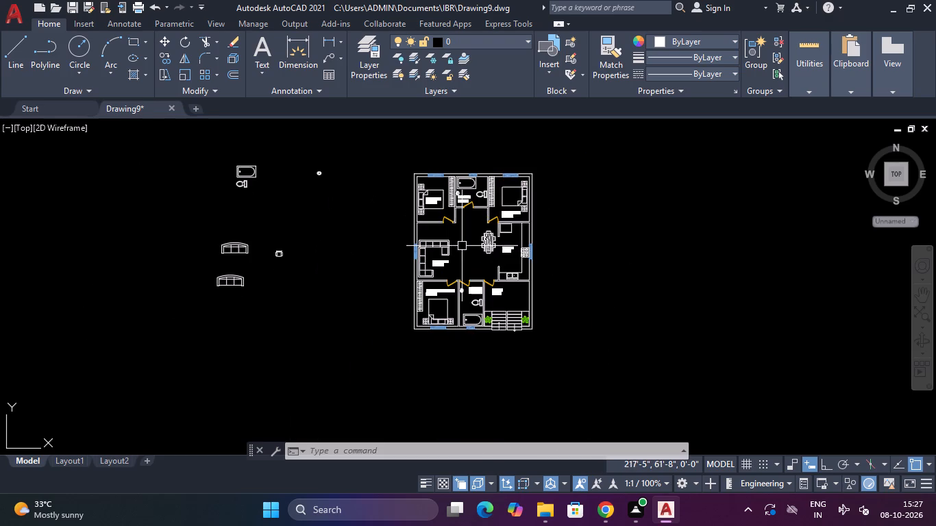
# Turn off airplane mode in Windows.
pyautogui.click(843, 506)
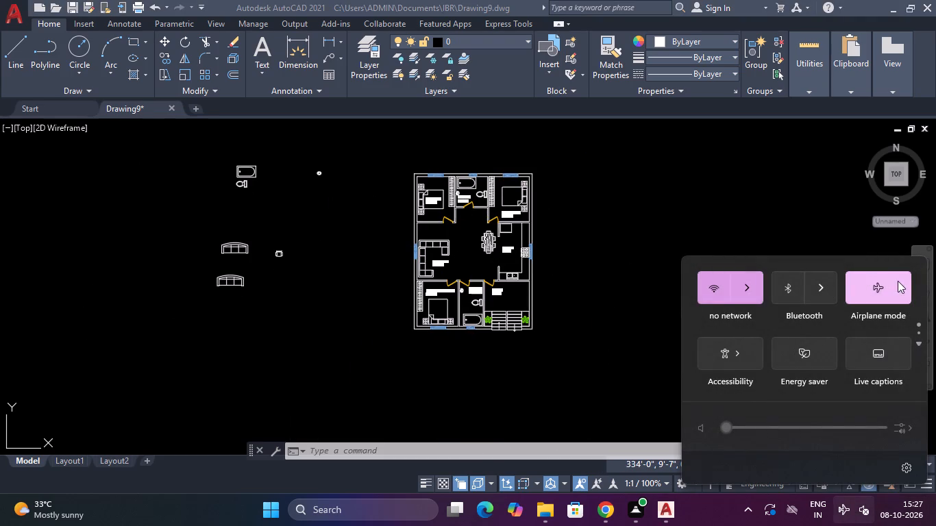
pyautogui.click(898, 281)
pyautogui.press('Escape')
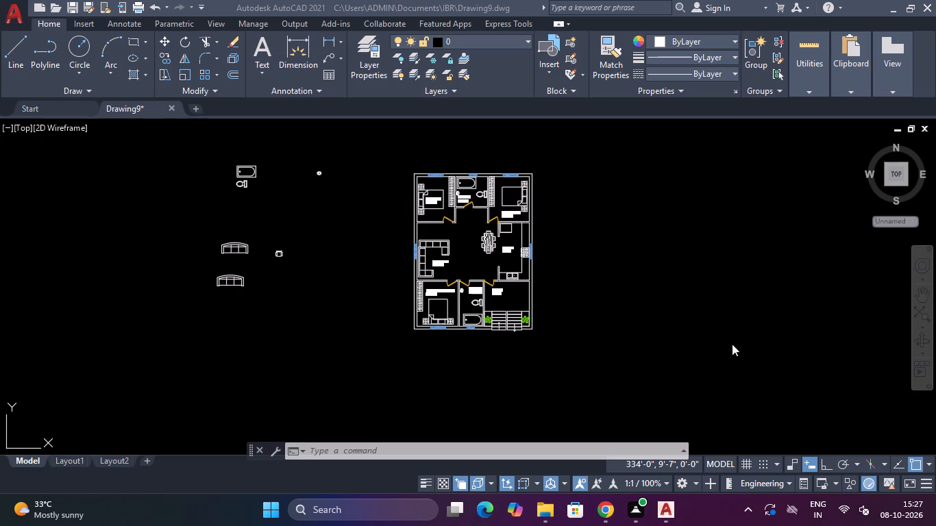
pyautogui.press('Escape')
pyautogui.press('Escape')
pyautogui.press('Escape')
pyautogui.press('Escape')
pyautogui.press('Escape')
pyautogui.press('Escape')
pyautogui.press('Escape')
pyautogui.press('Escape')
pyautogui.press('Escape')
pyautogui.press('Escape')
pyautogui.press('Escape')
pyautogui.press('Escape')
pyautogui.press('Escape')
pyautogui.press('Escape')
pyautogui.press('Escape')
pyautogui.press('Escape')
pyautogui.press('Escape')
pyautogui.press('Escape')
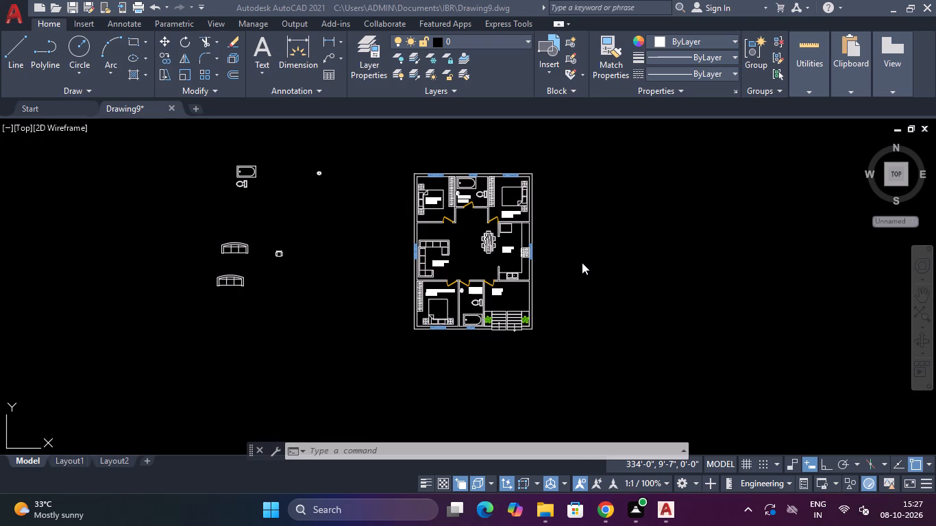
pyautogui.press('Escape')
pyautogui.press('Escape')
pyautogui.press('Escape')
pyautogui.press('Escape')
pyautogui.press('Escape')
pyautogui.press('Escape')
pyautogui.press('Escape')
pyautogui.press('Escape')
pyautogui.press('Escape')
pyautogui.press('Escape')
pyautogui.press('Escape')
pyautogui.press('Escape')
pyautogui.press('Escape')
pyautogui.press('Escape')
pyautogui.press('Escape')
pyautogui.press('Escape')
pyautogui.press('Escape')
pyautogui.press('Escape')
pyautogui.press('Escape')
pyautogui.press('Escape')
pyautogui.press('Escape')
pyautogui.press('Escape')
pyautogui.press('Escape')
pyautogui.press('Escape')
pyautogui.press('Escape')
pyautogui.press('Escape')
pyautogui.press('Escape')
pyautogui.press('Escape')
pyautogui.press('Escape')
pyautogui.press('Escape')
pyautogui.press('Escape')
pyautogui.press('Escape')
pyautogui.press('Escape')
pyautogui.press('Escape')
# Examine the floor plan's overall layout and its room labels, including the Toilet 2 label up close.
pyautogui.scroll(-3, 486, 240)
pyautogui.scroll(2, 479, 232)
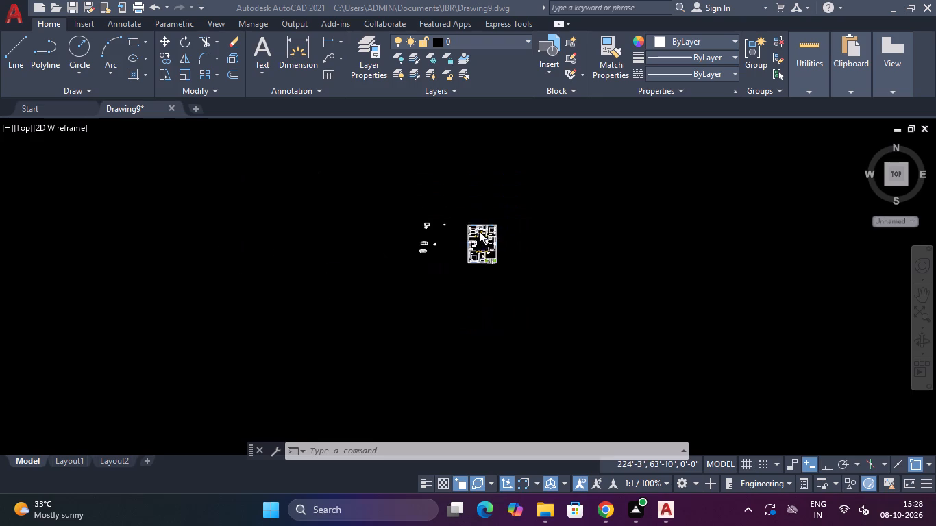
pyautogui.scroll(1, 479, 231)
pyautogui.scroll(-2, 483, 334)
pyautogui.scroll(3, 483, 334)
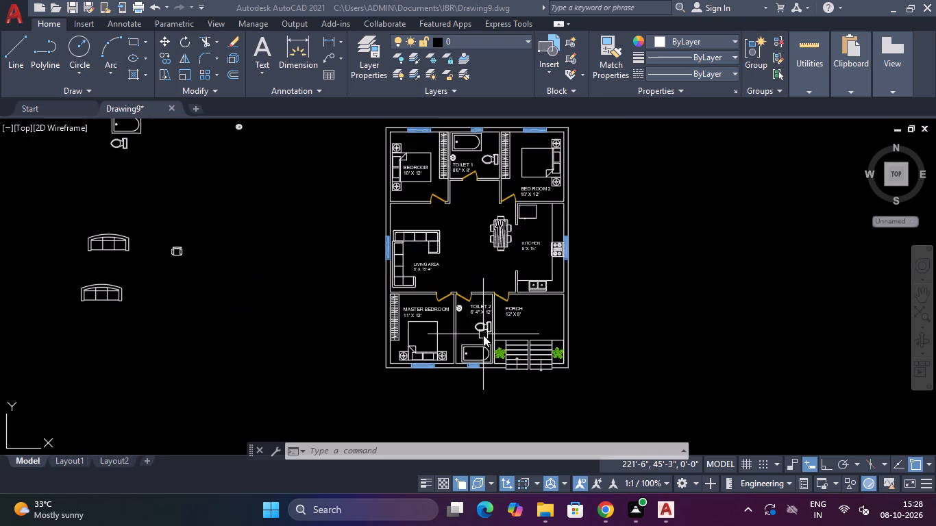
pyautogui.scroll(2, 483, 338)
pyautogui.scroll(3, 465, 264)
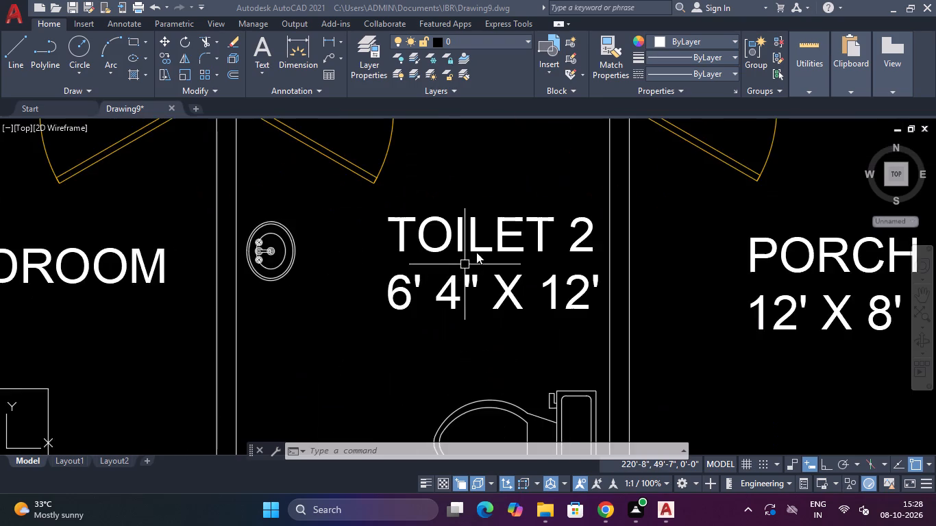
pyautogui.scroll(-8, 477, 252)
pyautogui.scroll(3, 482, 206)
pyautogui.scroll(-2, 478, 231)
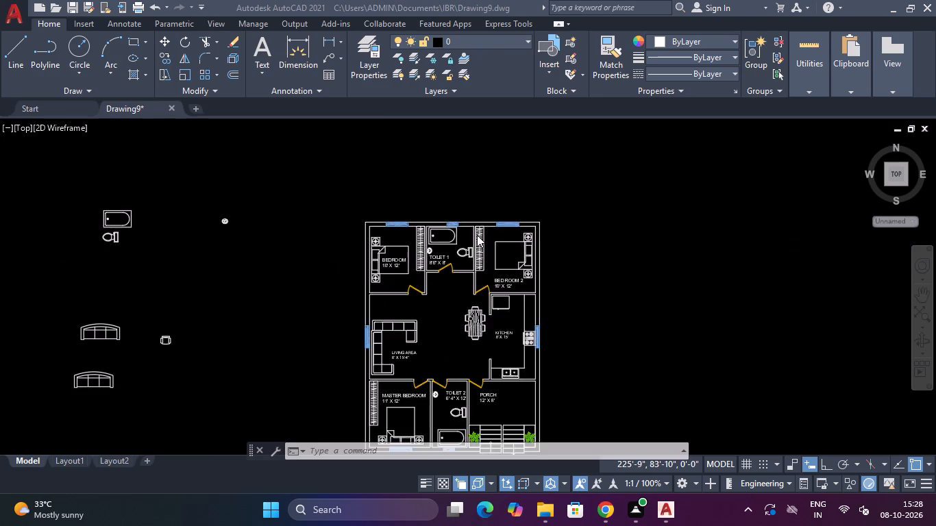
pyautogui.scroll(-3, 469, 258)
pyautogui.scroll(5, 469, 258)
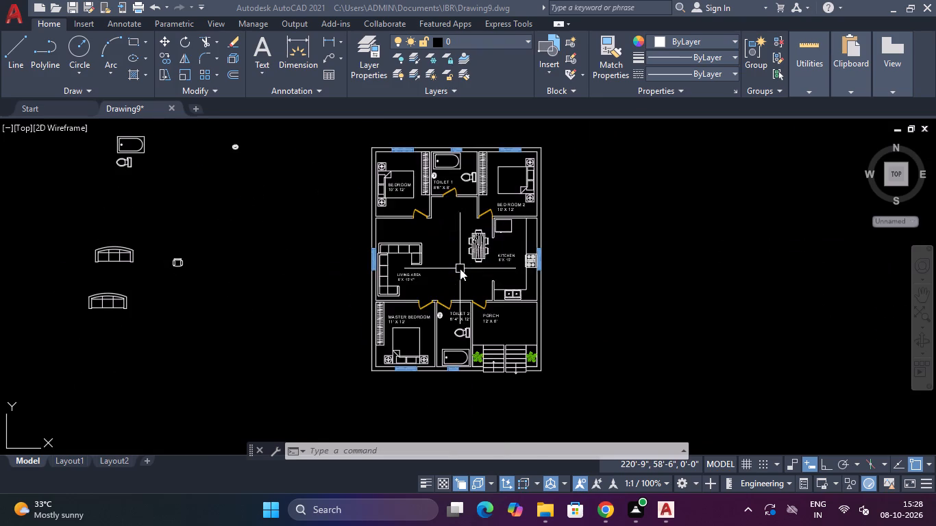
pyautogui.scroll(-3, 458, 255)
pyautogui.scroll(2, 458, 255)
pyautogui.scroll(-3, 458, 255)
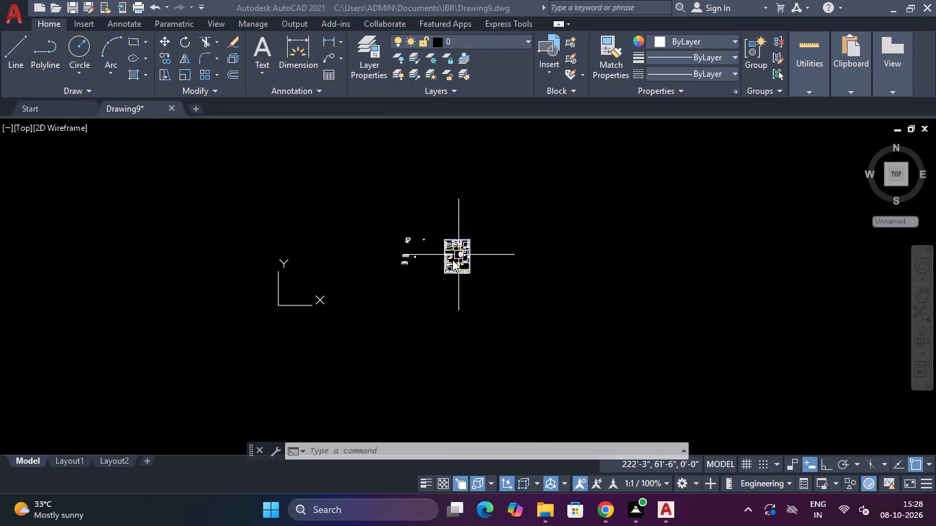
pyautogui.scroll(3, 453, 258)
pyautogui.scroll(-3, 456, 251)
pyautogui.scroll(2, 456, 251)
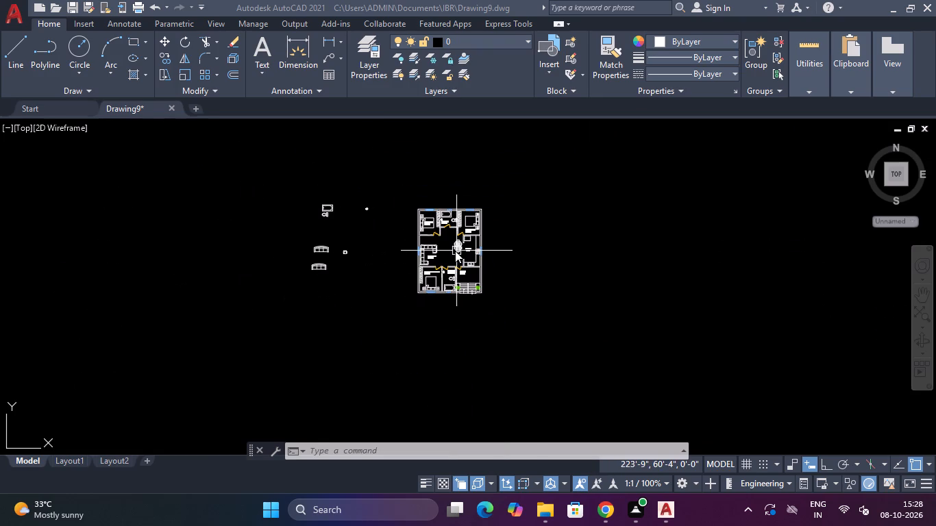
pyautogui.scroll(1, 454, 252)
pyautogui.scroll(-1, 434, 248)
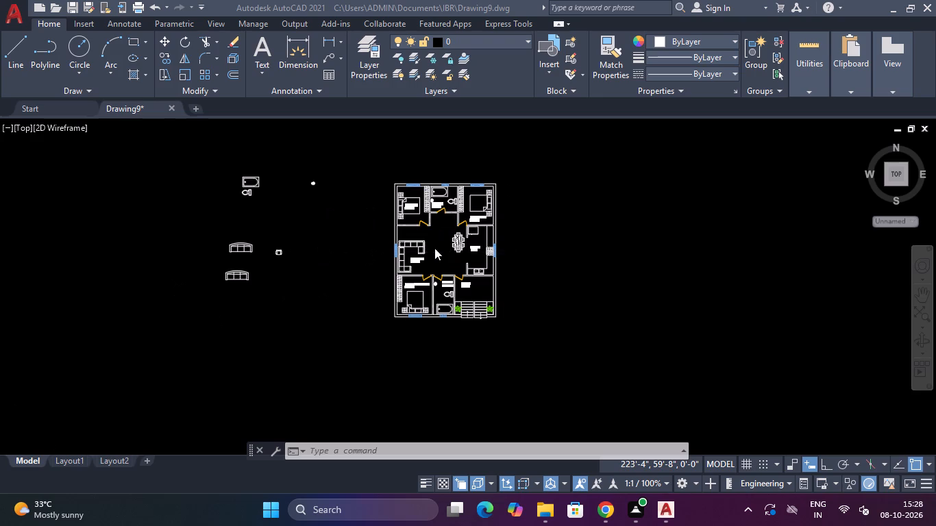
pyautogui.scroll(2, 436, 247)
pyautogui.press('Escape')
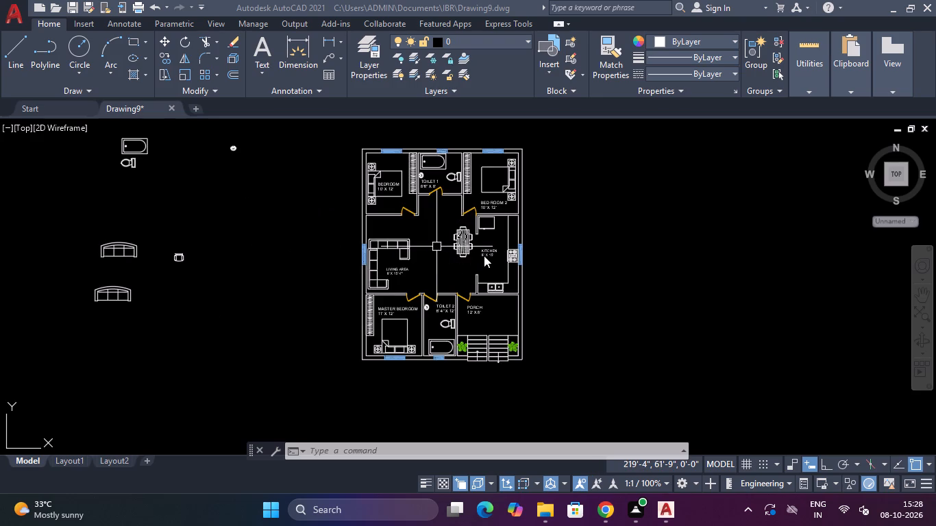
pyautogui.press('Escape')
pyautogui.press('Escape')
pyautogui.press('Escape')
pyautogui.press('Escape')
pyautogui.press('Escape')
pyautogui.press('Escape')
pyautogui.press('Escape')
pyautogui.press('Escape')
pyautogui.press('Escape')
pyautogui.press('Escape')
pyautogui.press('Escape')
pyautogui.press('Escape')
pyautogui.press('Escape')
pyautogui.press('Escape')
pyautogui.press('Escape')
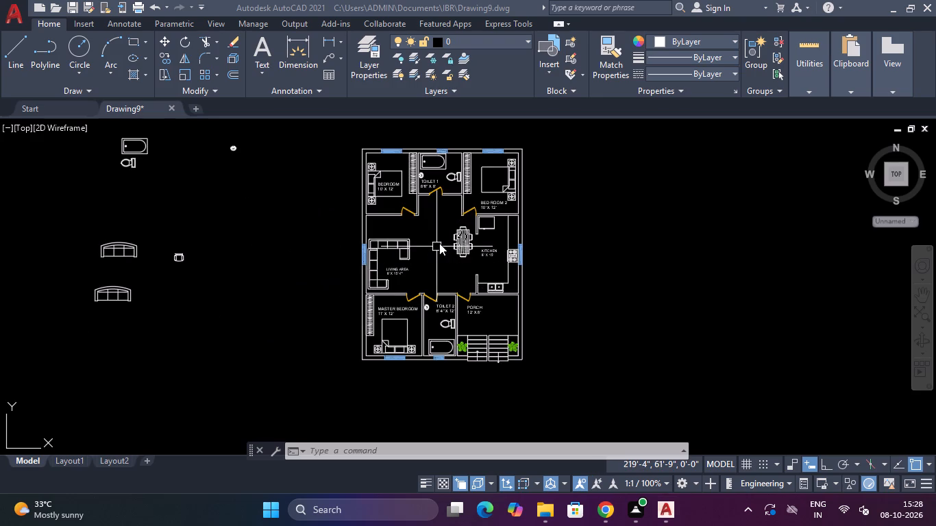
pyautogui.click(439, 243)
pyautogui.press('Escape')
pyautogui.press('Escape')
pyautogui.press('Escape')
# Set the text height of the KITCHEN 8' X 15' label to 7".
pyautogui.scroll(2, 440, 264)
pyautogui.scroll(-3, 440, 264)
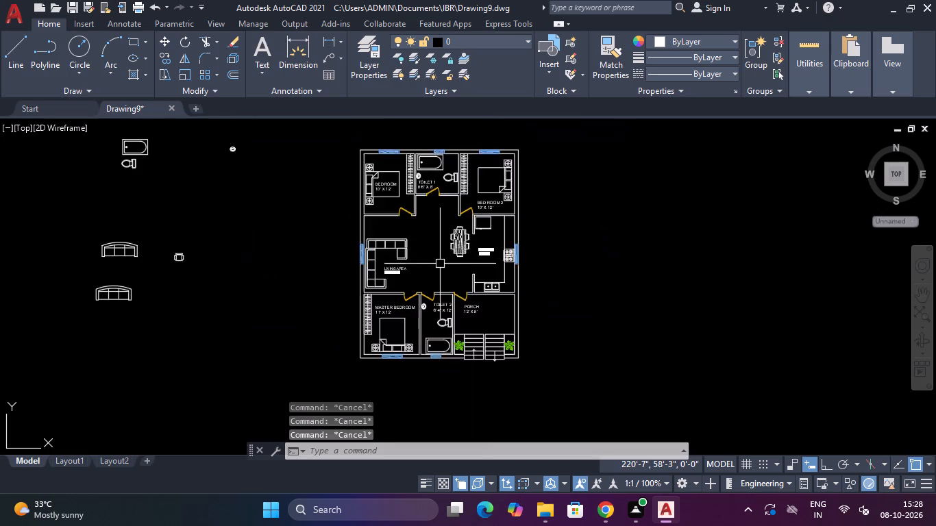
pyautogui.scroll(6, 469, 259)
pyautogui.click(481, 241)
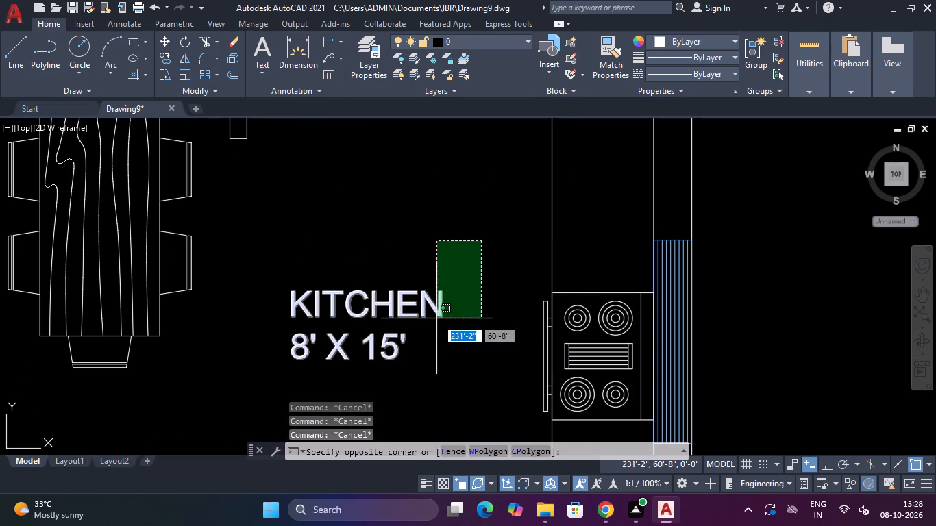
pyautogui.click(436, 318)
pyautogui.press('p')
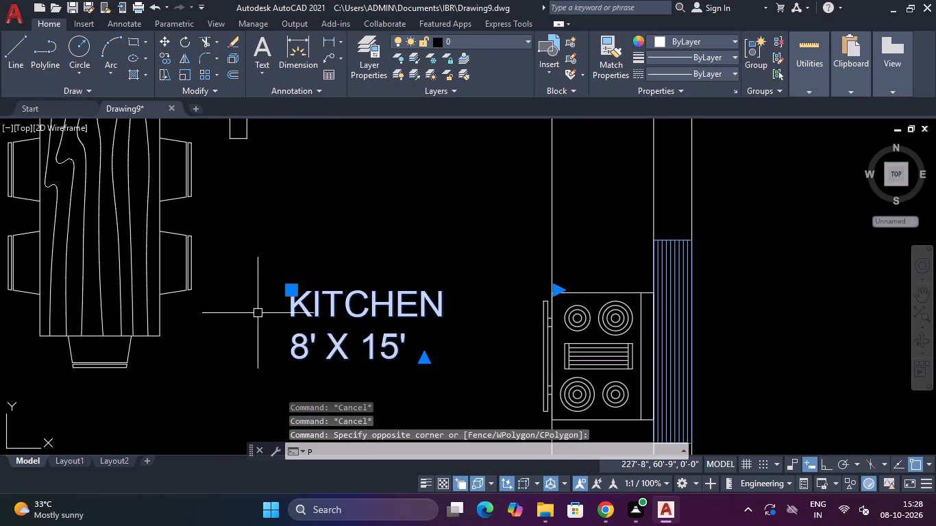
pyautogui.write('RO')
pyautogui.press('Return')
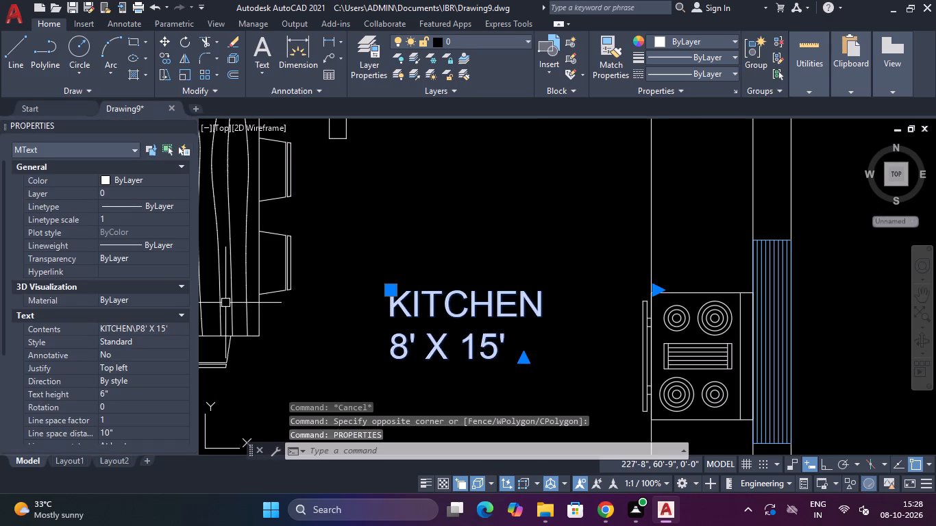
pyautogui.click(133, 392)
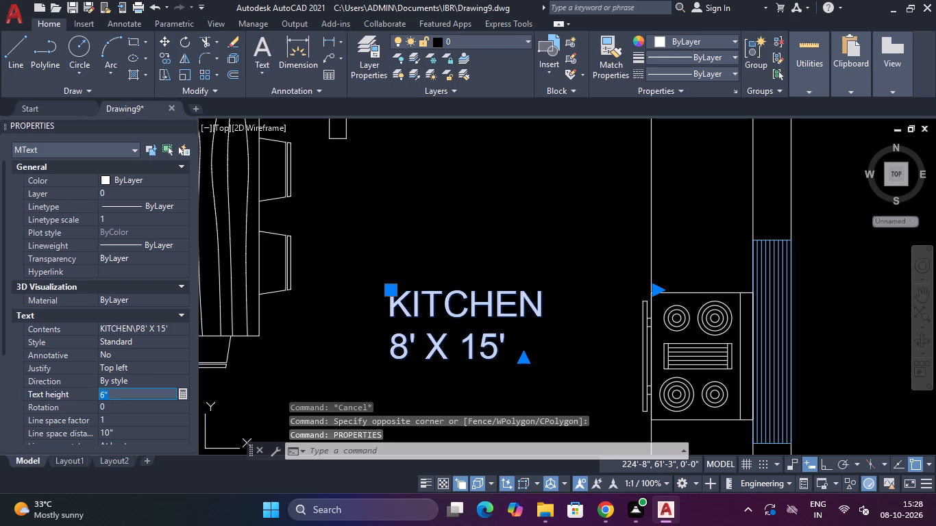
pyautogui.press('BackSpace')
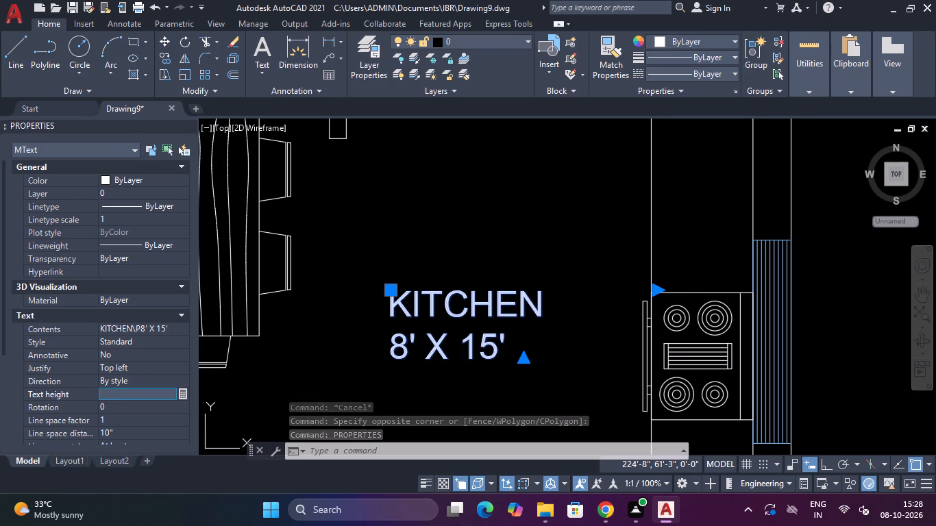
pyautogui.press('7')
pyautogui.press('Return')
pyautogui.press('Escape')
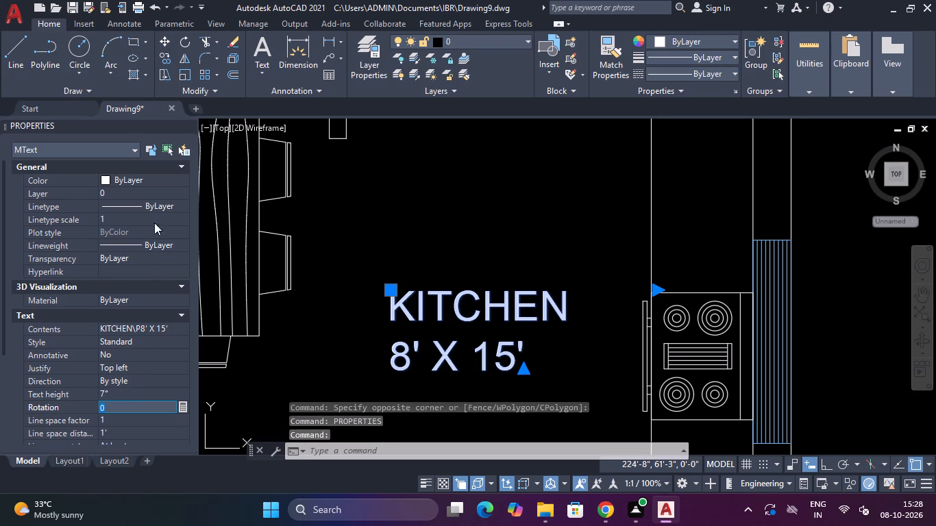
pyautogui.click(190, 123)
pyautogui.scroll(-4, 218, 157)
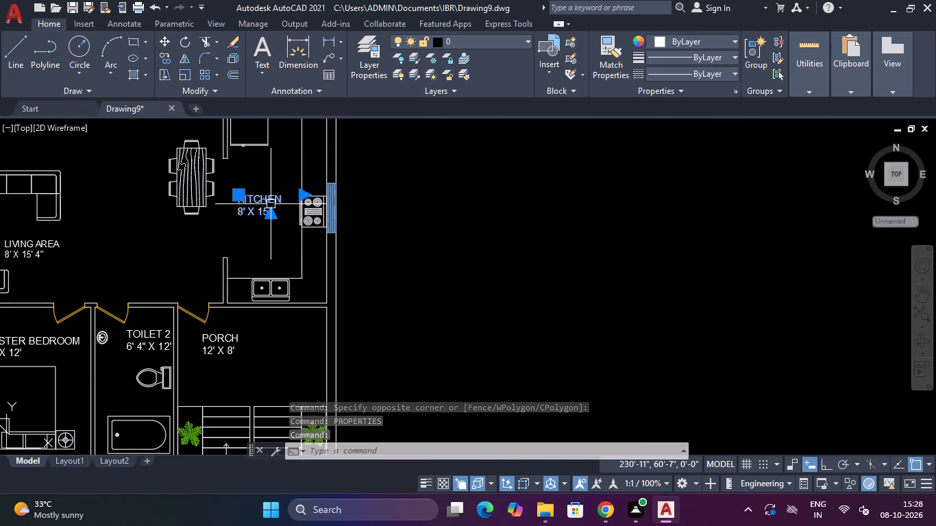
pyautogui.press('Escape')
# Delete the spare blocks lying outside the floor plan: the washbasin, chair, bathtub, toilet and two sofas.
pyautogui.scroll(-4, 451, 257)
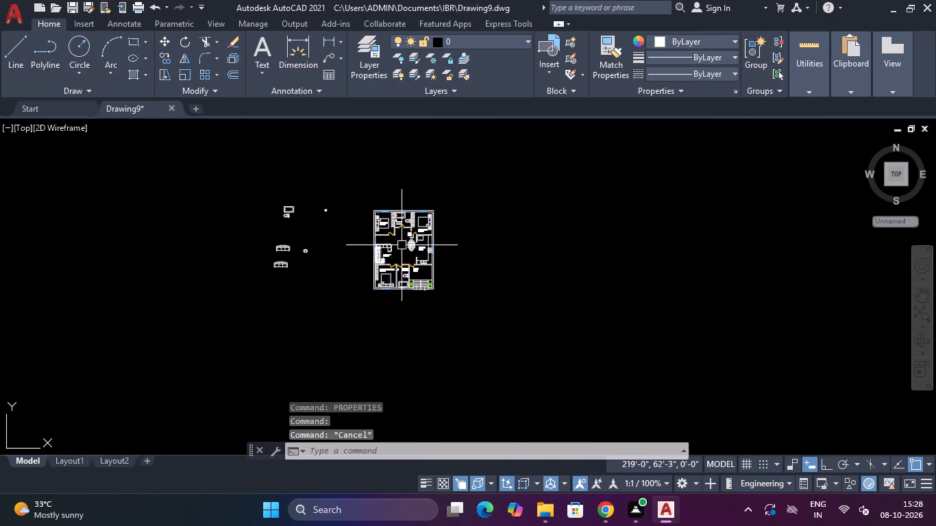
pyautogui.scroll(2, 404, 244)
pyautogui.click(225, 148)
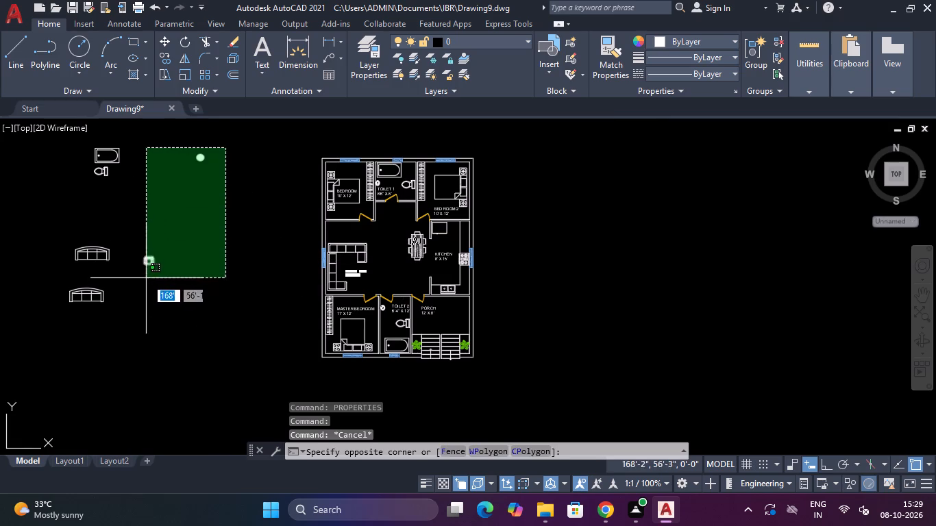
pyautogui.click(143, 281)
pyautogui.press('Delete')
pyautogui.moveTo(149, 133); pyautogui.dragTo(136, 134)
pyautogui.click(64, 195)
pyautogui.press('Delete')
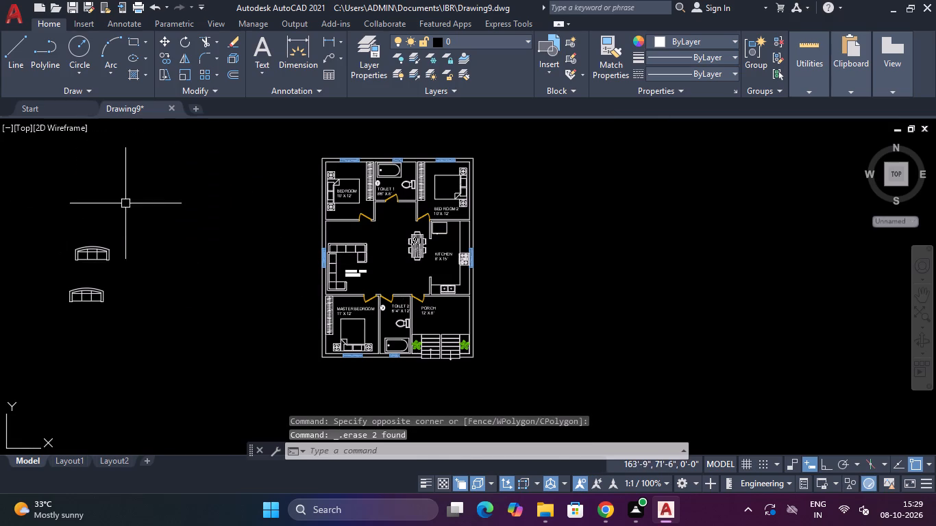
pyautogui.click(126, 203)
pyautogui.click(64, 345)
pyautogui.press('Delete')
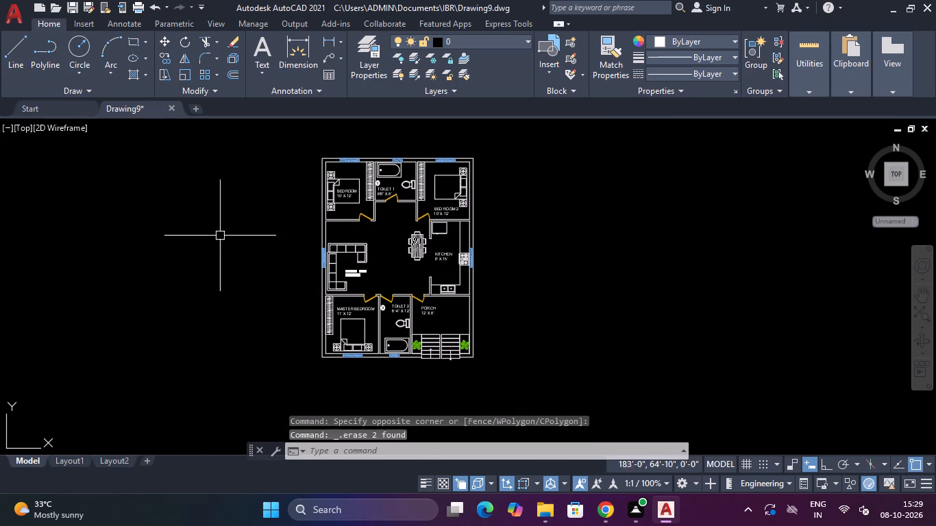
pyautogui.press('Escape')
pyautogui.press('Escape')
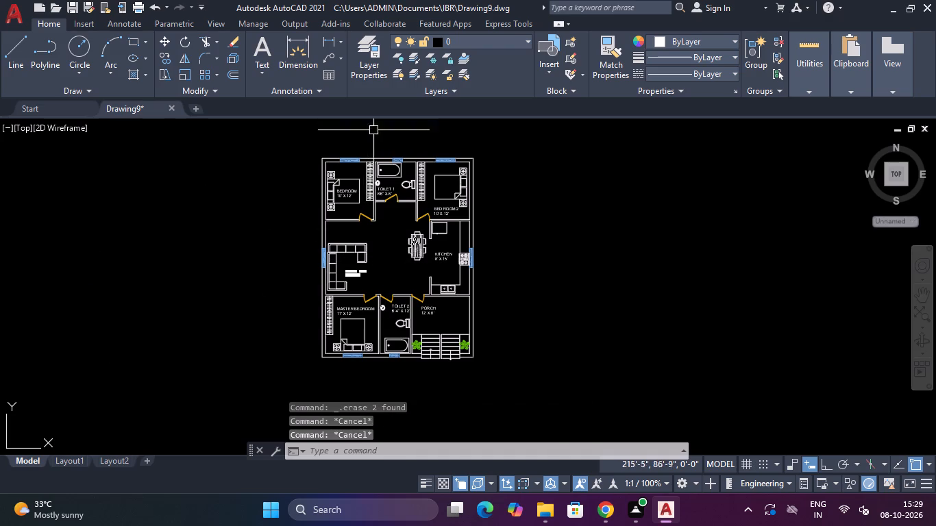
# Hatch the outer wall beside the kitchen and porch with the SOLID pattern in colour 99,100,102.
pyautogui.write('H')
pyautogui.press('space')
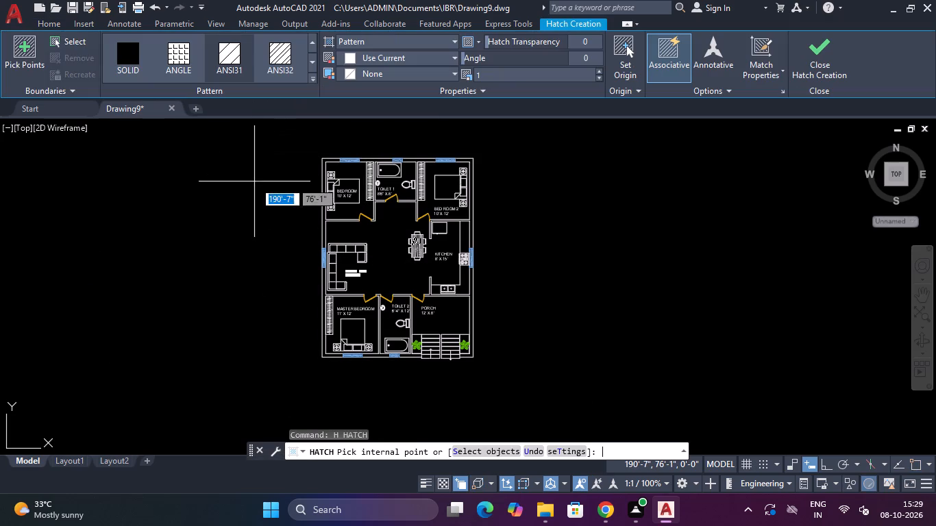
pyautogui.click(118, 65)
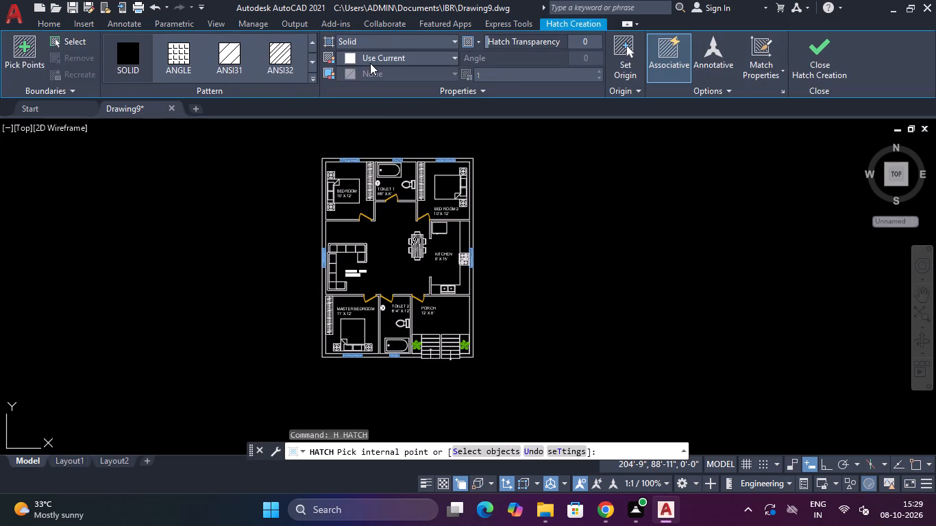
pyautogui.click(370, 62)
pyautogui.click(343, 141)
pyautogui.scroll(4, 318, 234)
pyautogui.scroll(-3, 341, 160)
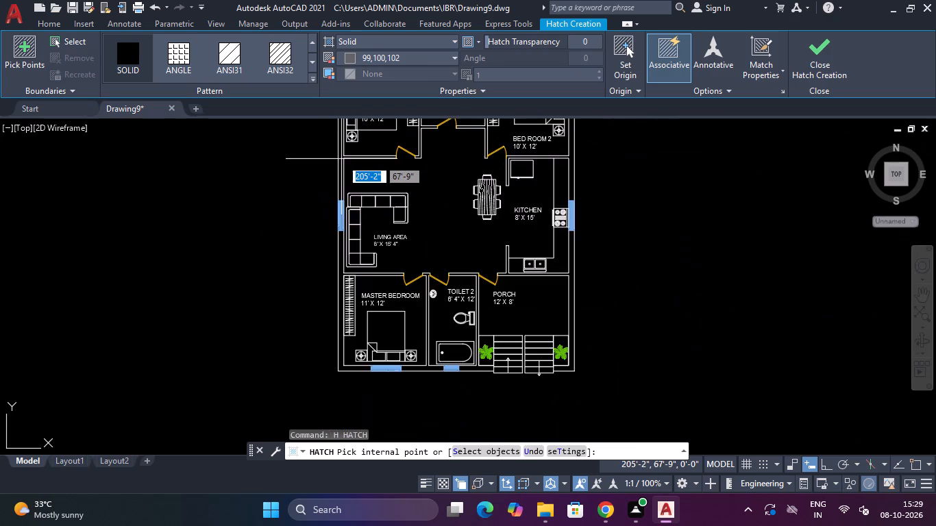
pyautogui.scroll(3, 341, 159)
pyautogui.scroll(-4, 344, 160)
pyautogui.scroll(-3, 452, 163)
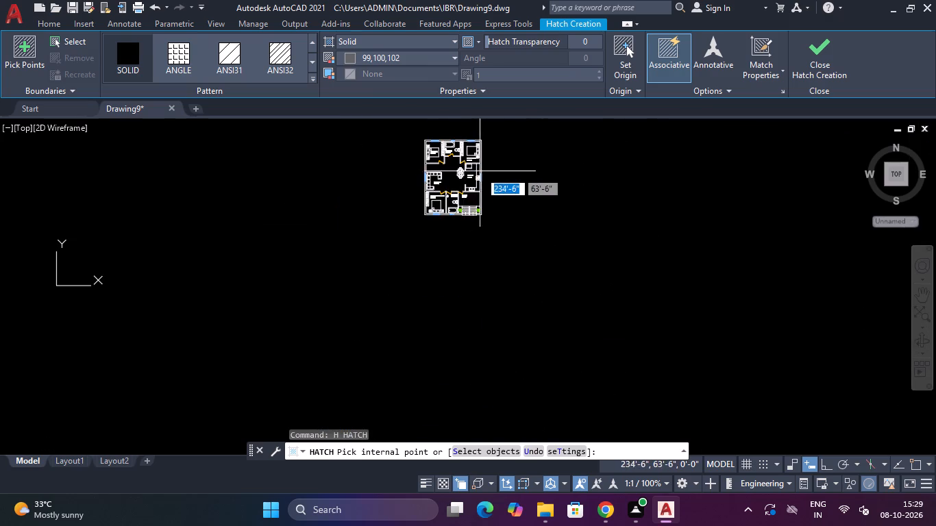
pyautogui.scroll(4, 487, 180)
pyautogui.scroll(3, 436, 258)
pyautogui.click(434, 236)
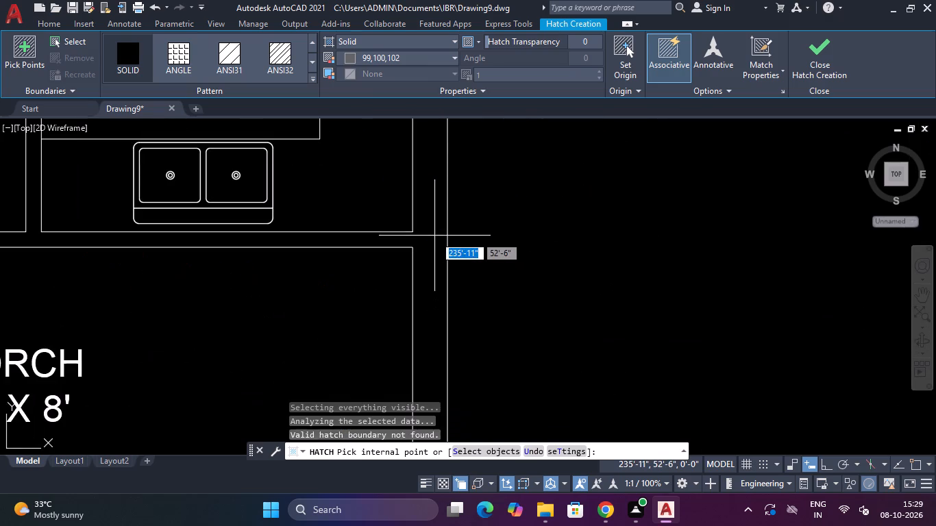
pyautogui.scroll(-3, 430, 242)
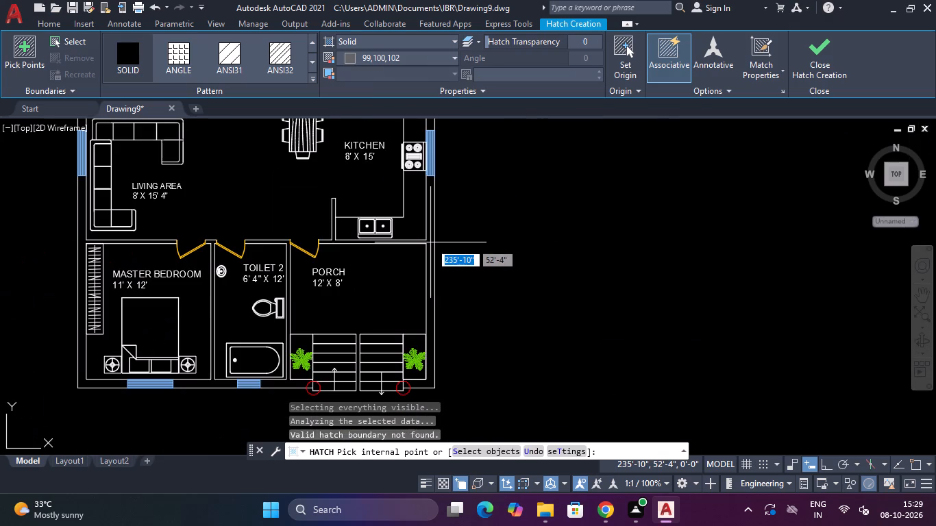
pyautogui.click(421, 386)
pyautogui.press('Escape')
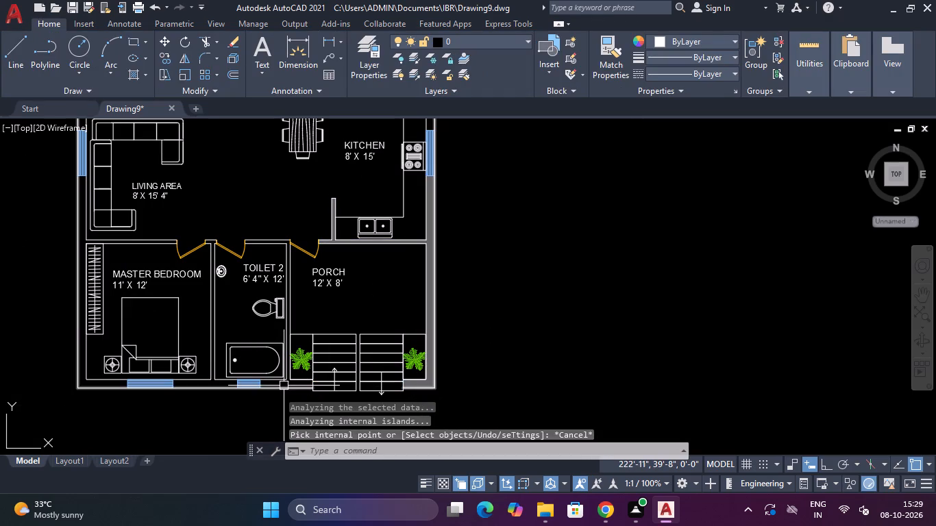
# Add the same solid hatch to the walls on both sides of Toilet 2, including their adjoining outer wall sections.
pyautogui.press('space')
pyautogui.scroll(2, 283, 387)
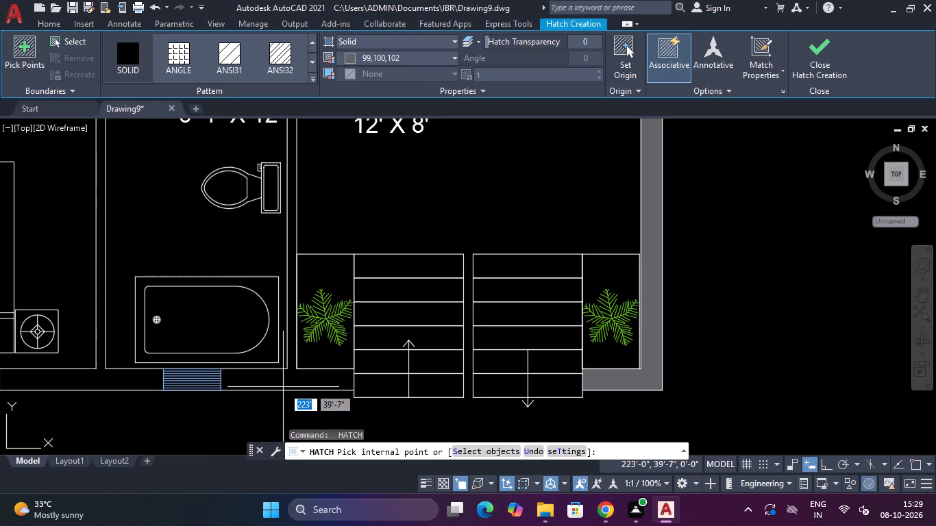
pyautogui.click(289, 383)
pyautogui.scroll(-3, 282, 386)
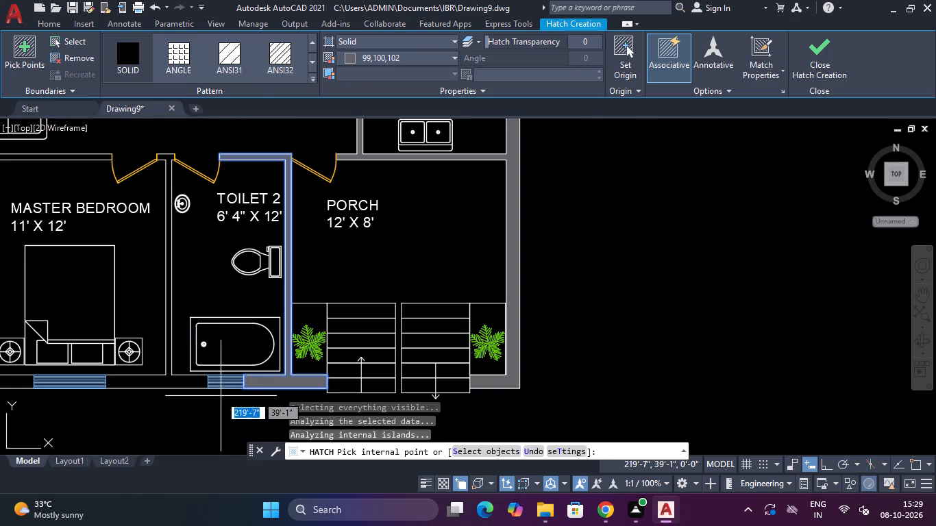
pyautogui.press('Escape')
pyautogui.press('space')
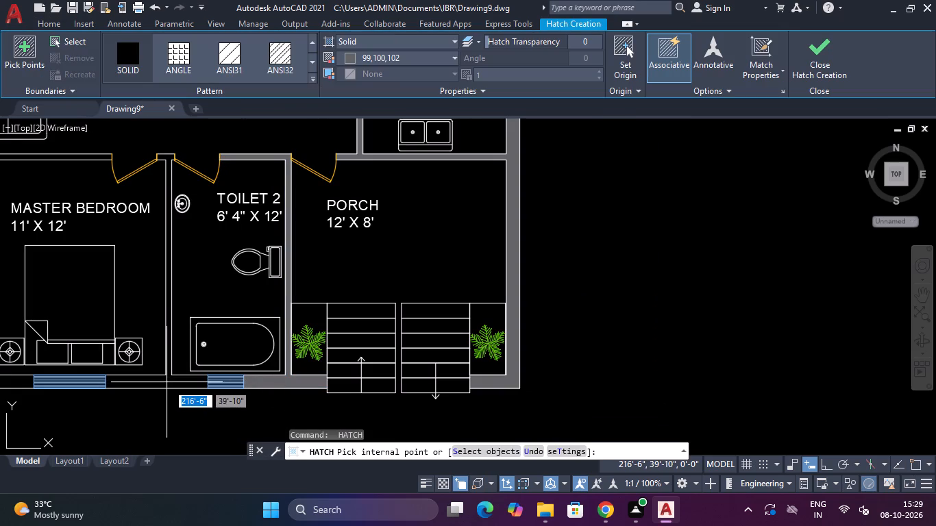
pyautogui.click(167, 384)
pyautogui.scroll(-4, 167, 384)
pyautogui.scroll(4, 140, 386)
pyautogui.press('Escape')
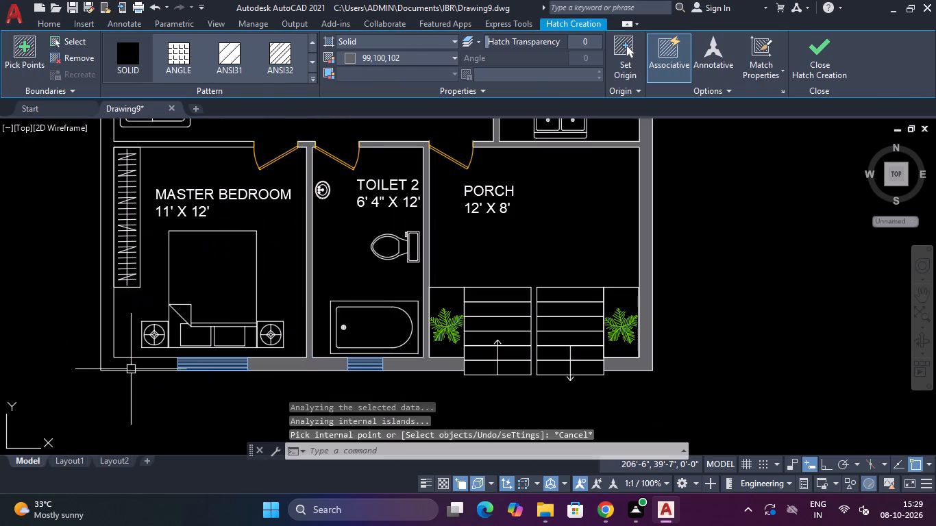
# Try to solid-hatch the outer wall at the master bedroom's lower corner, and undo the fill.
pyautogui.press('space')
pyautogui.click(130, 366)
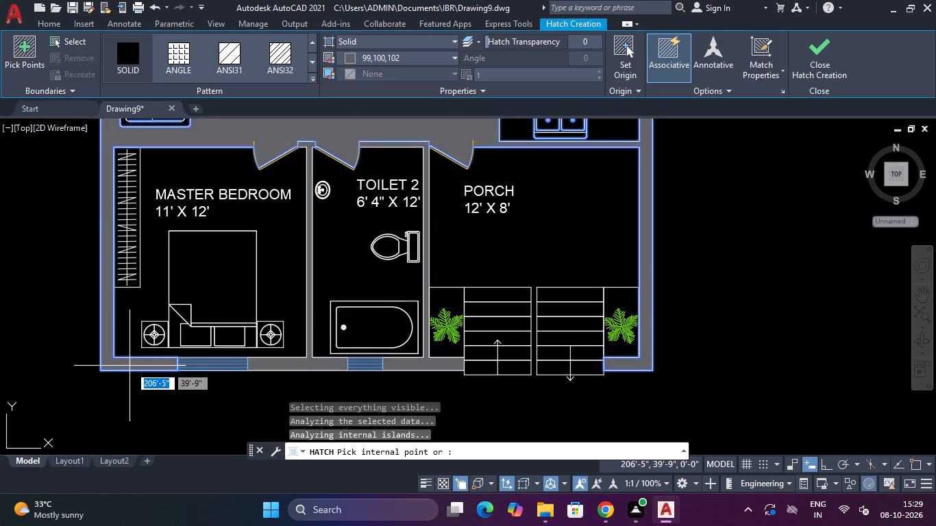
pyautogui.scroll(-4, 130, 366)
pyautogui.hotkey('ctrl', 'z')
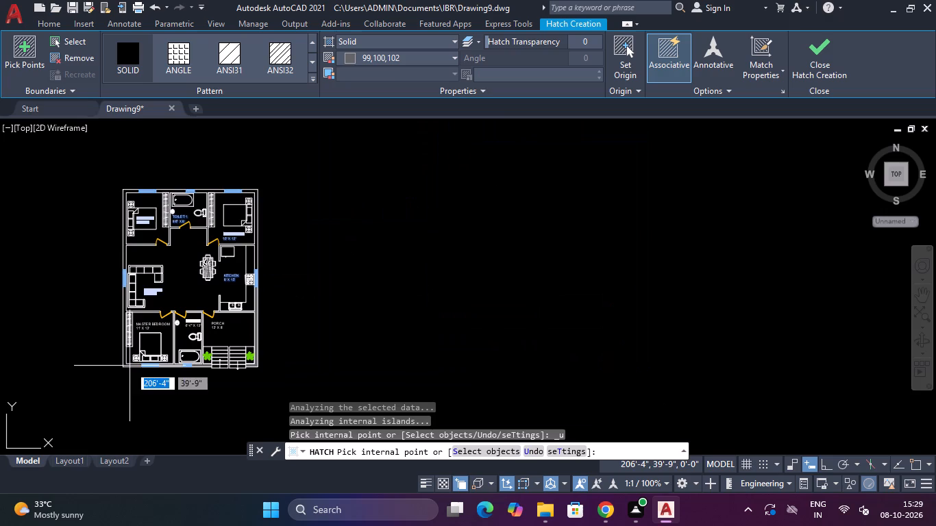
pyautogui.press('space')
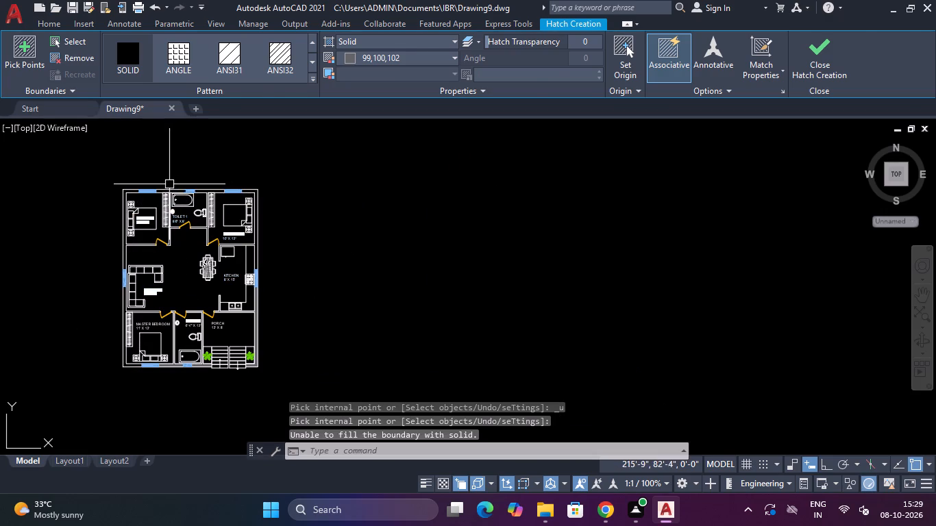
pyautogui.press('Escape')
# Start a new solid hatch in the walls on both sides of Toilet 1 and the outer corner wall of Bed Room 2.
pyautogui.press('space')
pyautogui.scroll(4, 168, 190)
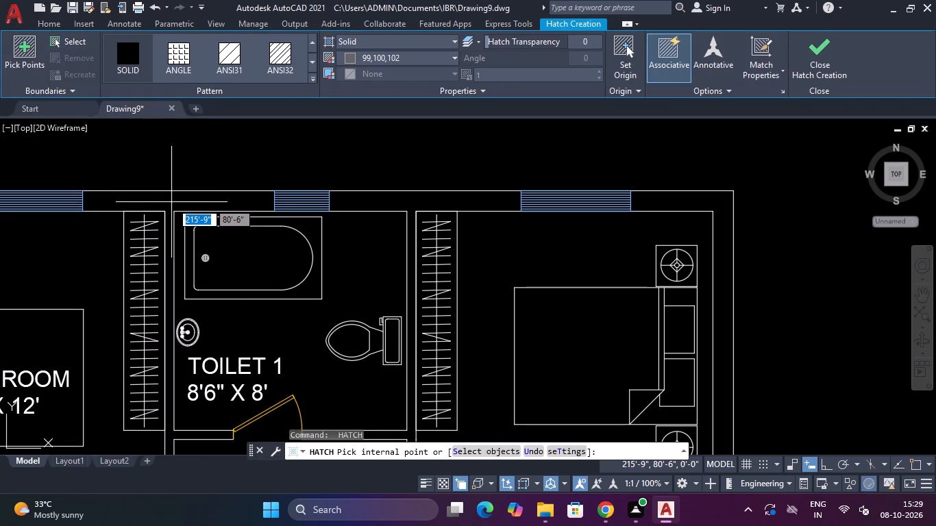
pyautogui.click(171, 202)
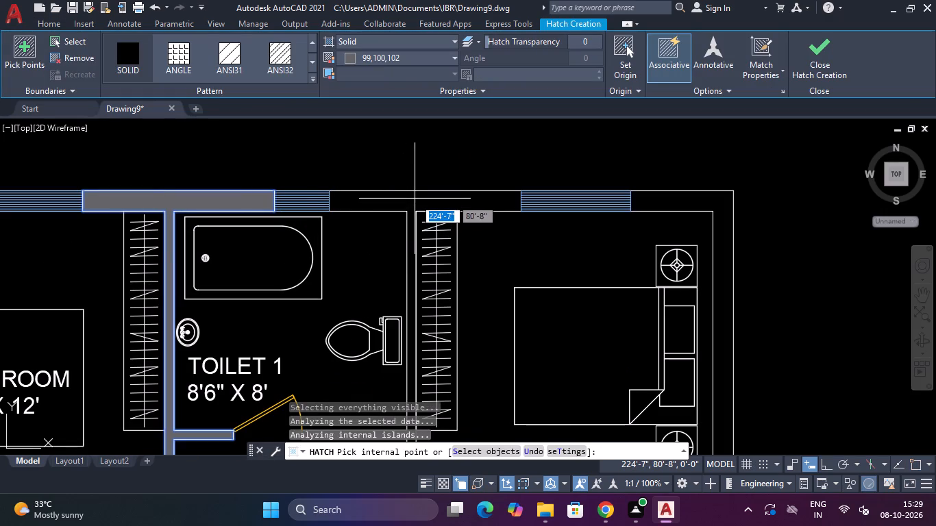
pyautogui.click(415, 199)
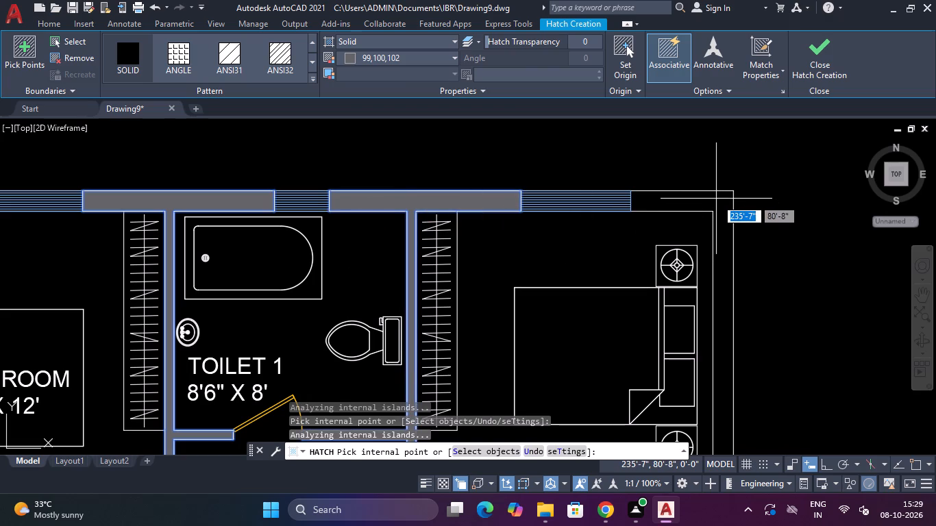
pyautogui.click(717, 197)
pyautogui.scroll(-3, 717, 197)
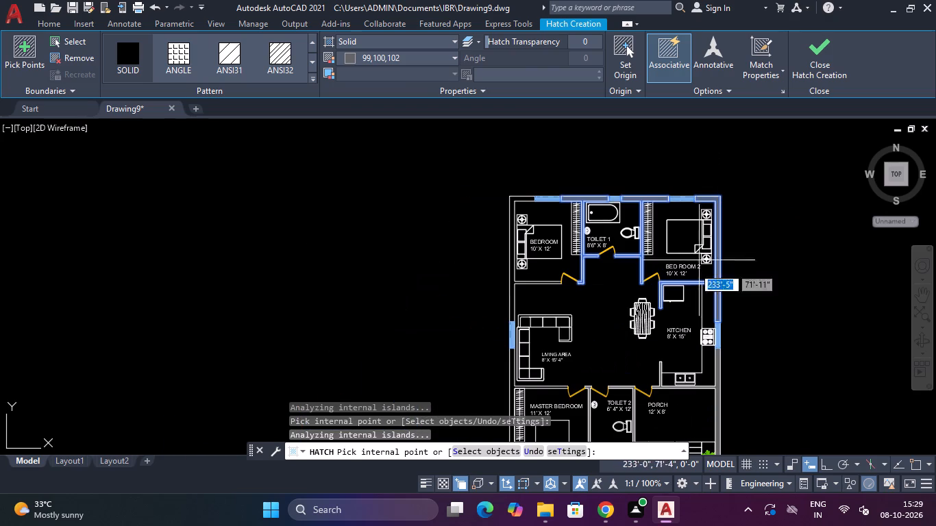
# Extend the solid hatch to the Bedroom's outer corner wall and the walls around the living area and master bedroom, and finish it.
pyautogui.scroll(1, 510, 201)
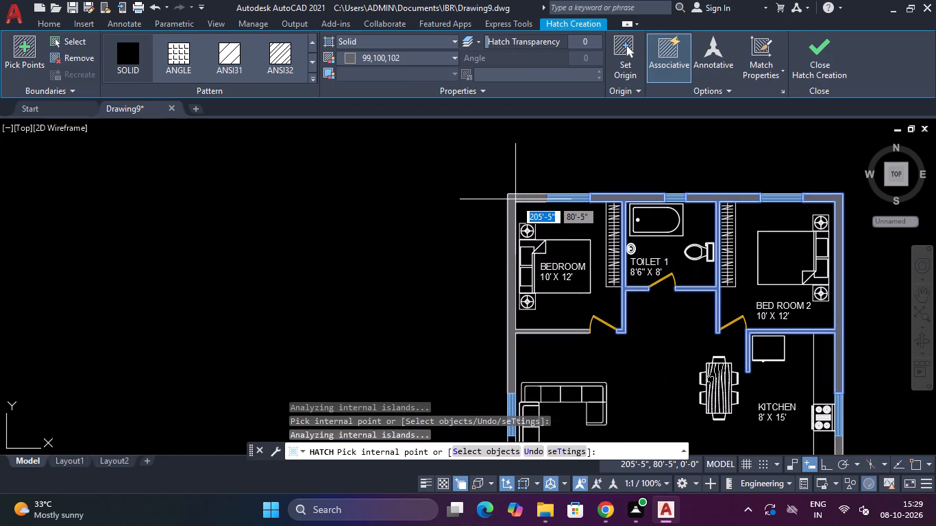
pyautogui.click(515, 199)
pyautogui.scroll(-3, 515, 199)
pyautogui.scroll(3, 517, 283)
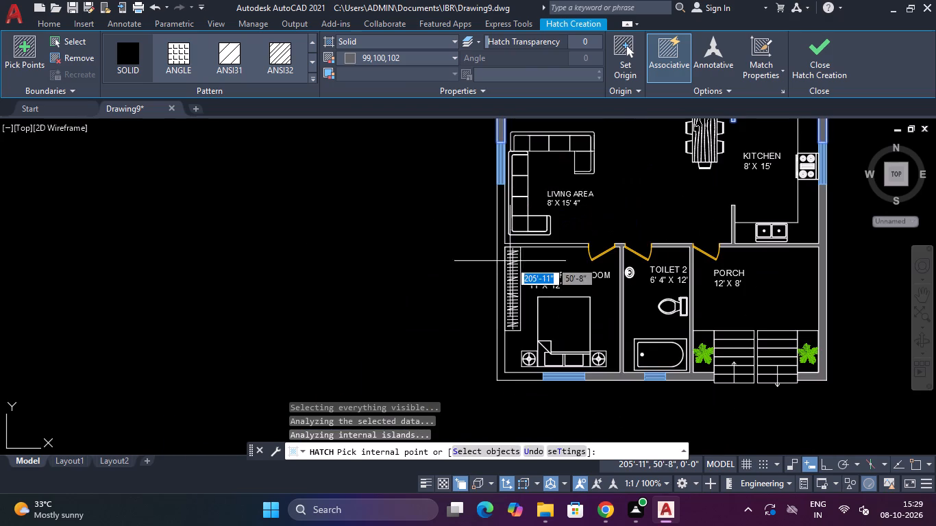
pyautogui.scroll(2, 508, 242)
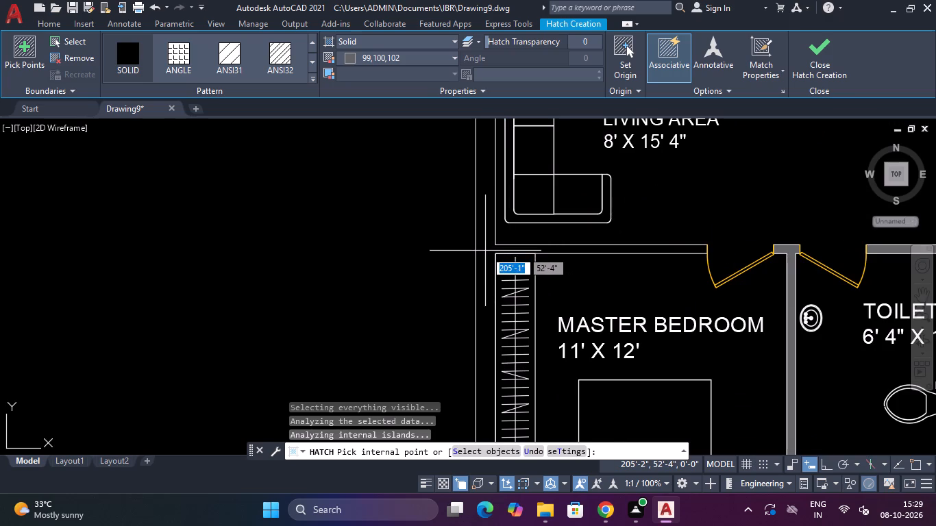
pyautogui.click(485, 251)
pyautogui.scroll(-4, 485, 251)
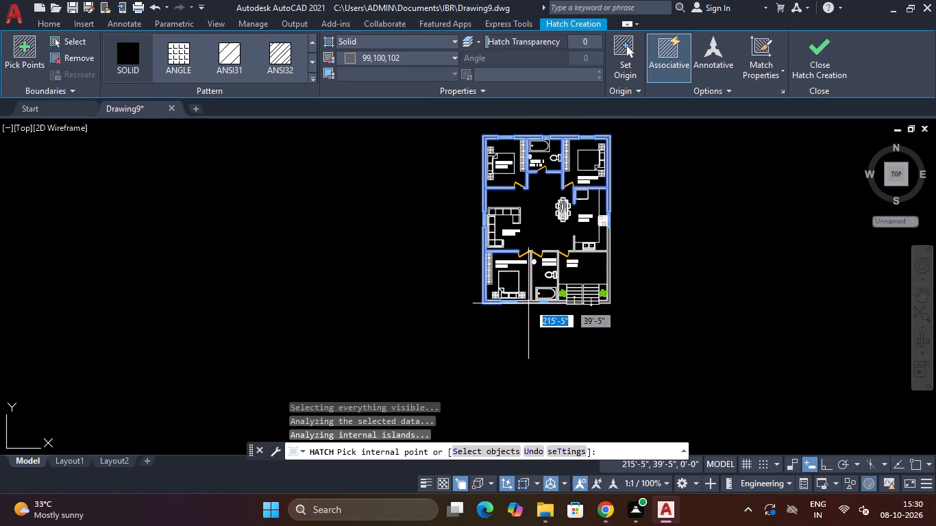
pyautogui.scroll(2, 532, 247)
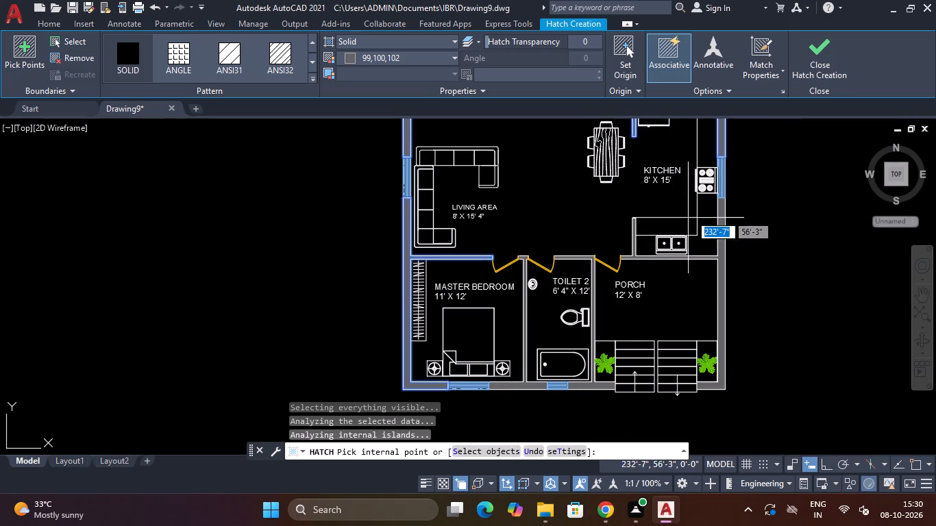
pyautogui.click(811, 55)
# Examine the hatched walls throughout the floor plan, both overall and up close around the rooms.
pyautogui.scroll(-2, 755, 242)
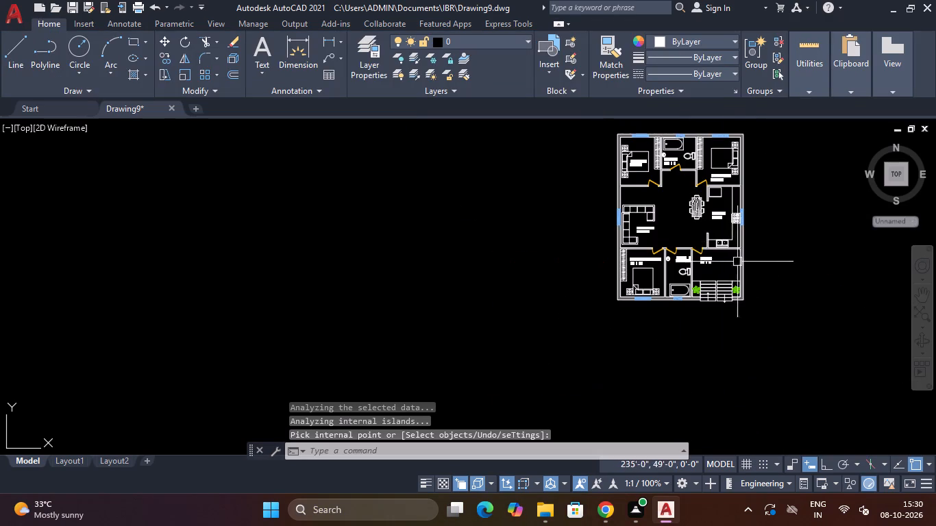
pyautogui.scroll(2, 598, 182)
pyautogui.scroll(-3, 474, 222)
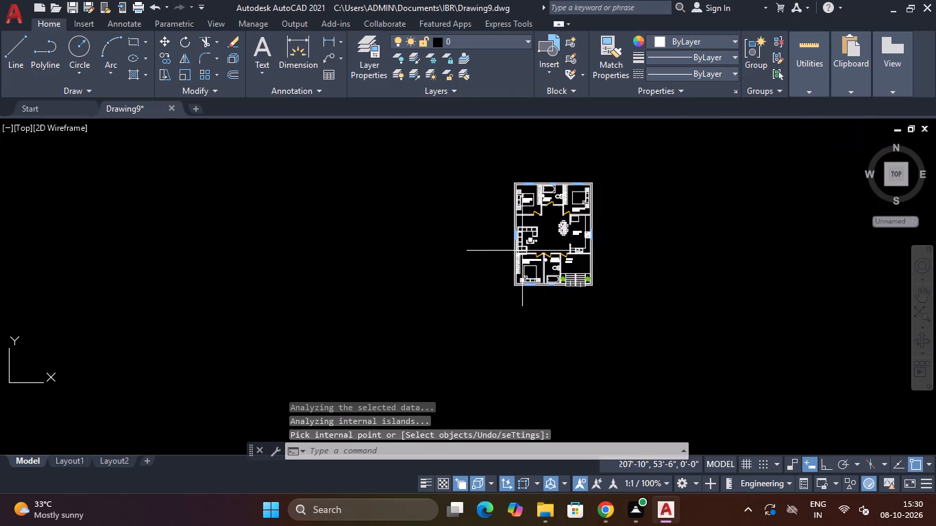
pyautogui.scroll(2, 589, 238)
pyautogui.scroll(-2, 571, 242)
pyautogui.scroll(2, 558, 252)
pyautogui.scroll(-1, 508, 236)
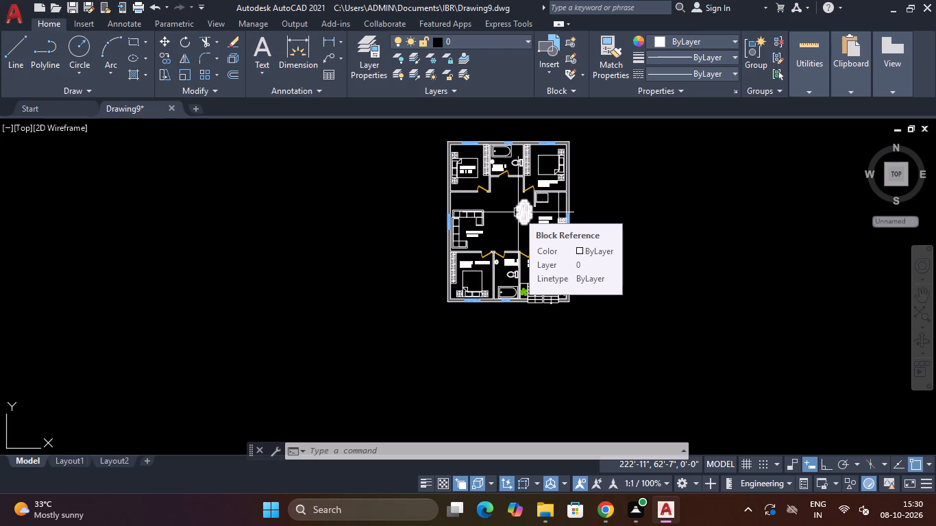
pyautogui.scroll(2, 475, 158)
pyautogui.scroll(3, 499, 255)
pyautogui.scroll(-3, 502, 265)
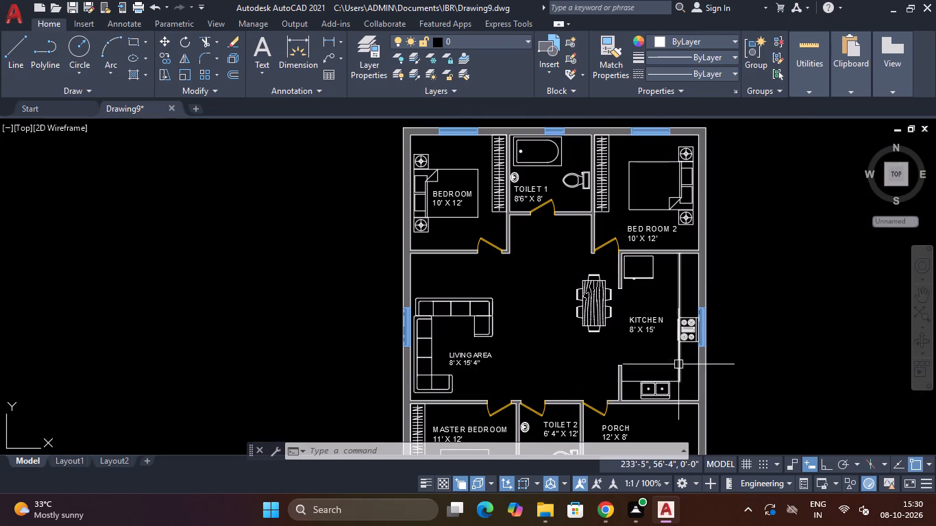
pyautogui.scroll(-2, 666, 371)
pyautogui.scroll(1, 639, 372)
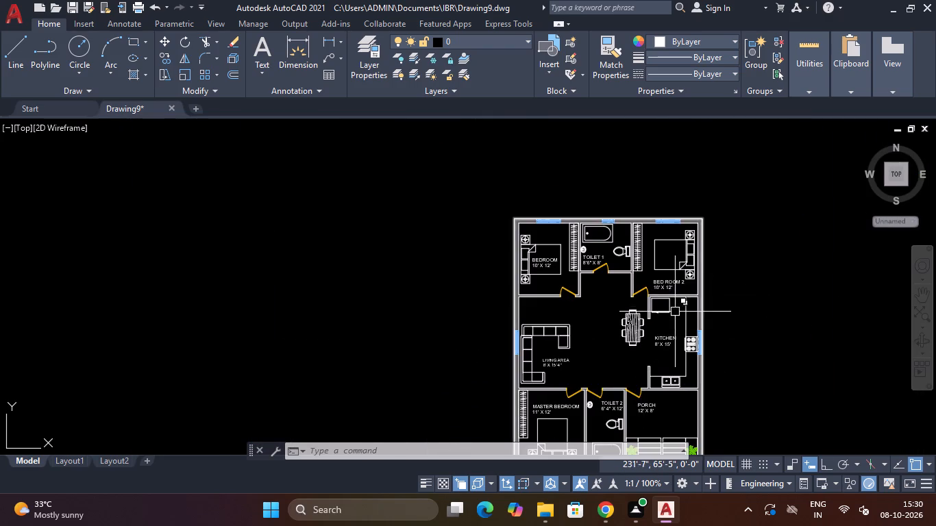
pyautogui.scroll(2, 675, 312)
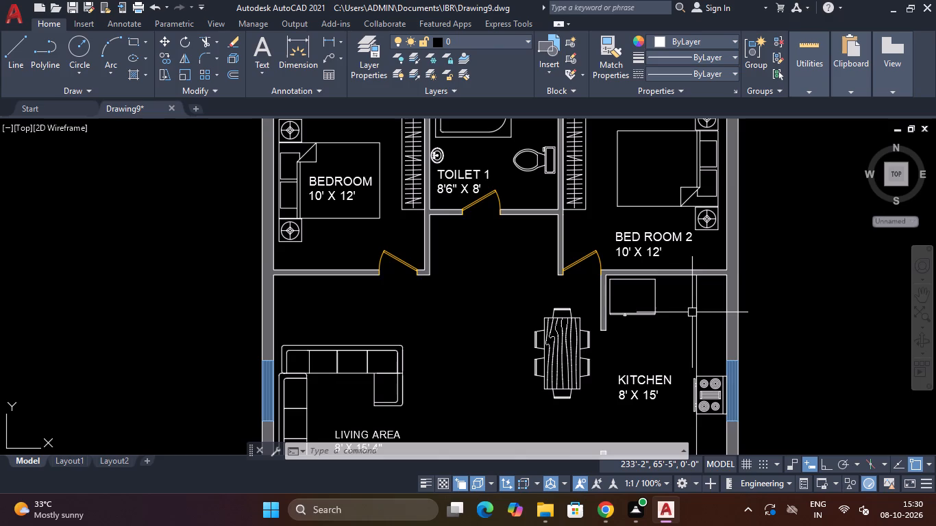
pyautogui.scroll(-2, 682, 330)
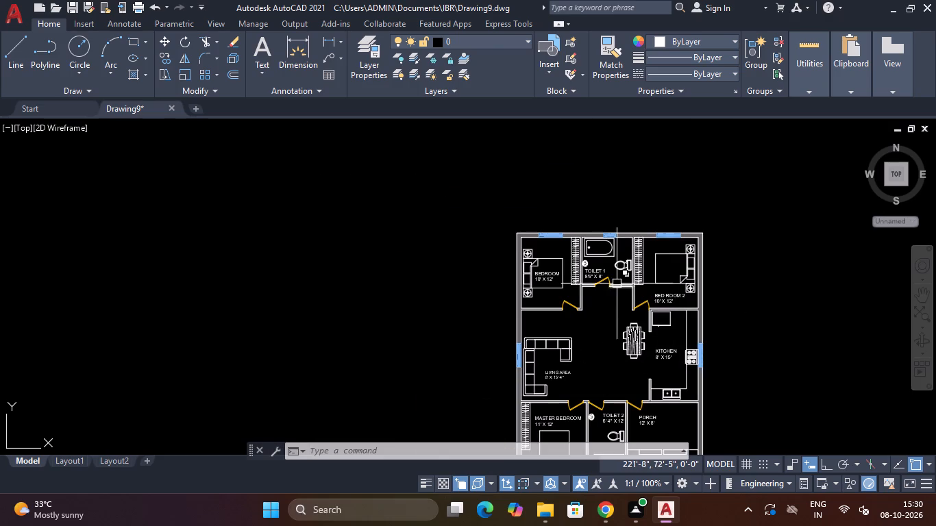
pyautogui.scroll(-3, 610, 308)
pyautogui.scroll(3, 556, 355)
pyautogui.scroll(-2, 550, 308)
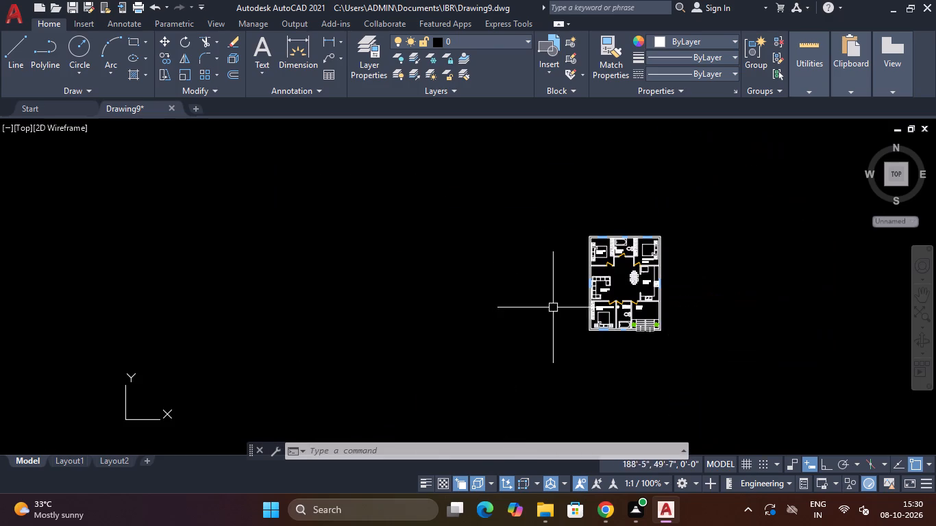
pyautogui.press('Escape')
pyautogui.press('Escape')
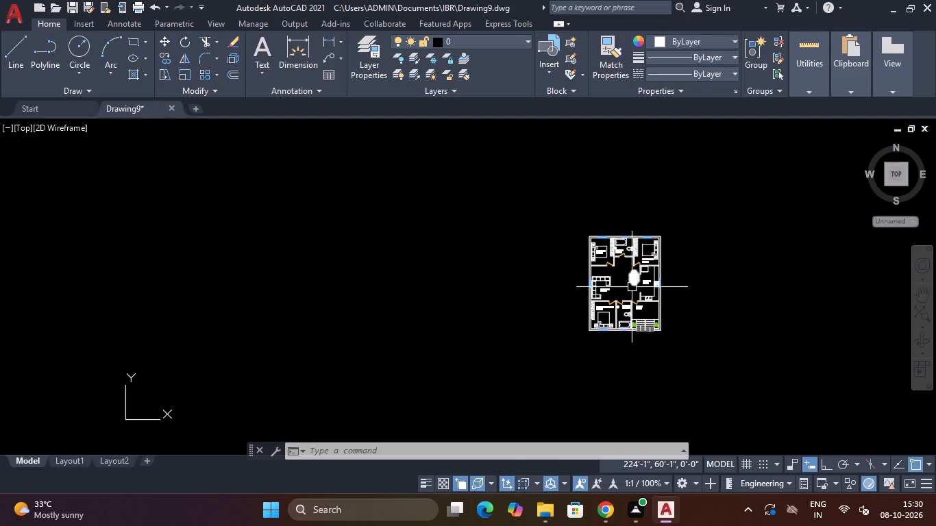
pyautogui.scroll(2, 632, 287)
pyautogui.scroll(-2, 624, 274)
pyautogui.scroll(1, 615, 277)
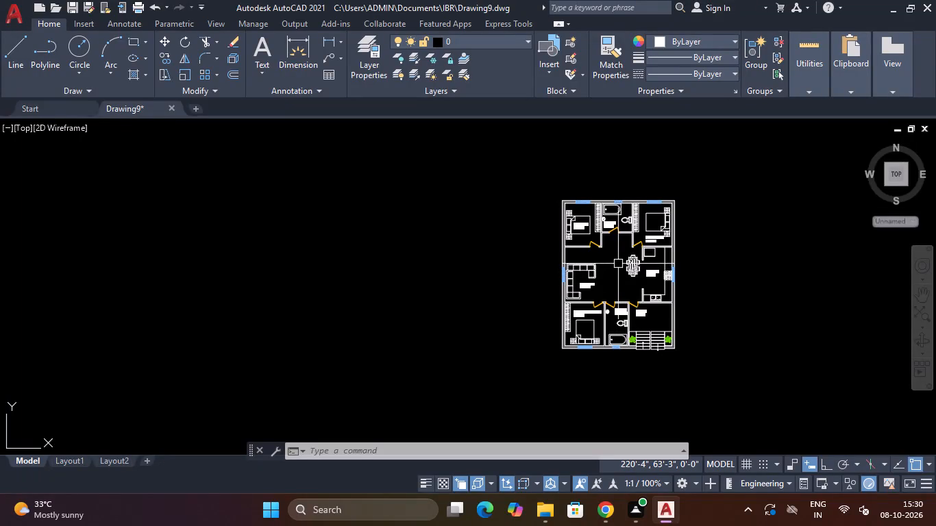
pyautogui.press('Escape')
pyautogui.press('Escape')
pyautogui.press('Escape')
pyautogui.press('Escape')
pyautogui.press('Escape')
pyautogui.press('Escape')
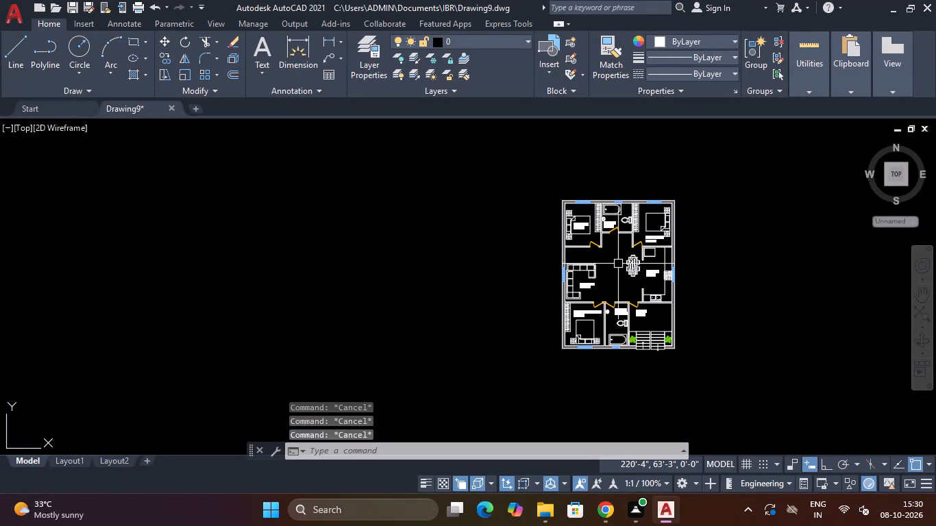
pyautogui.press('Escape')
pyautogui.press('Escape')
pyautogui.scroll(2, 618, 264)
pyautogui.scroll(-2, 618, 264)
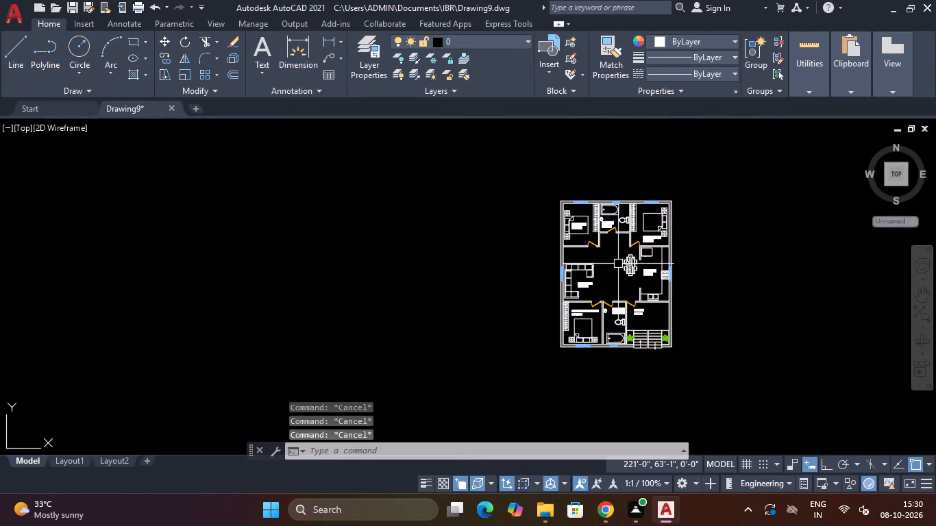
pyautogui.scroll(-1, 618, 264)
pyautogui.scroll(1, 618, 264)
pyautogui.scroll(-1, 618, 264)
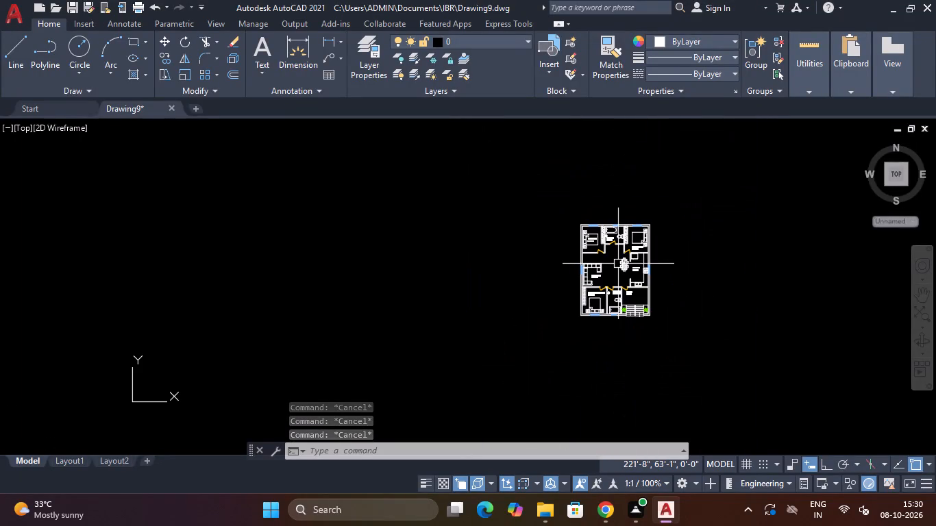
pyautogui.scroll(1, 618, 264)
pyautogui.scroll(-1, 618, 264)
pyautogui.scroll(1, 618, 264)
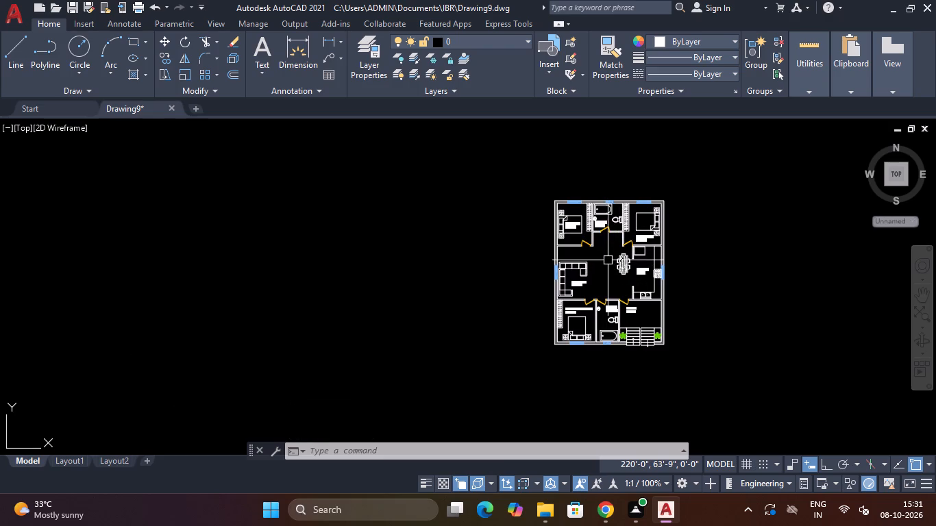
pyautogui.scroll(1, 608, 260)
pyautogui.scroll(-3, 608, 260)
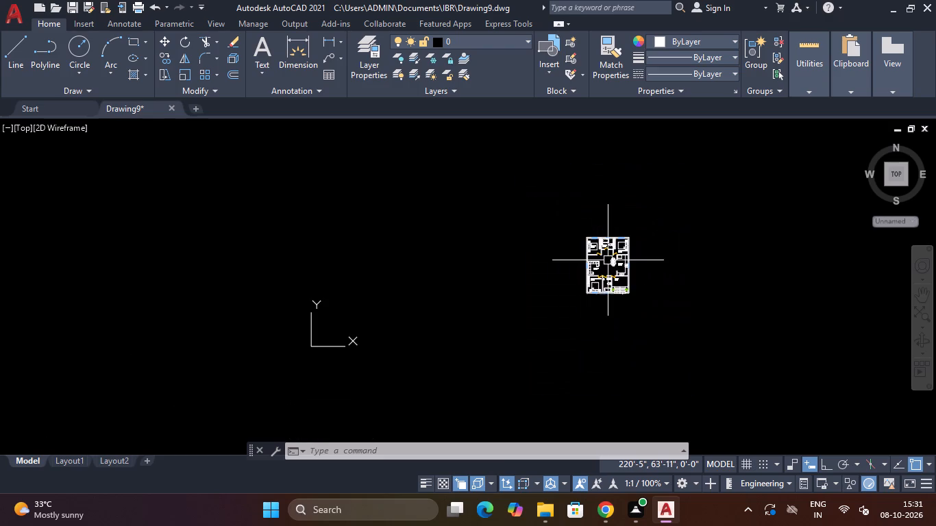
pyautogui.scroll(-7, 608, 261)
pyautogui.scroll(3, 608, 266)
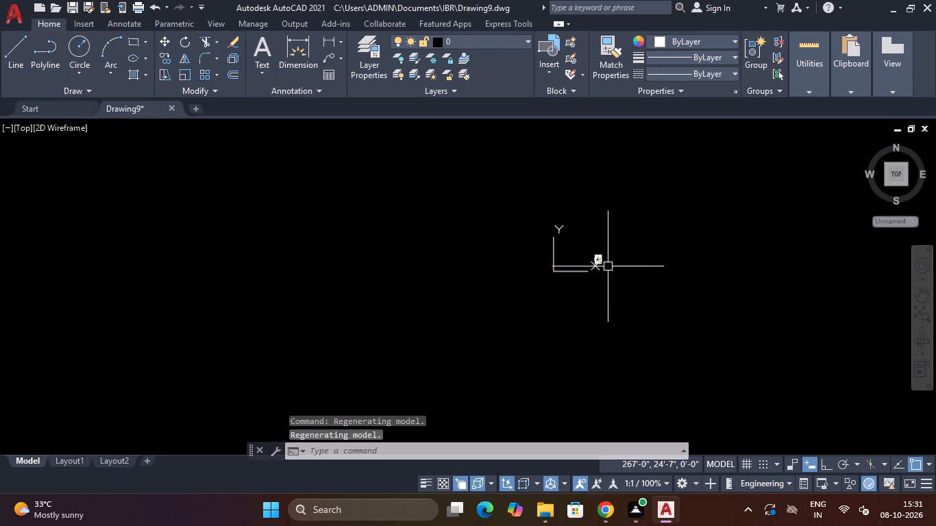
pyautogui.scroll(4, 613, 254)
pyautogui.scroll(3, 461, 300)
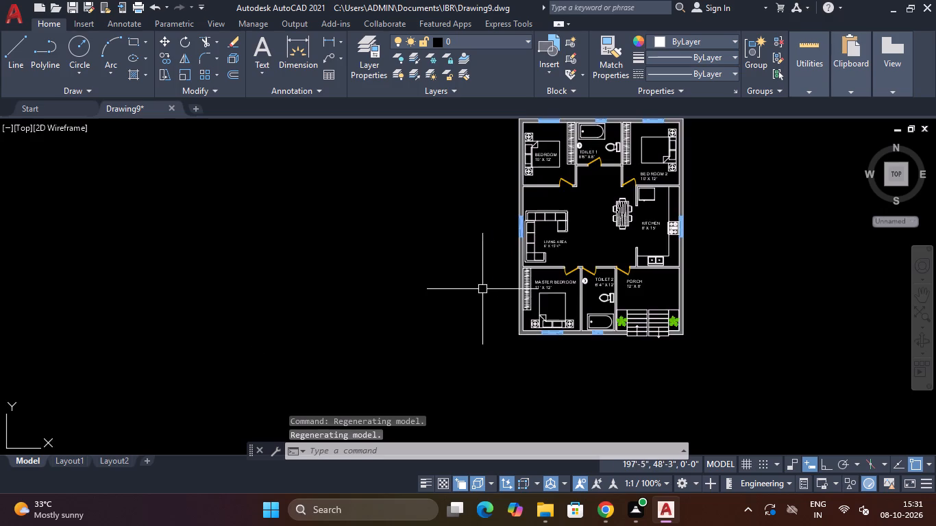
# Examine the hatched plan, checking the master bedroom's wardrobe wall up close and the whole layout down to the porch.
pyautogui.scroll(-2, 518, 281)
pyautogui.scroll(5, 522, 280)
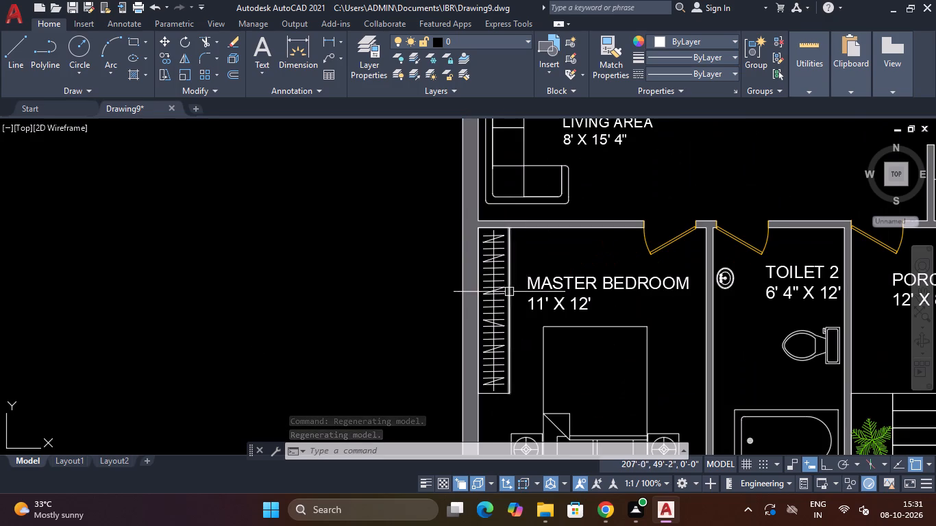
pyautogui.scroll(3, 505, 296)
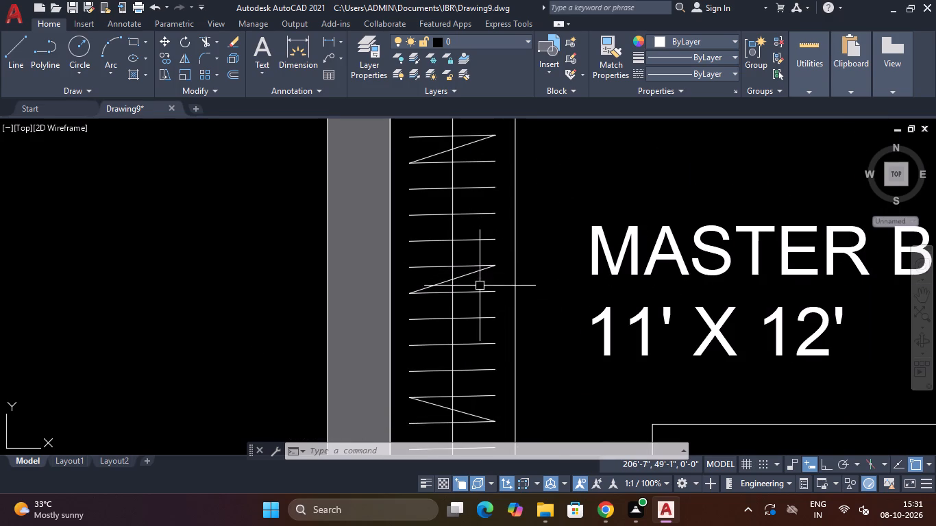
pyautogui.scroll(-5, 480, 345)
pyautogui.scroll(-3, 594, 337)
pyautogui.scroll(3, 606, 342)
pyautogui.scroll(-3, 606, 342)
pyautogui.scroll(3, 602, 371)
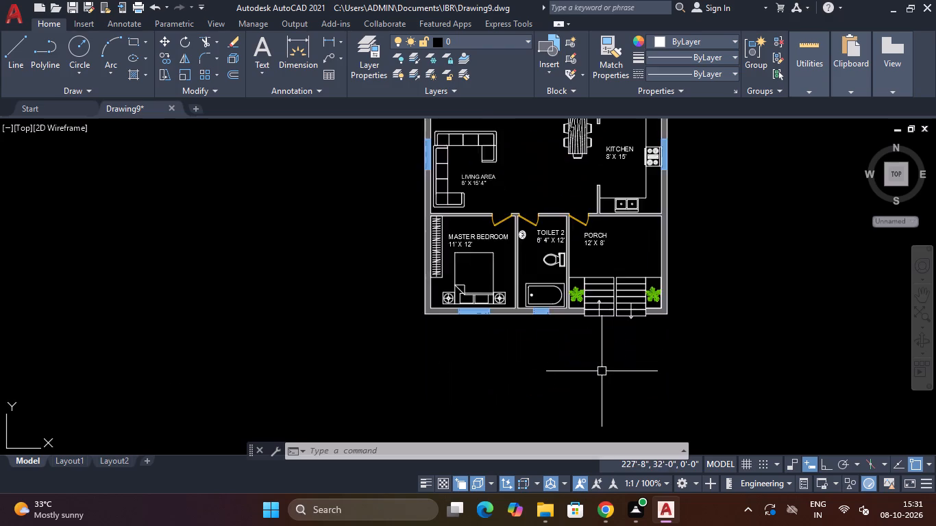
pyautogui.scroll(-3, 602, 371)
pyautogui.scroll(2, 591, 298)
pyautogui.scroll(-2, 593, 309)
pyautogui.scroll(2, 595, 335)
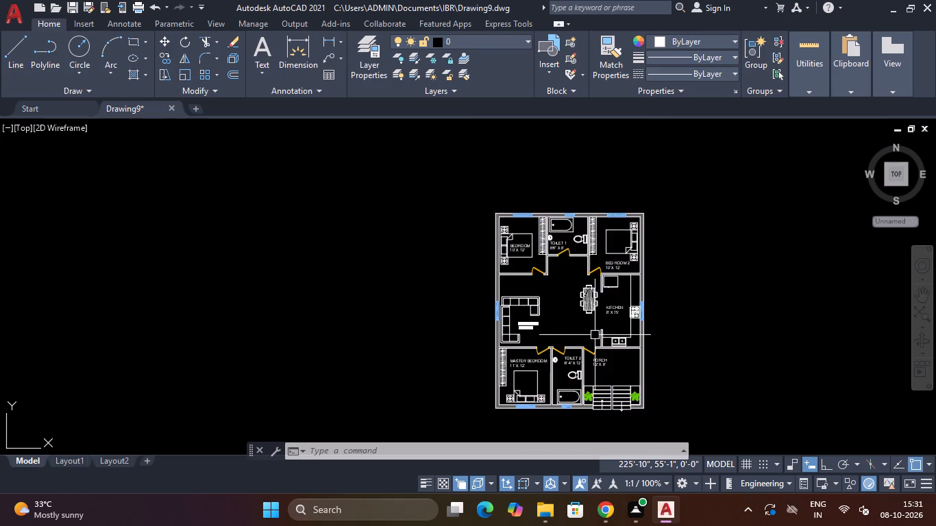
pyautogui.scroll(-2, 595, 335)
pyautogui.scroll(3, 593, 354)
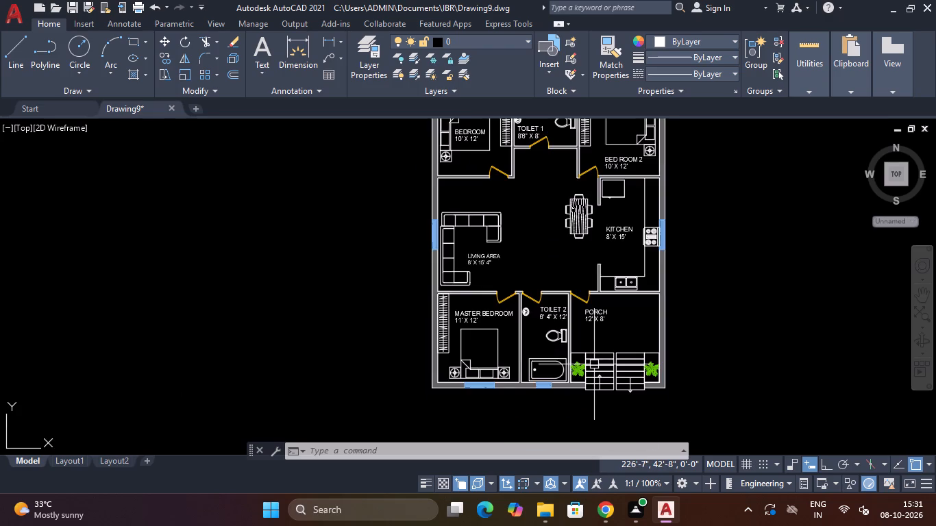
pyautogui.scroll(-1, 594, 364)
pyautogui.scroll(2, 594, 364)
pyautogui.scroll(-2, 594, 364)
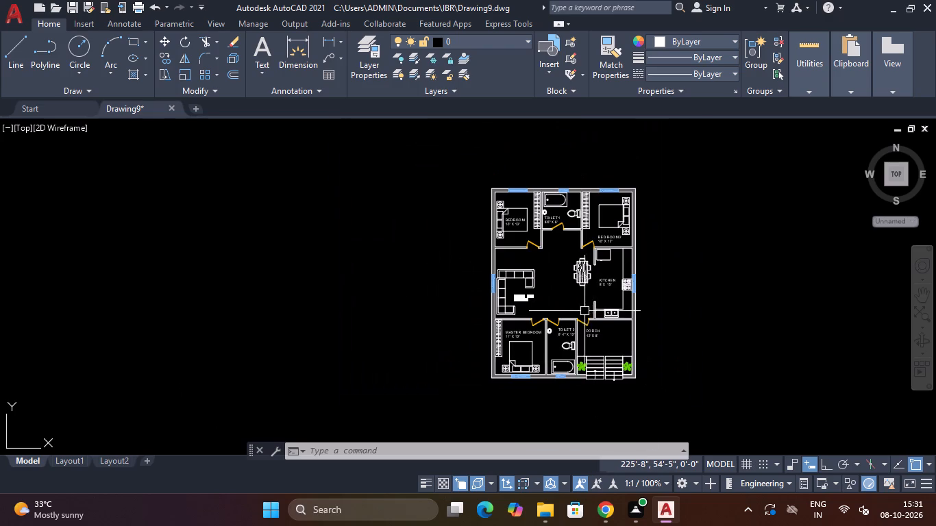
pyautogui.scroll(-1, 582, 315)
pyautogui.scroll(3, 581, 319)
pyautogui.scroll(-2, 581, 319)
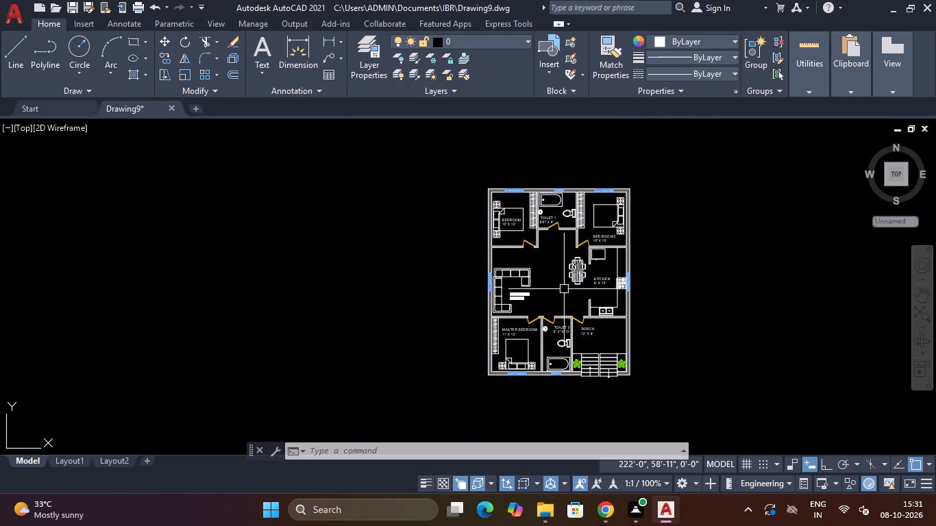
pyautogui.scroll(-2, 559, 301)
pyautogui.scroll(2, 559, 305)
pyautogui.scroll(-2, 559, 305)
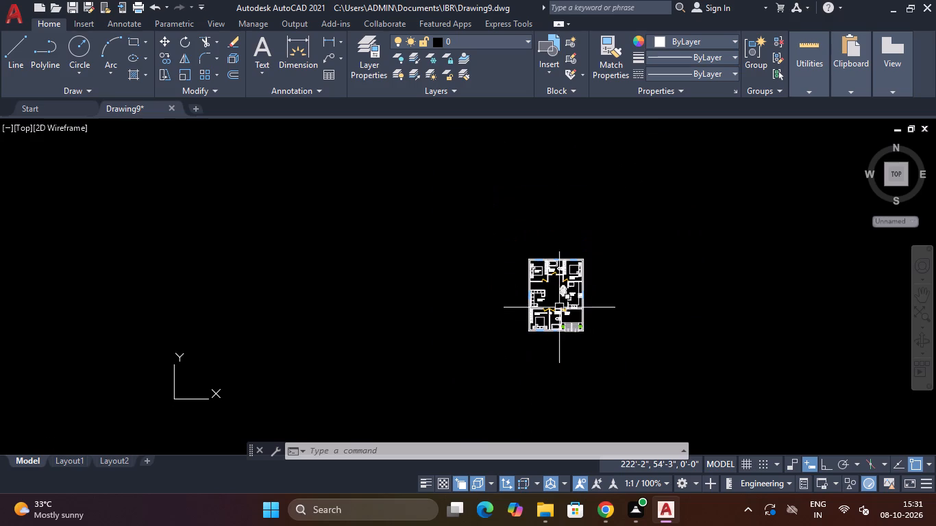
pyautogui.scroll(2, 559, 308)
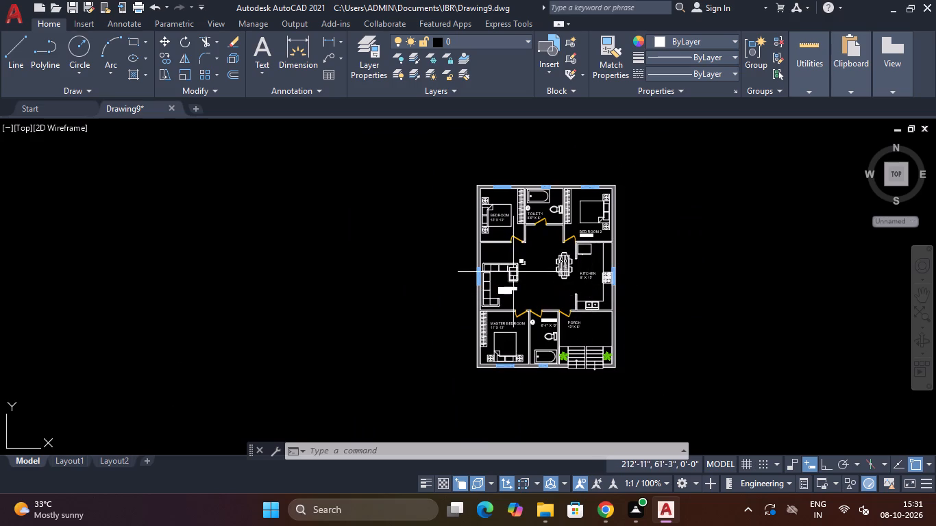
pyautogui.scroll(1, 506, 290)
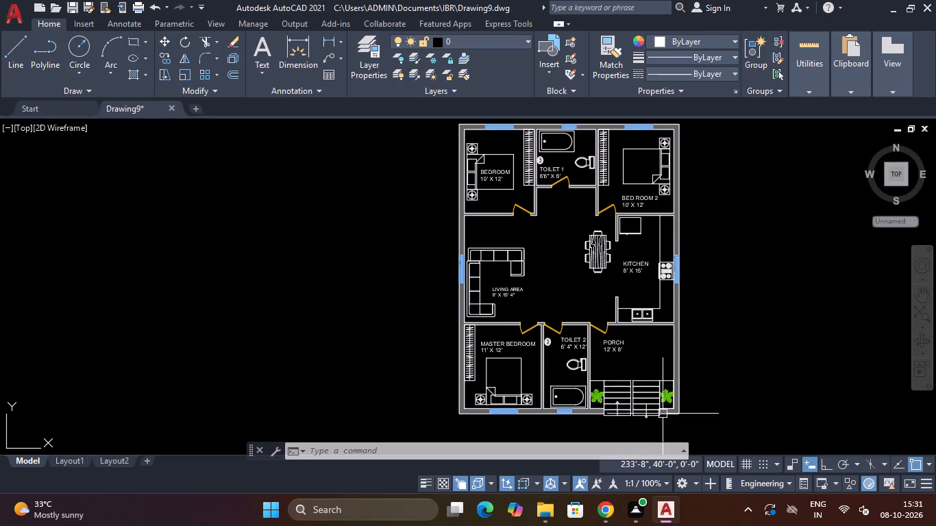
# Save the finished floor plan drawing.
pyautogui.hotkey('ctrl', 's')
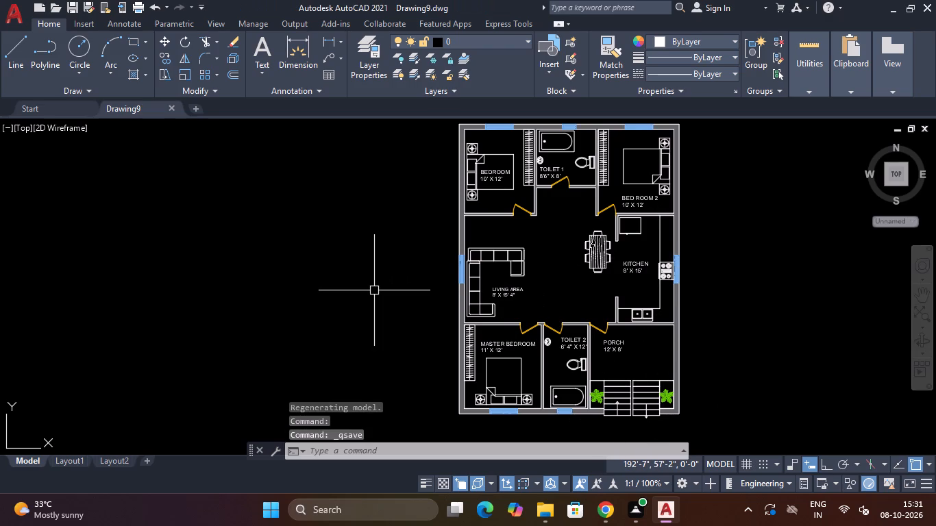
pyautogui.scroll(-2, 490, 310)
pyautogui.scroll(1, 490, 310)
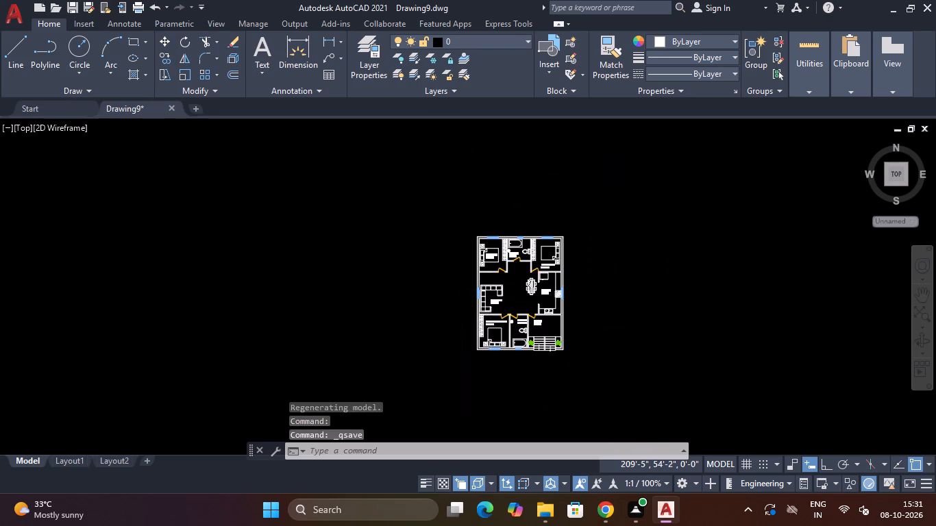
pyautogui.press('Escape')
pyautogui.press('Escape')
pyautogui.hotkey('ctrl', 's')
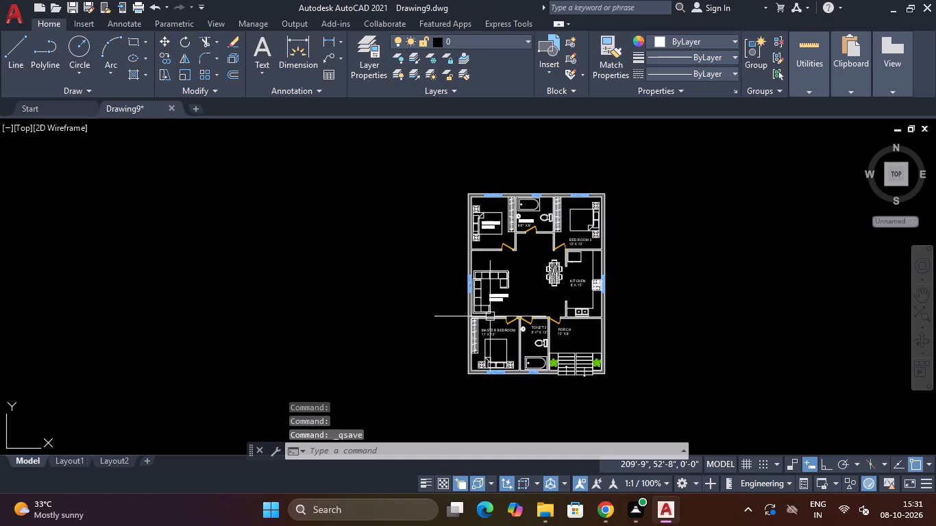
pyautogui.hotkey('ctrl', 's')
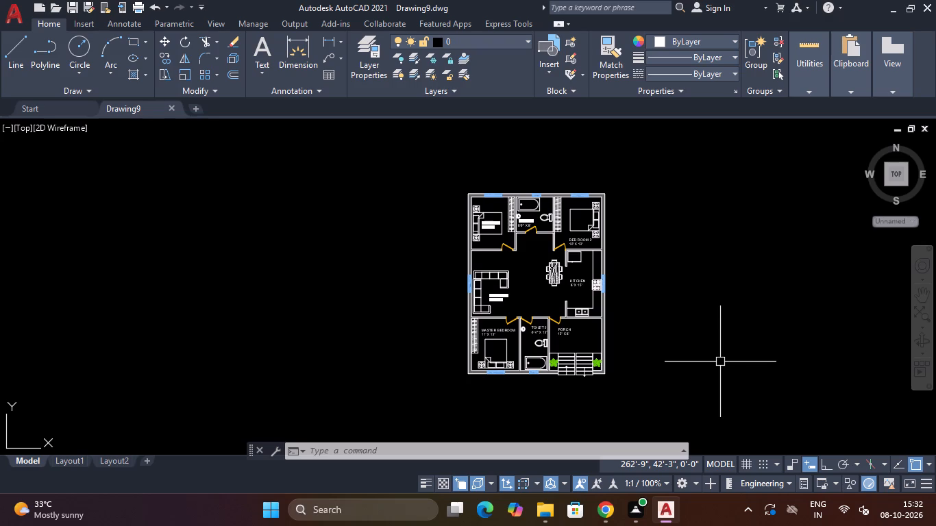
# Examine the rooms and wall hatching again, looking closely at the outer wall and window of Bed Room 2.
pyautogui.scroll(2, 536, 200)
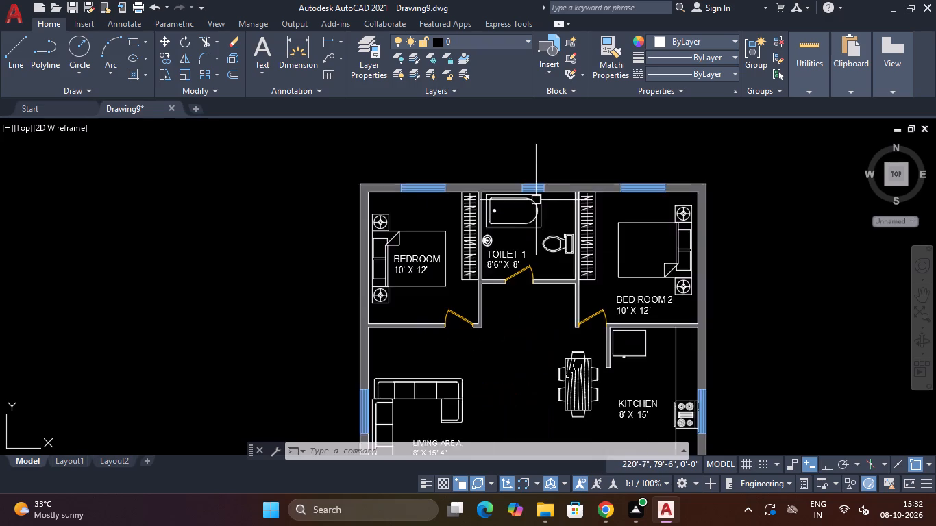
pyautogui.scroll(3, 536, 200)
pyautogui.scroll(-5, 536, 203)
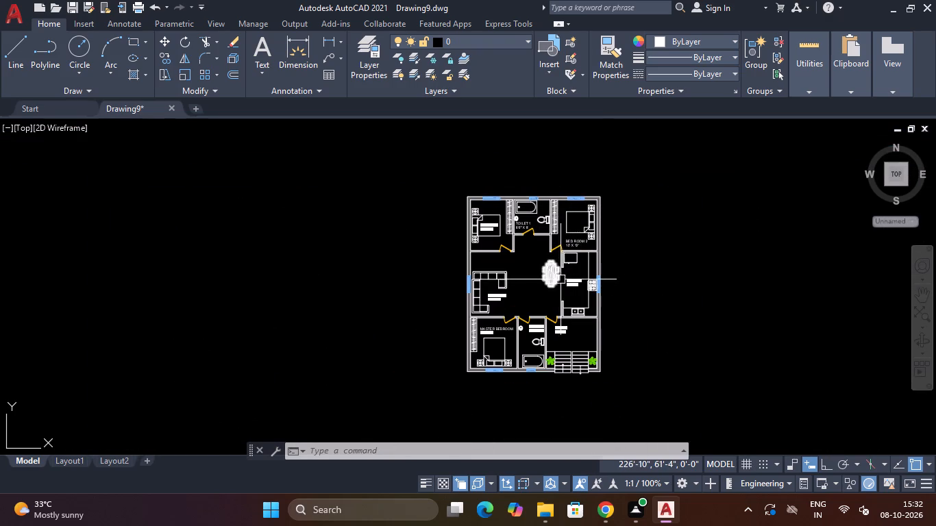
pyautogui.scroll(2, 547, 292)
pyautogui.scroll(-1, 554, 299)
pyautogui.scroll(1, 558, 305)
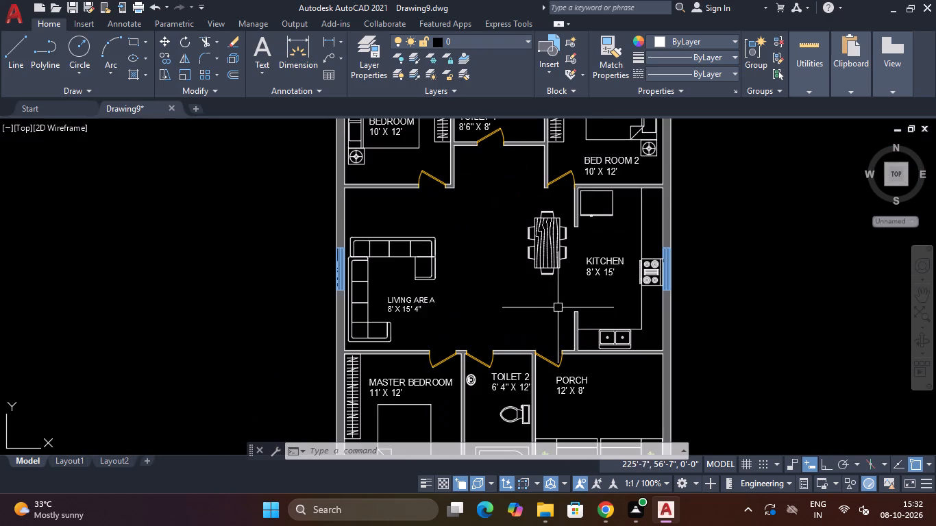
pyautogui.scroll(-3, 560, 308)
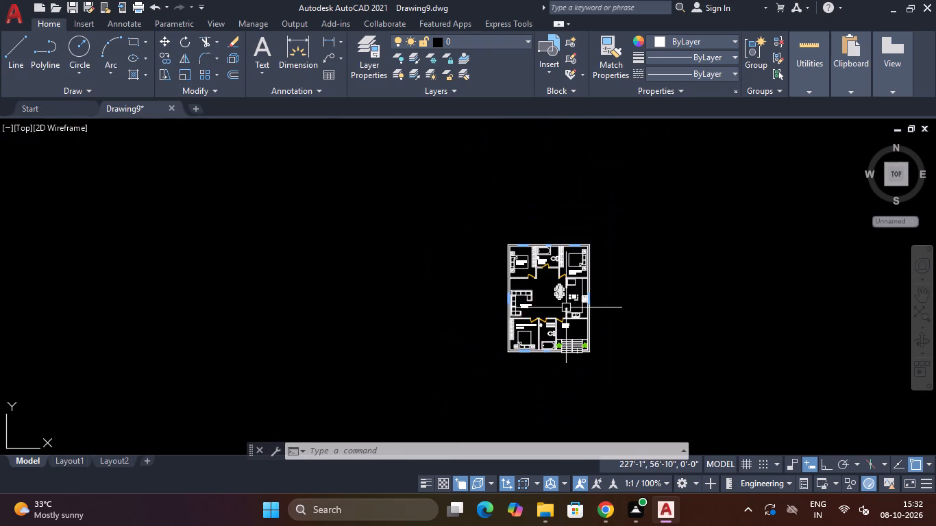
pyautogui.scroll(-1, 566, 308)
pyautogui.scroll(3, 571, 312)
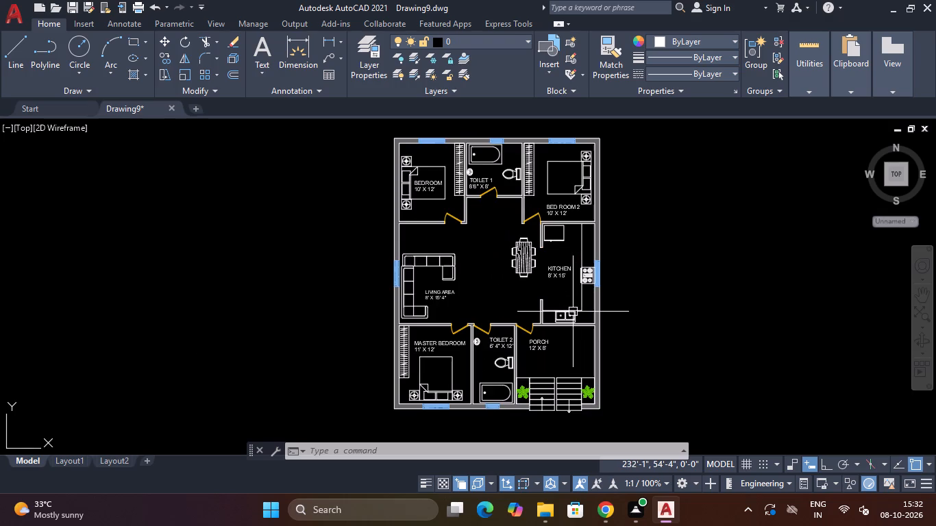
pyautogui.scroll(2, 561, 159)
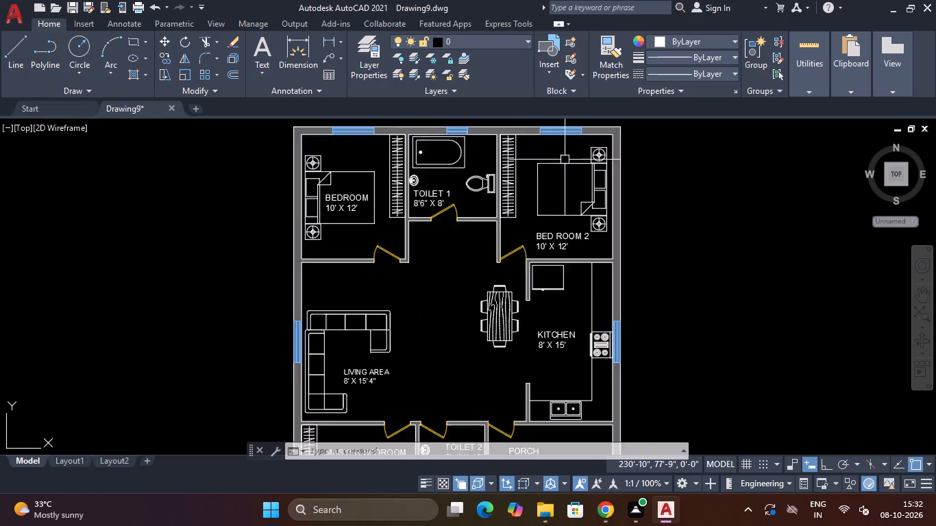
pyautogui.scroll(3, 566, 160)
pyautogui.scroll(-4, 569, 155)
pyautogui.scroll(4, 569, 129)
pyautogui.scroll(-4, 556, 146)
pyautogui.scroll(3, 556, 147)
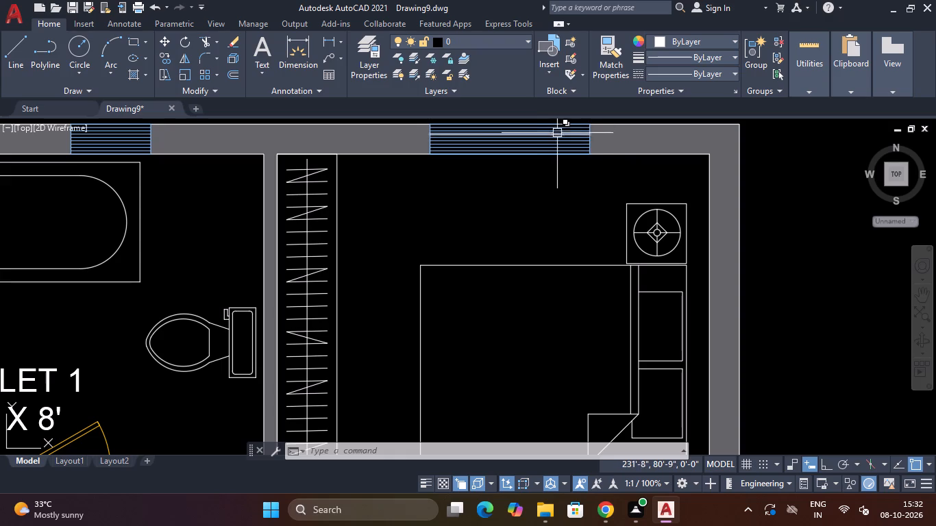
pyautogui.scroll(4, 554, 135)
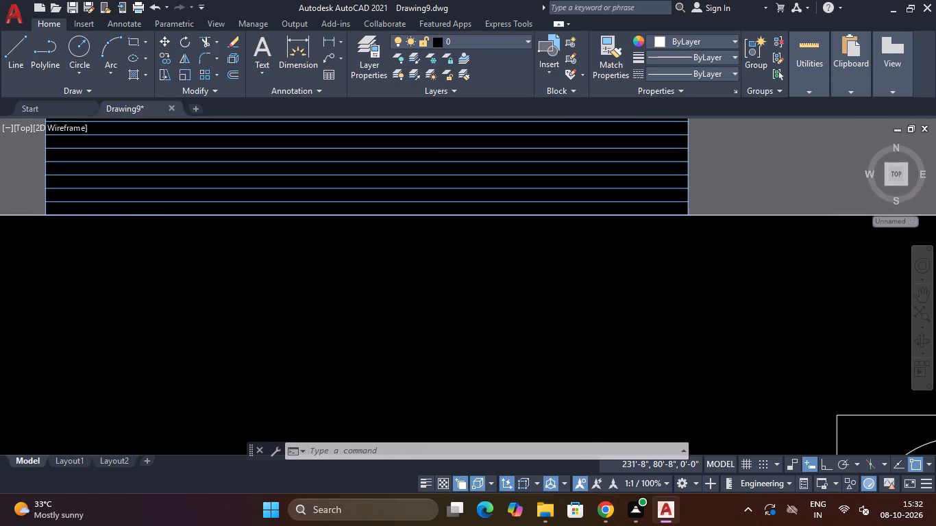
pyautogui.scroll(-4, 554, 135)
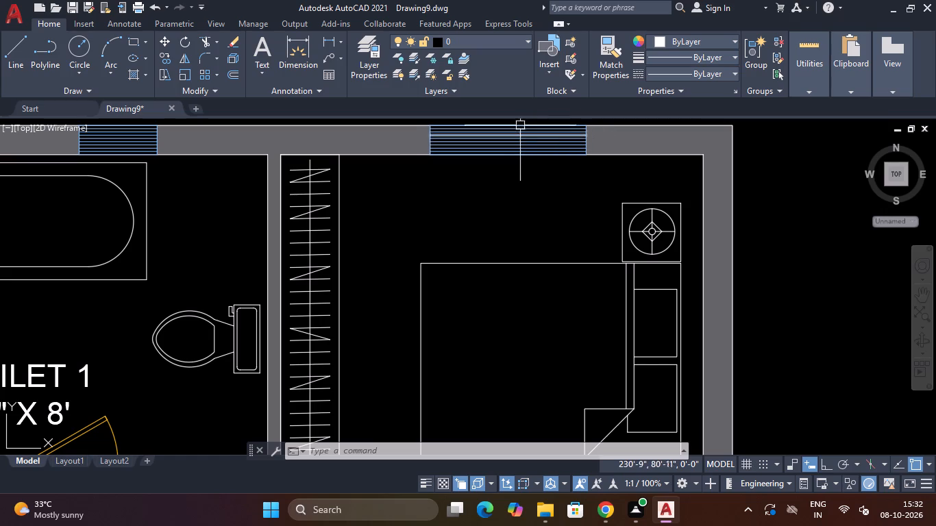
pyautogui.scroll(-5, 501, 142)
pyautogui.scroll(2, 510, 188)
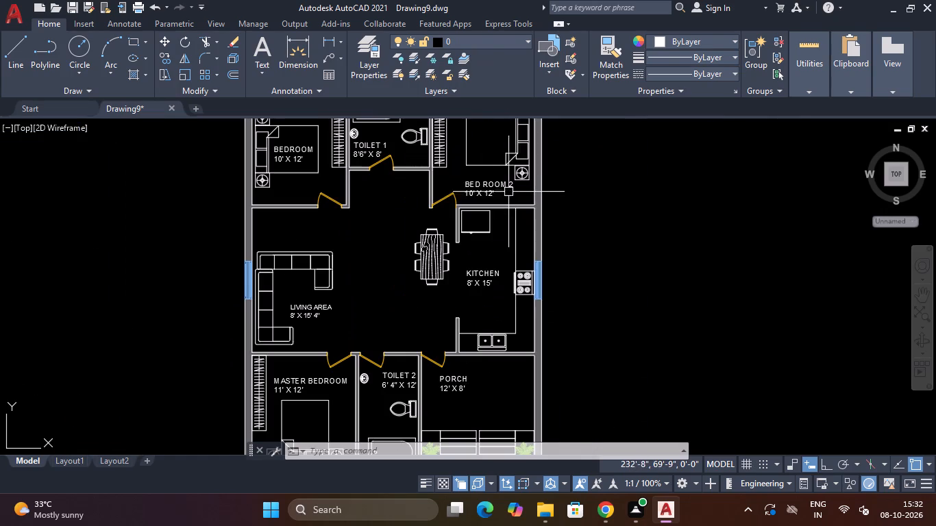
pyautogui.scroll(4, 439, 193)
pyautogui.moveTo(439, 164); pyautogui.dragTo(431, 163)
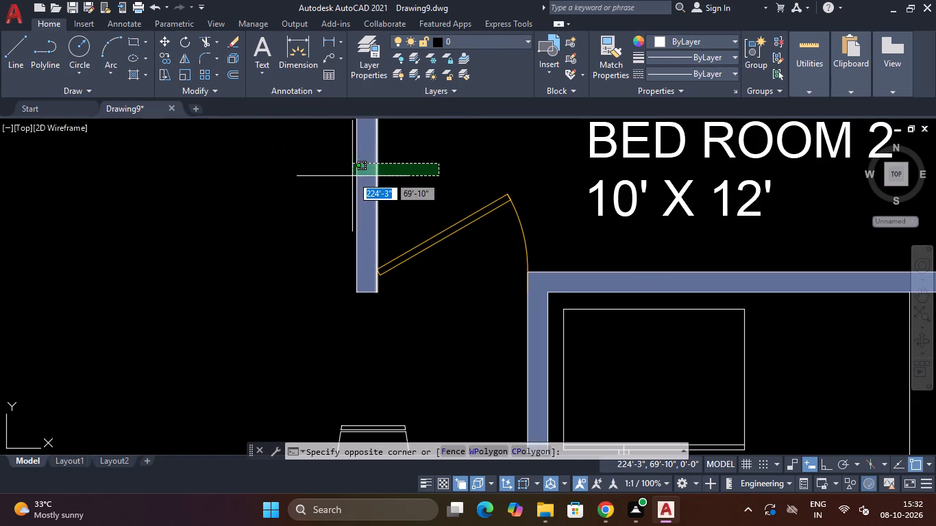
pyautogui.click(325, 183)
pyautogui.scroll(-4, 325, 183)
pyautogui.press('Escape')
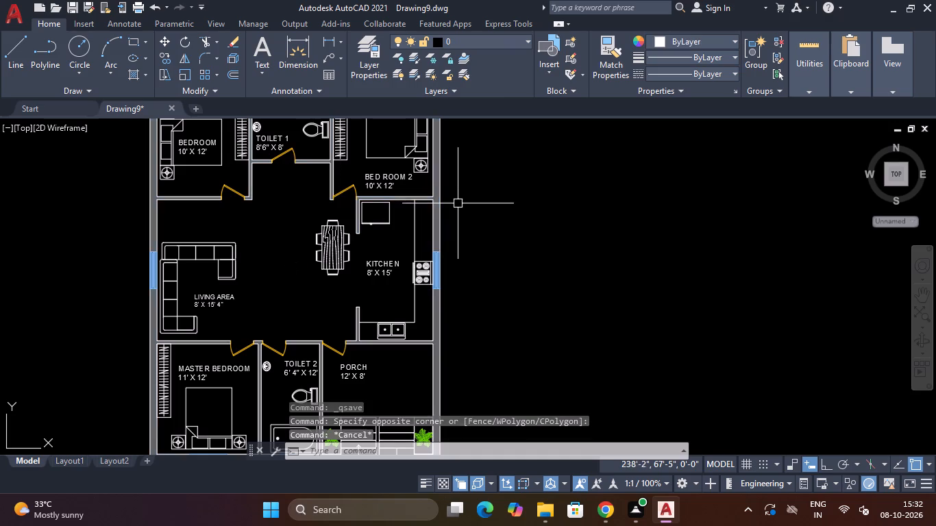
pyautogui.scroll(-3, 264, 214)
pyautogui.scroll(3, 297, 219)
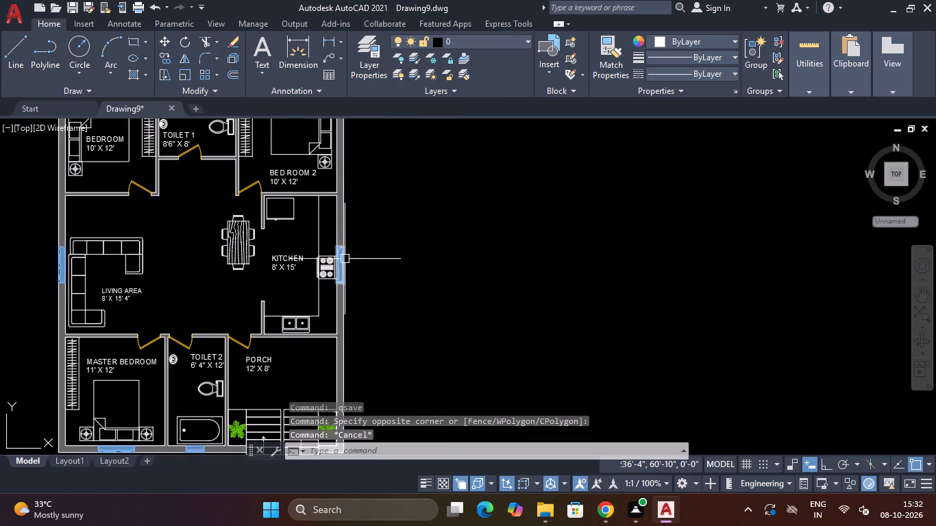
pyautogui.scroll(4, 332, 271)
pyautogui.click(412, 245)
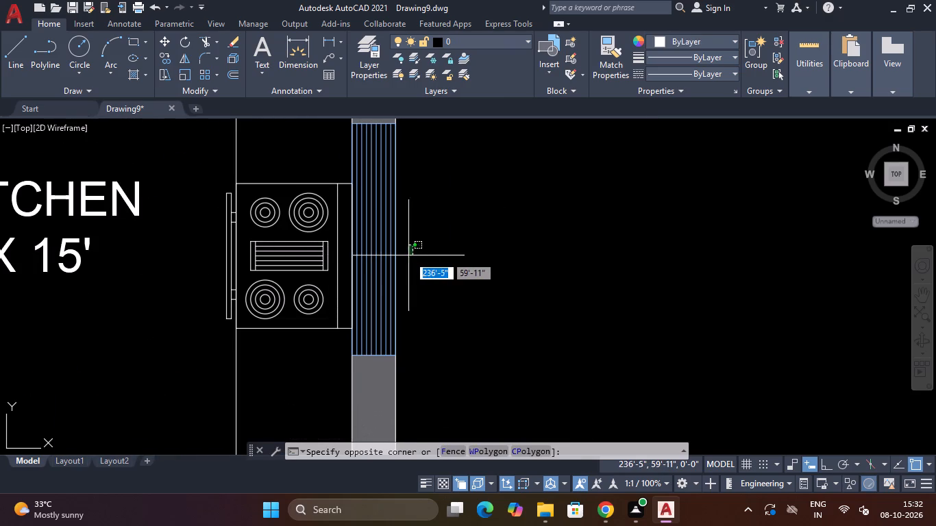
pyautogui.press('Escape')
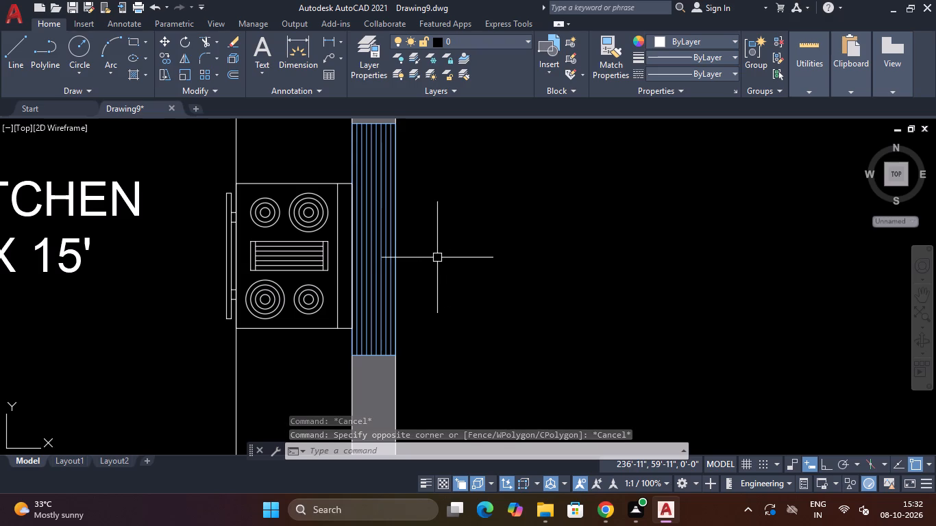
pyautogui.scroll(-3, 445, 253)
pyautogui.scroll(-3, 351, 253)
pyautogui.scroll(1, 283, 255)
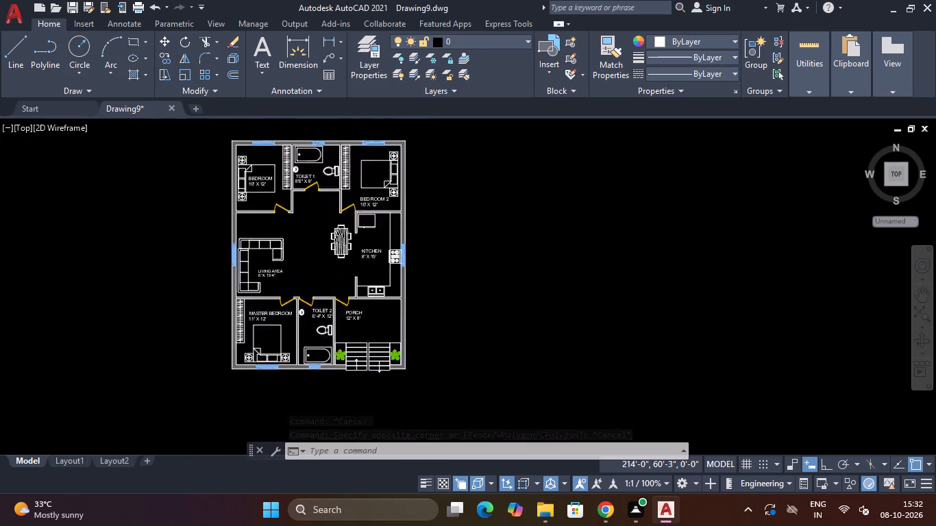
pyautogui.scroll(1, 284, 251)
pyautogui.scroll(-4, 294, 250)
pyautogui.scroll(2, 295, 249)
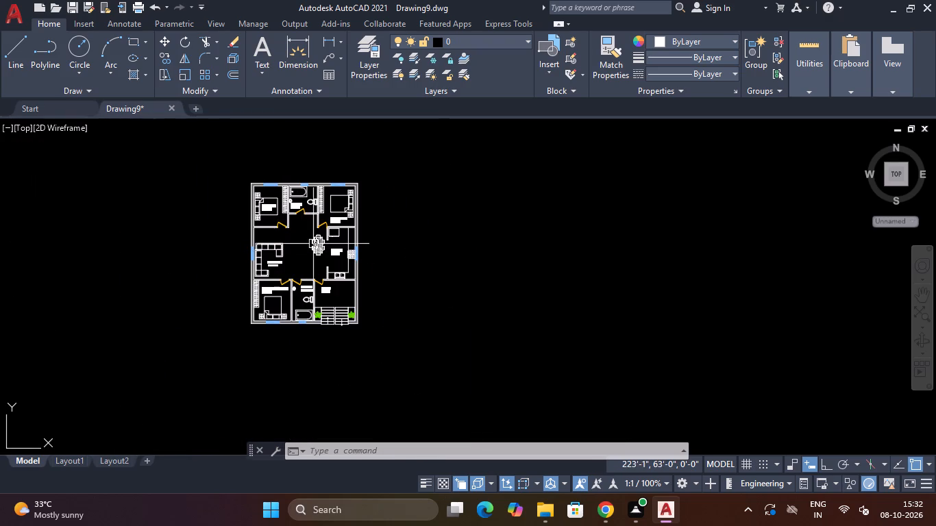
# Clear any active command and save the floor plan drawing again.
pyautogui.press('Escape')
pyautogui.press('Escape')
pyautogui.press('Escape')
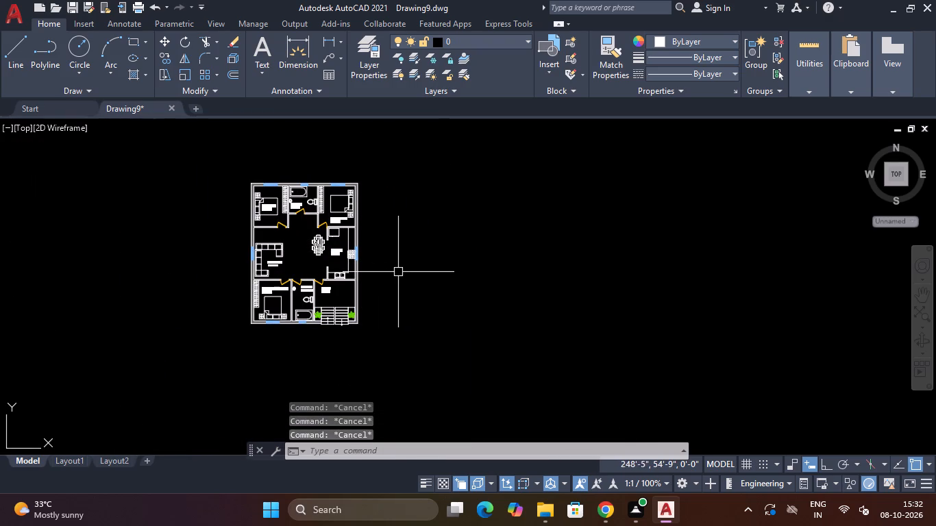
pyautogui.hotkey('ctrl', 's')
pyautogui.hotkey('ctrl', 's')
pyautogui.hotkey('ctrl', 's')
pyautogui.hotkey('ctrl', 's')
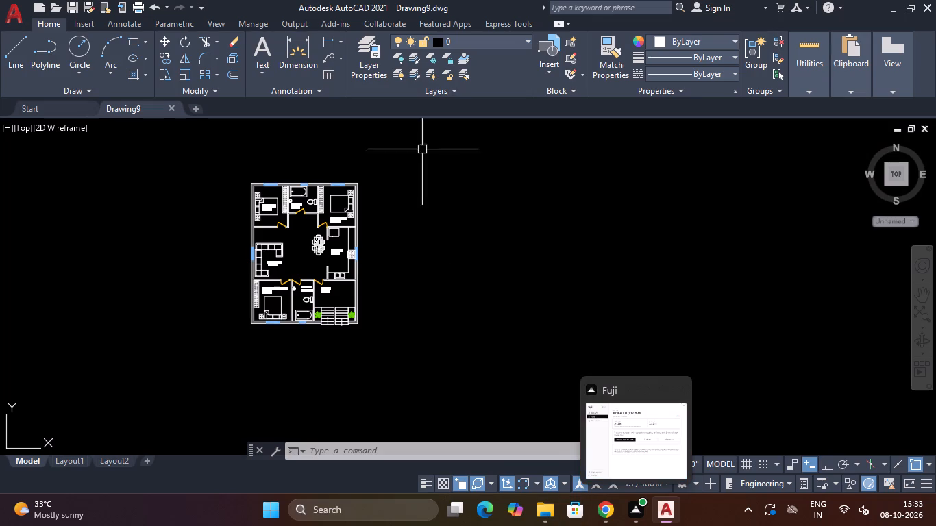
pyautogui.hotkey('ctrl', 's')
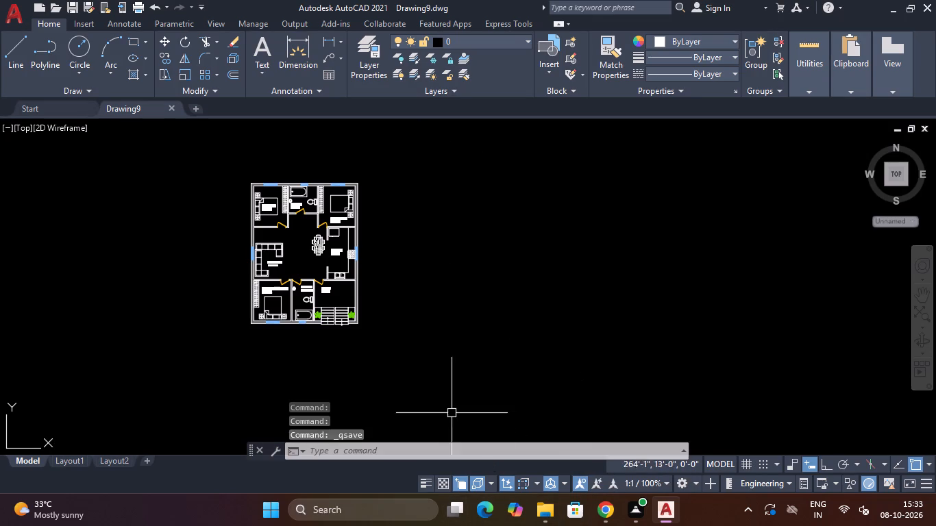